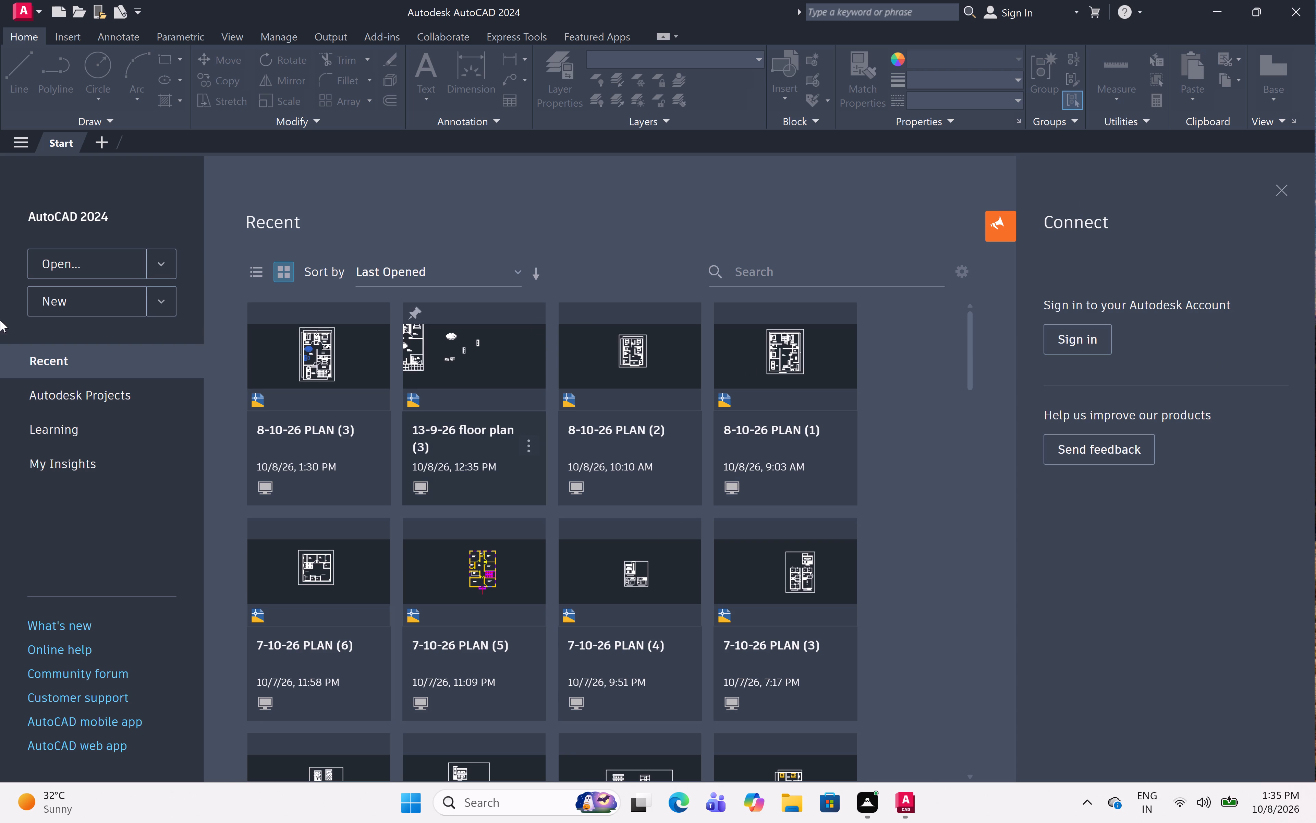
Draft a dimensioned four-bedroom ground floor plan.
Create a new blank drawing.
left_click(117, 294)
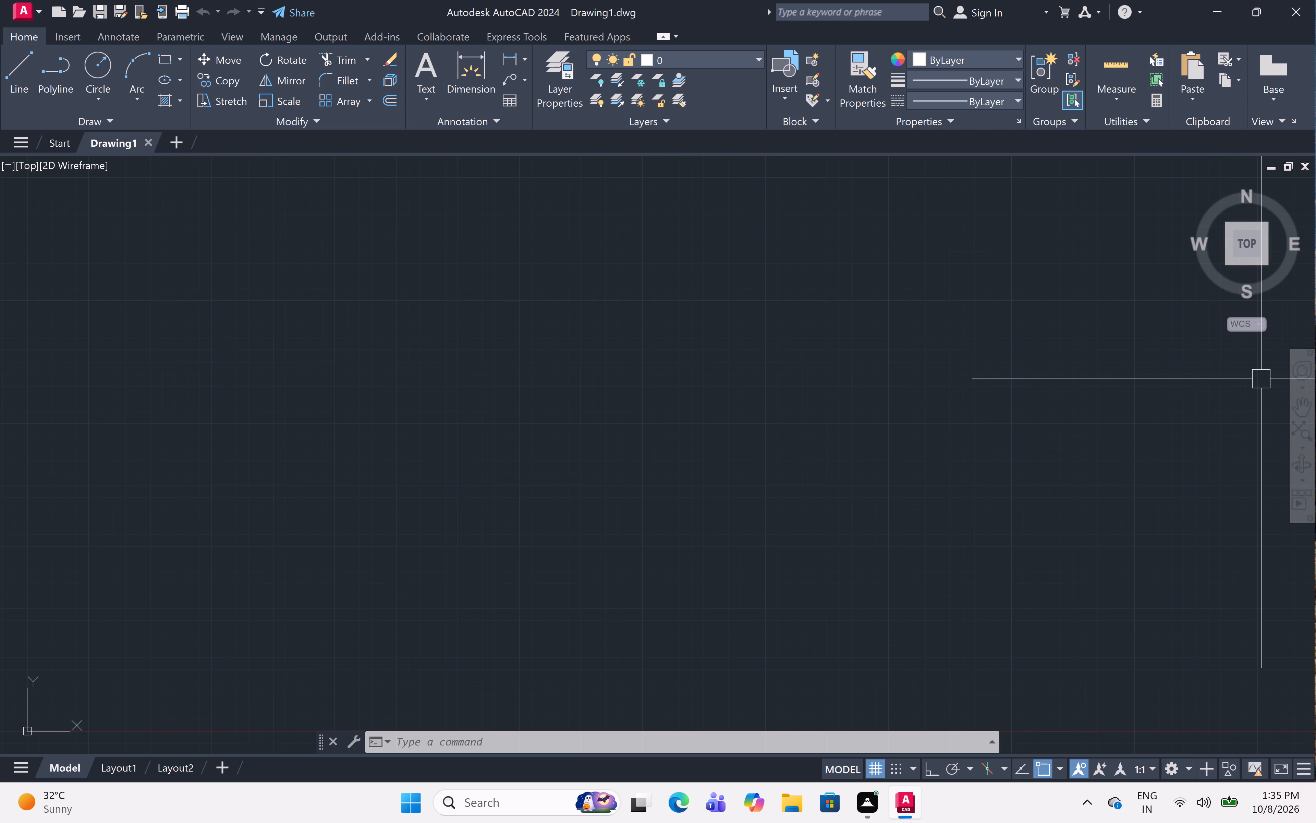
Draw a horizontal construction line above the origin with the XLINE command's Hor option.
scroll(954, 396, "down", 1)
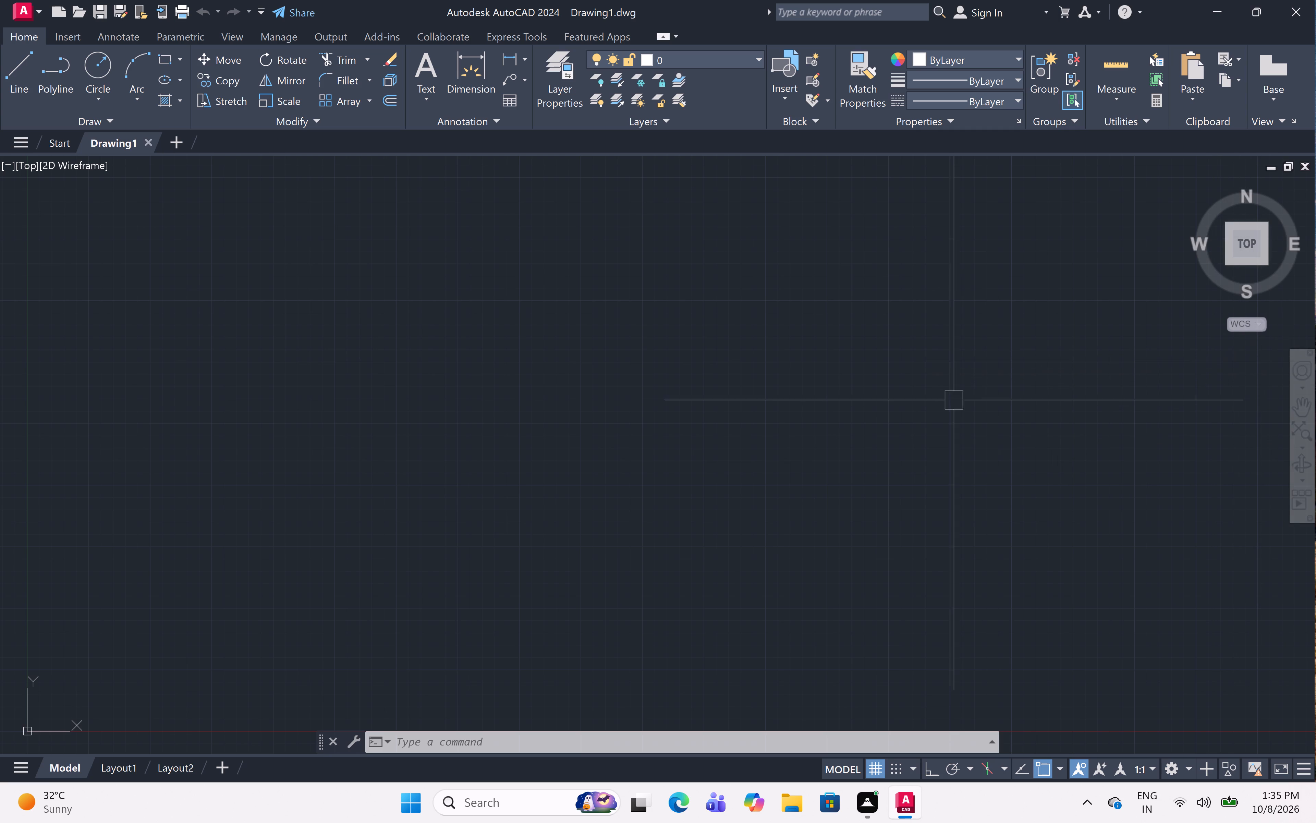
scroll(954, 396, "down", 3)
scroll(912, 386, "down", 6)
middle_click_drag(970, 305, 522, 422)
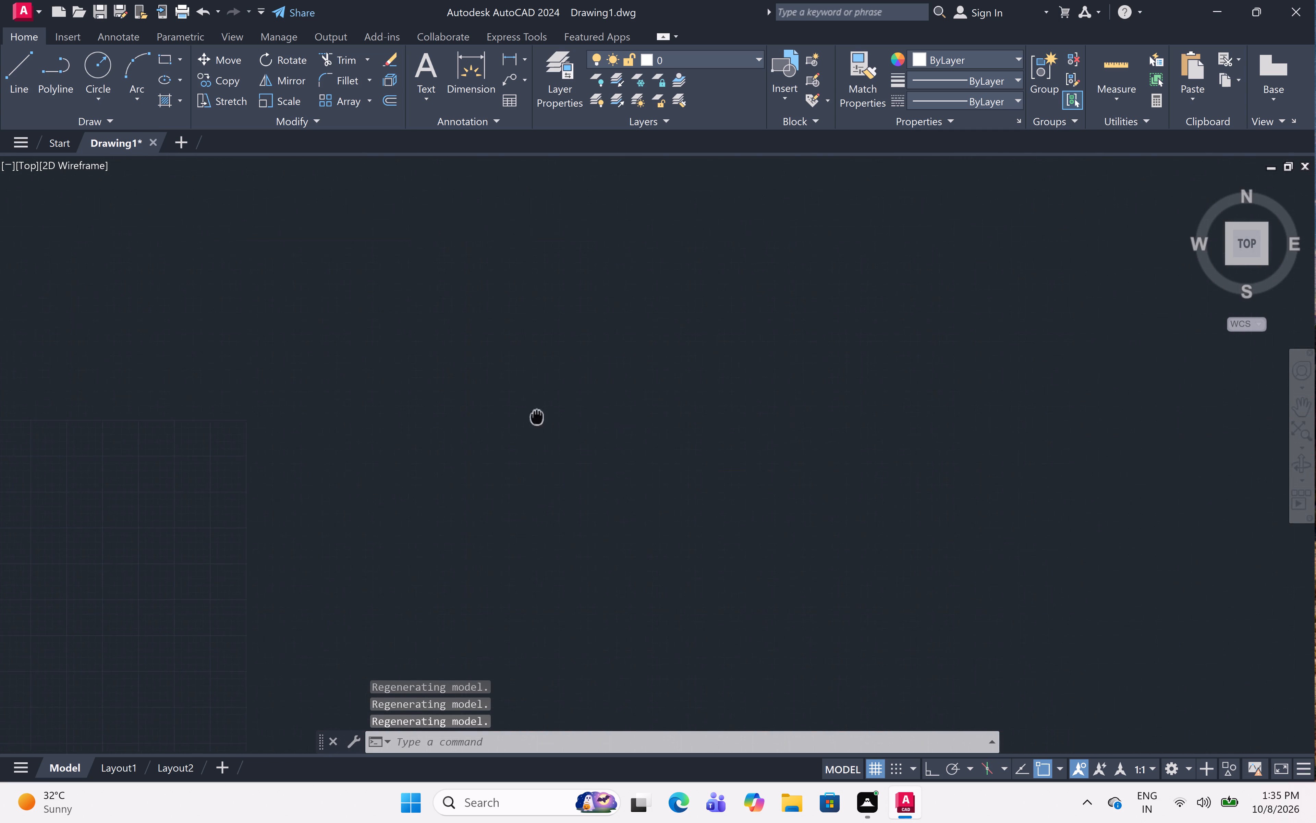
middle_click_drag(522, 422, 440, 443)
key("x")
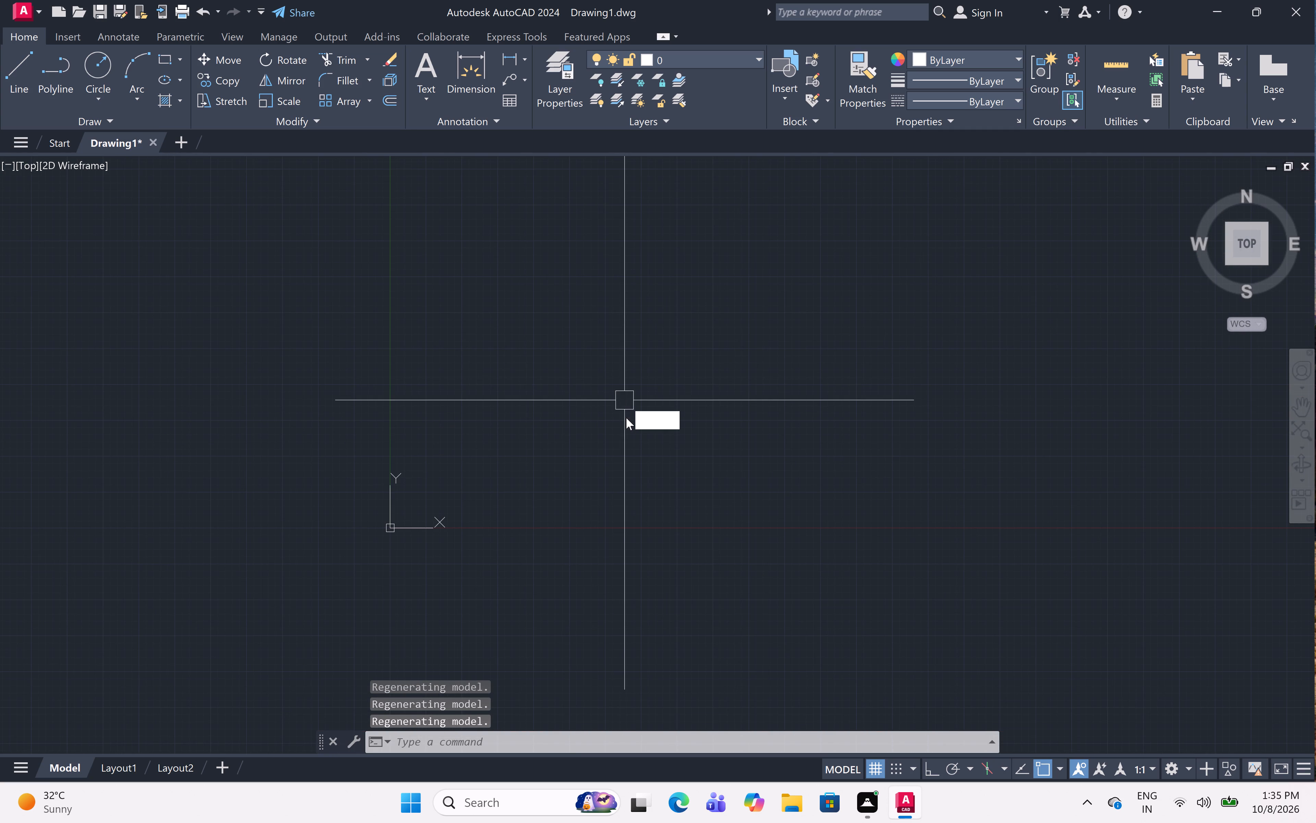
type("l")
key("space")
type("h")
key("space")
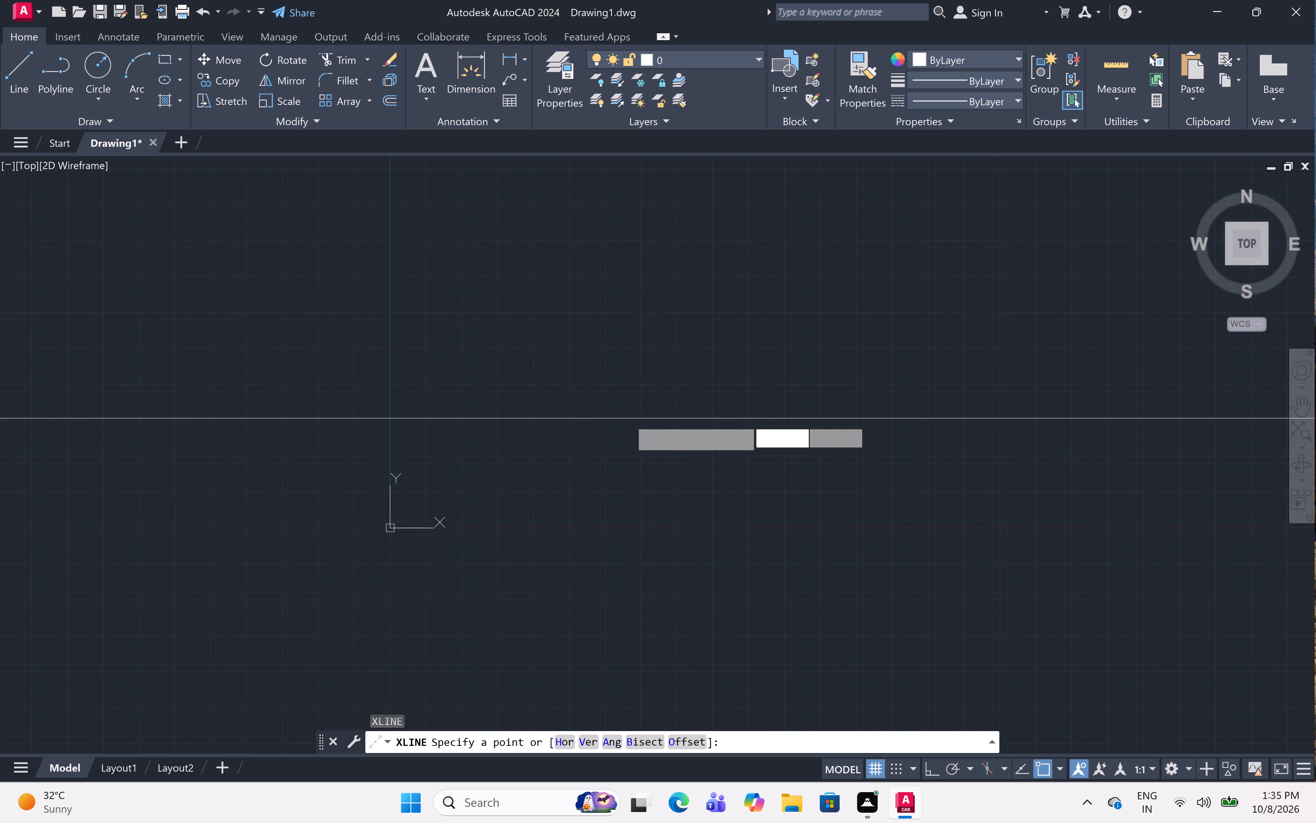
left_click(645, 266)
key("space")
Draw a vertical construction line crossing the horizontal one, just east of the origin, with the XLINE Ver option.
key("space")
type("v")
key("space")
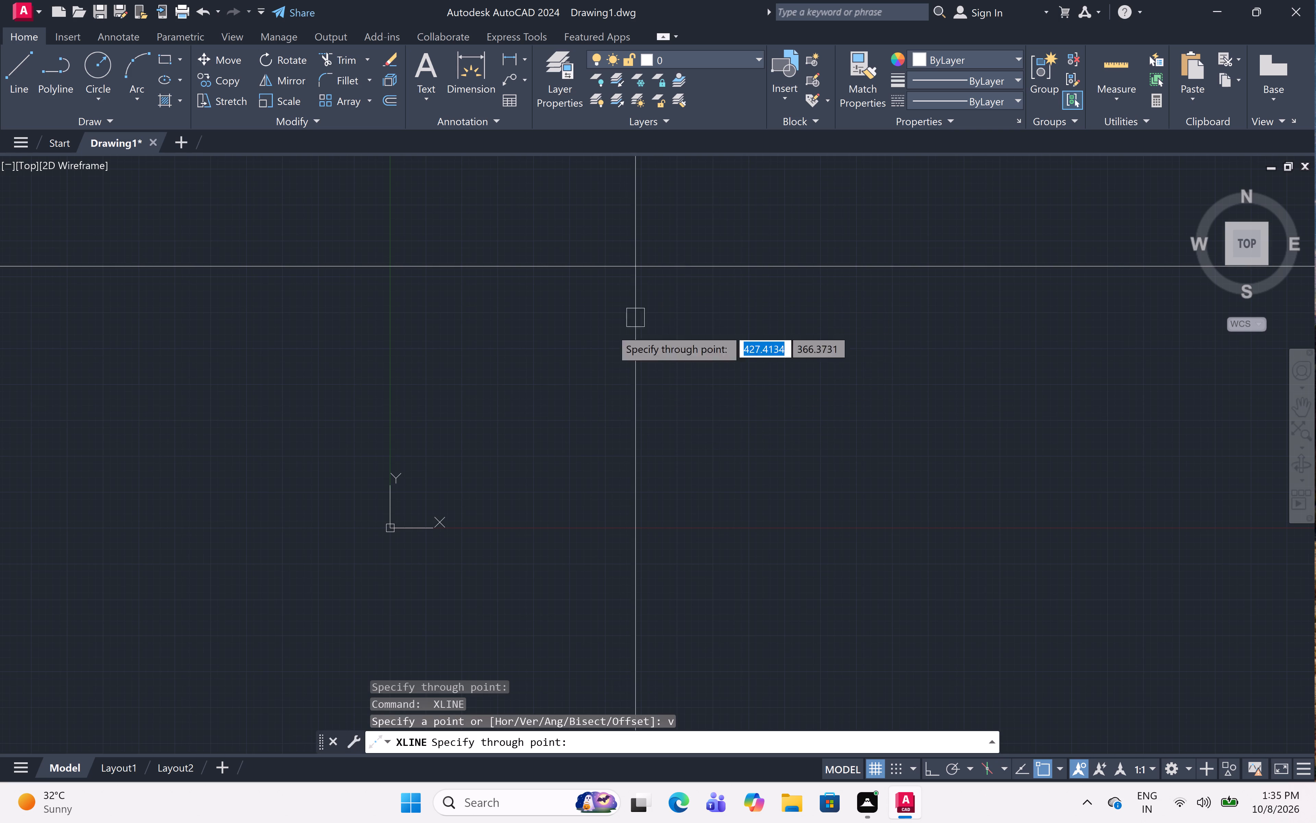
left_click(543, 392)
key("Escape")
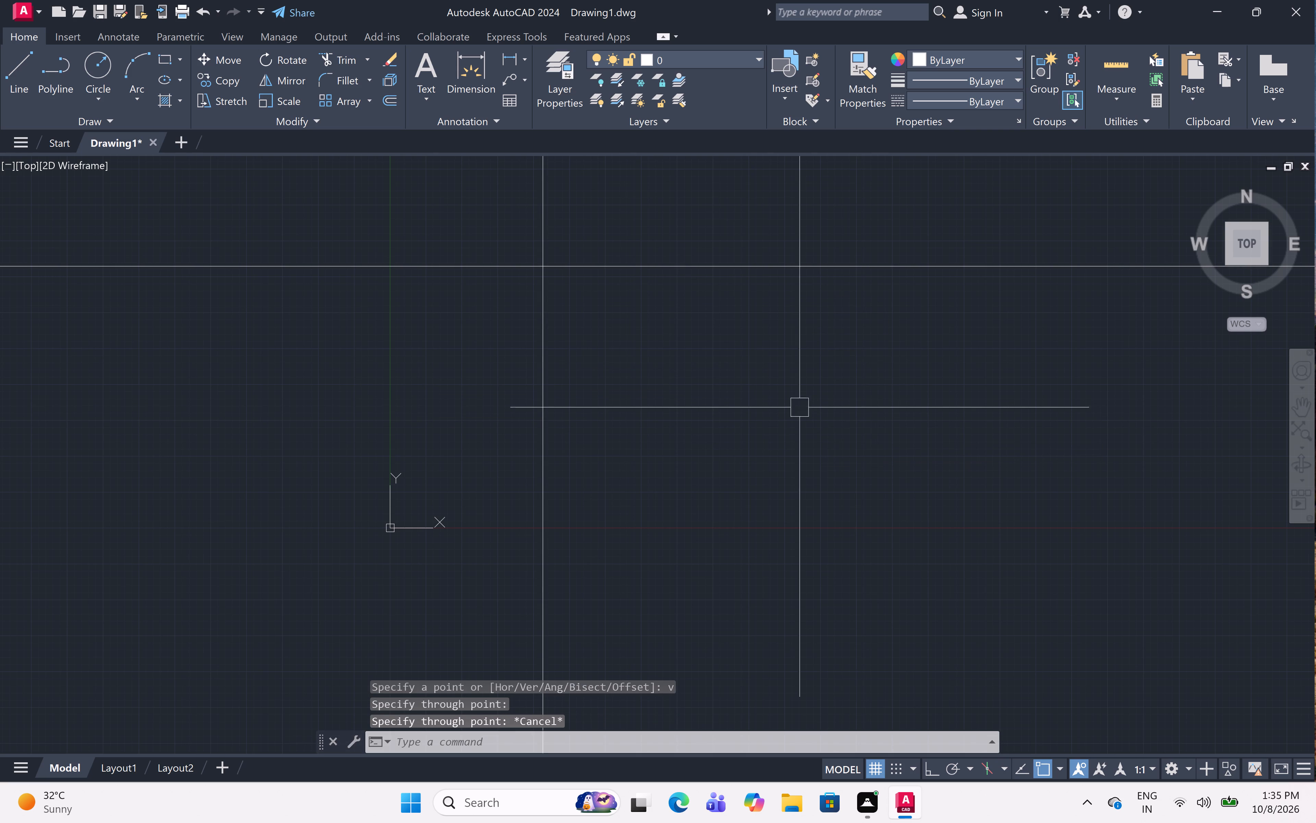
Trim the construction lines above and to the west of their intersection, leaving a single northwest corner.
type("tr")
key("space")
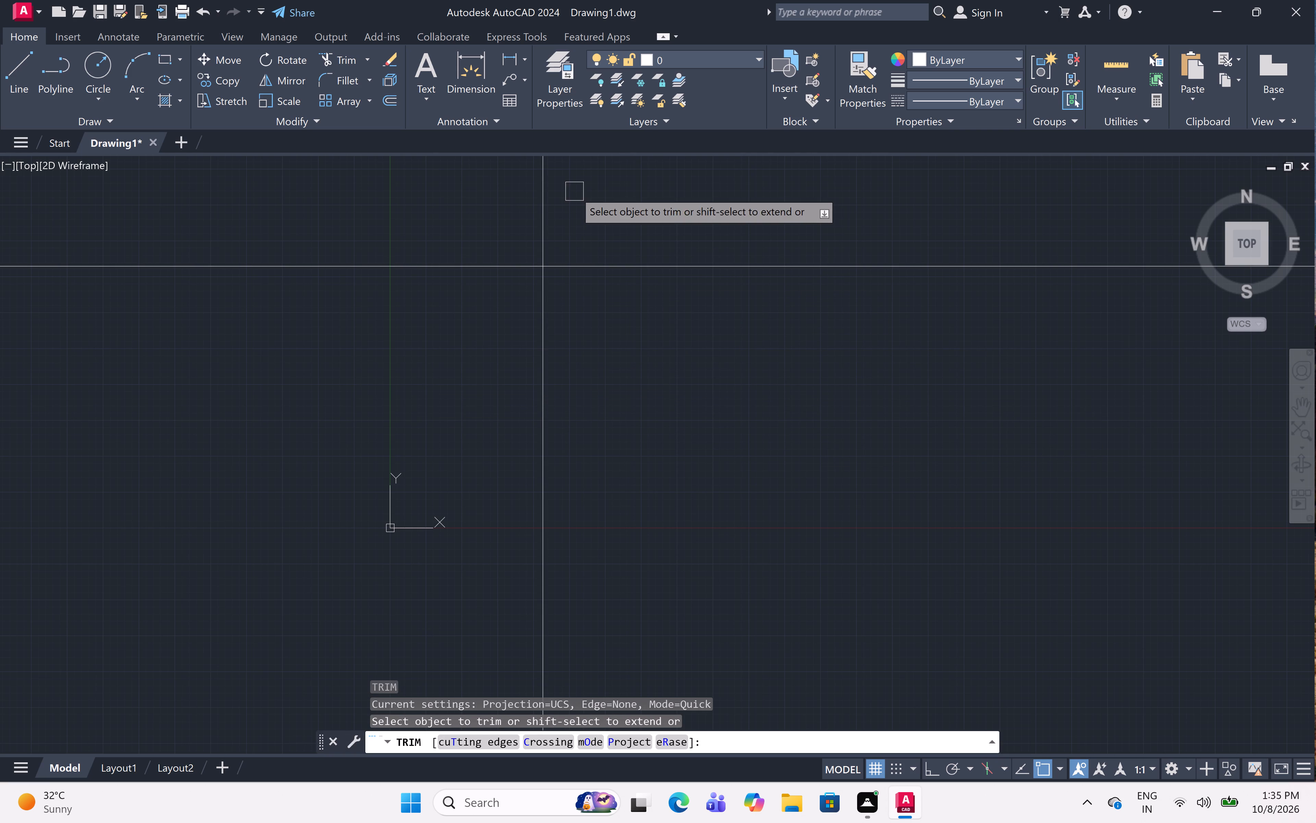
left_click(564, 183)
left_click(450, 320)
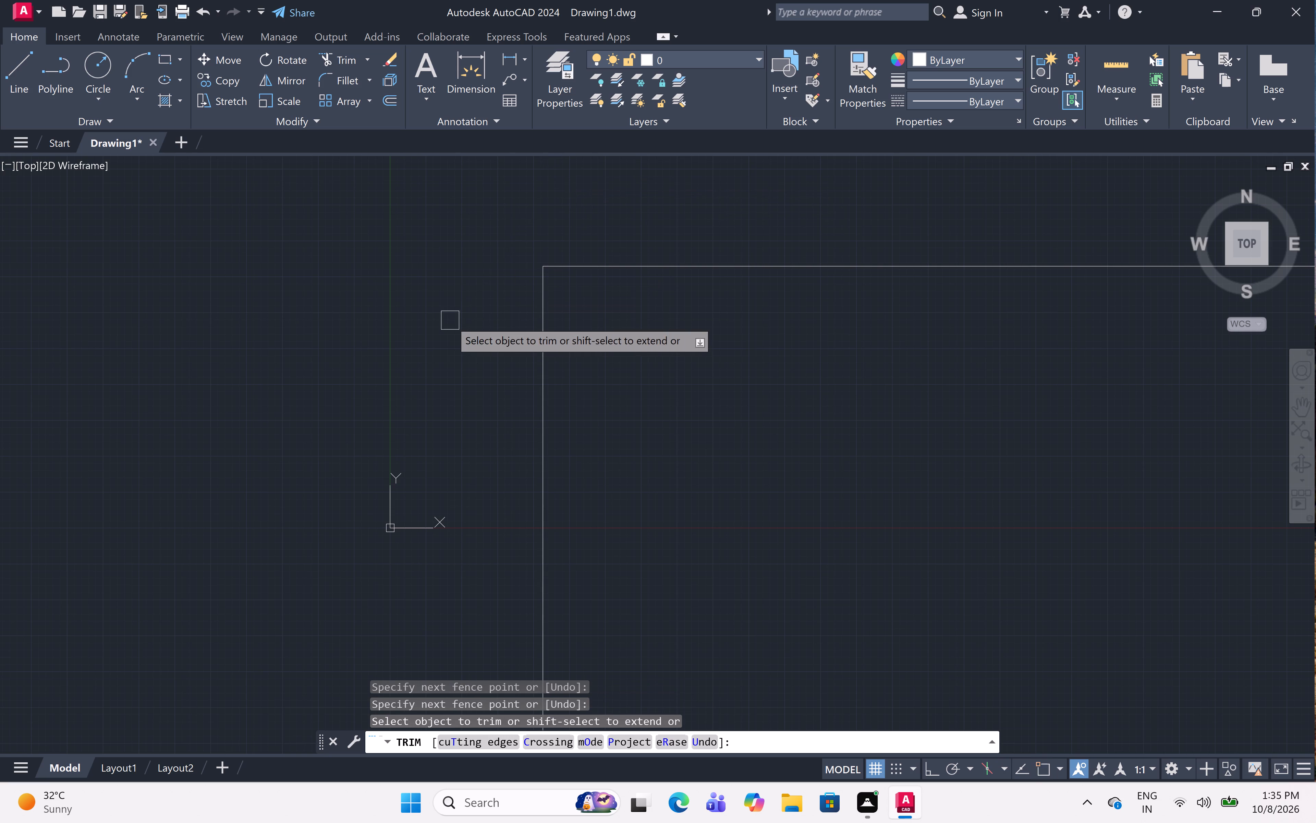
key("Escape")
Set the drawing's length units to Engineering with a precision of 0'-0.0".
key("u")
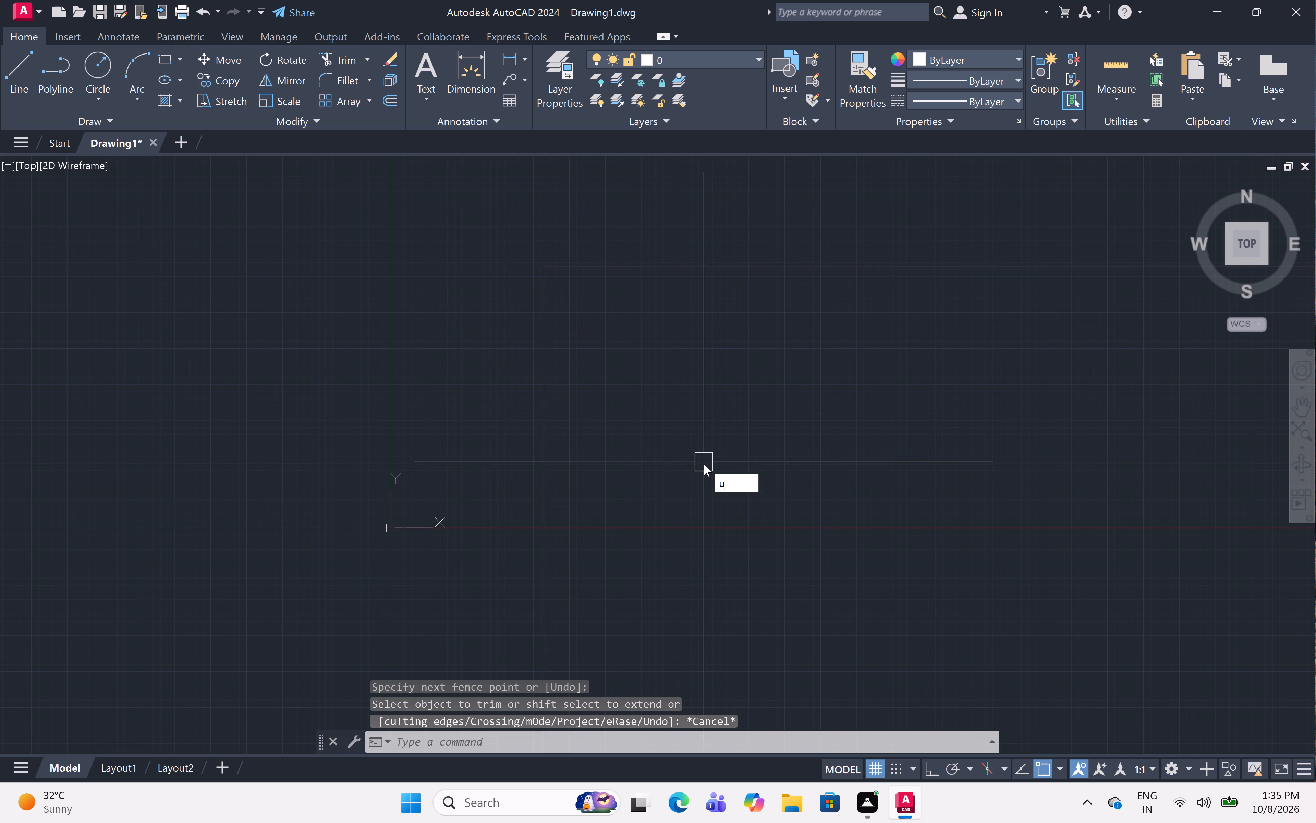
key("n")
key("space")
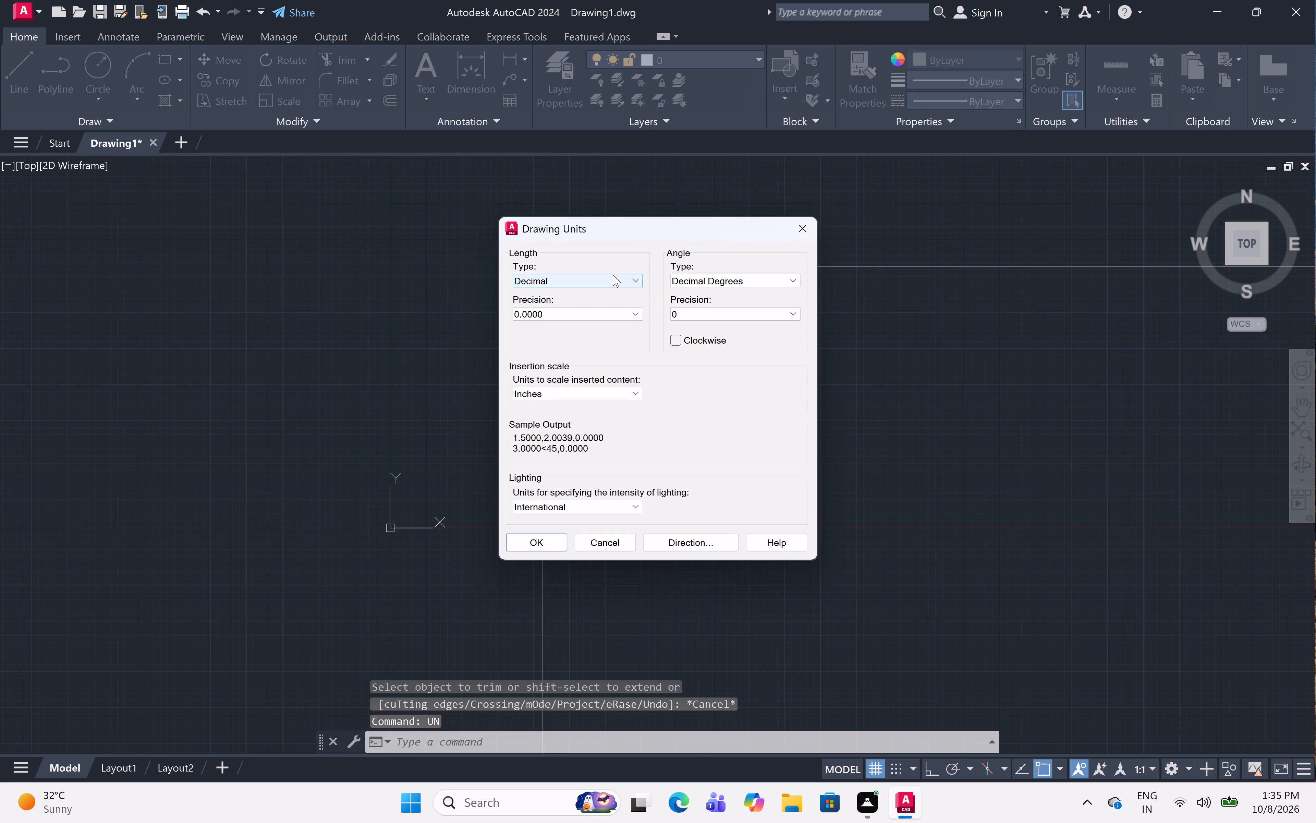
left_click(613, 275)
left_click(606, 313)
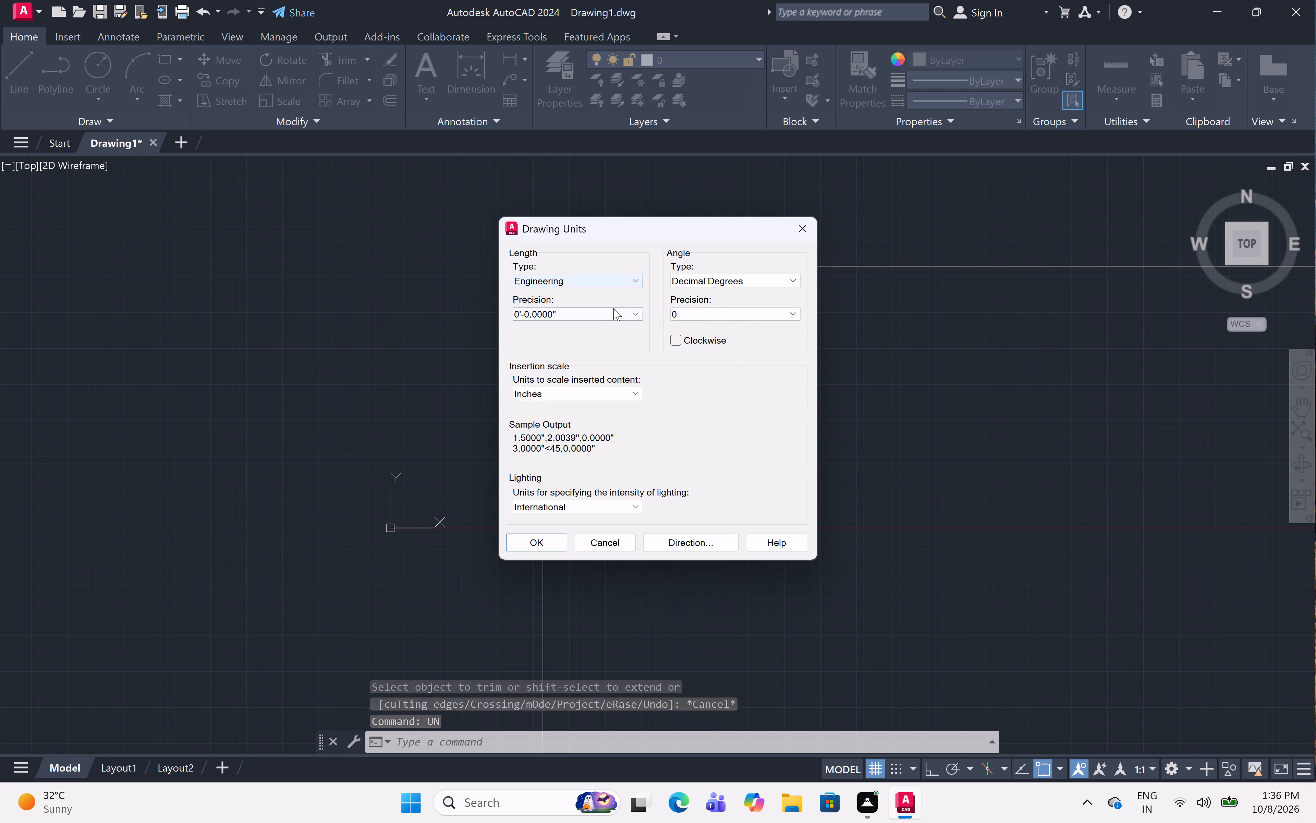
left_click(613, 308)
left_click(608, 335)
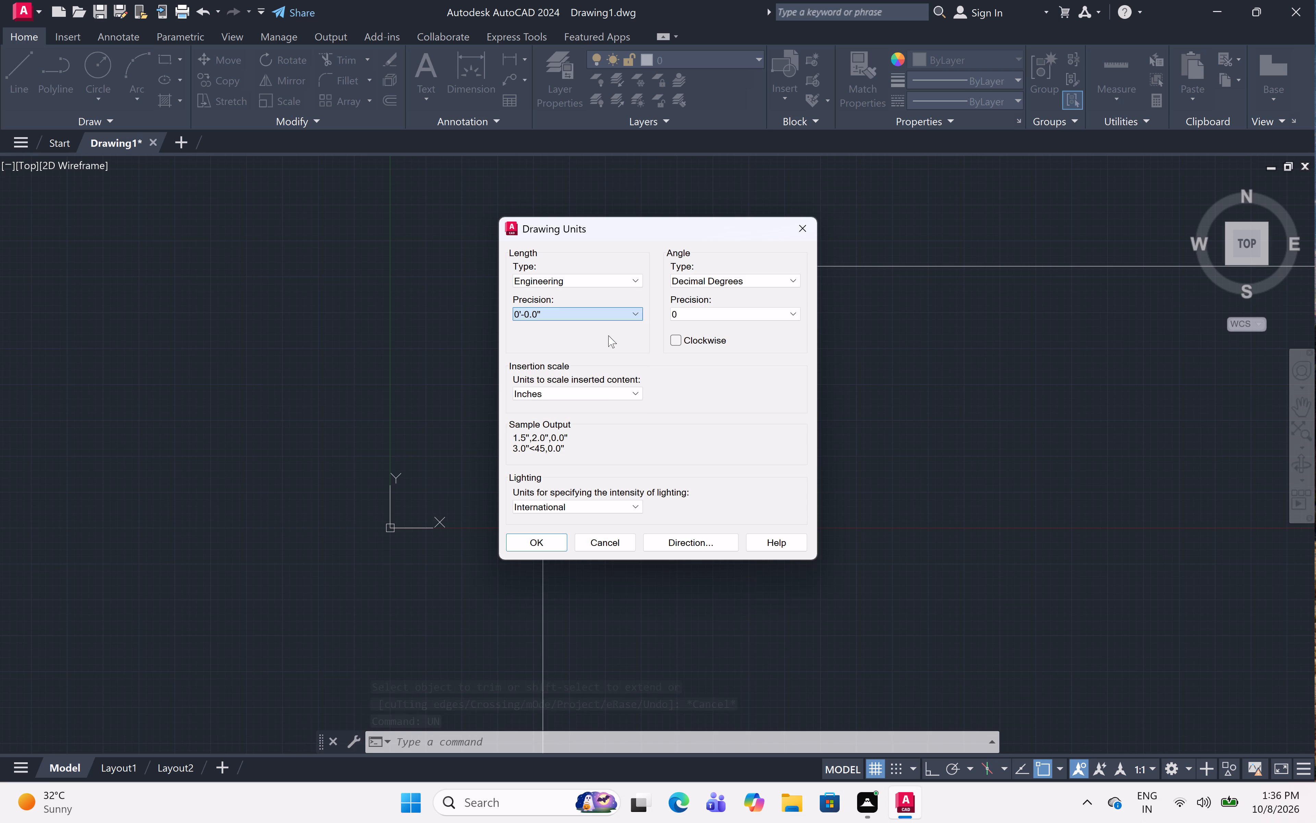
left_click(560, 543)
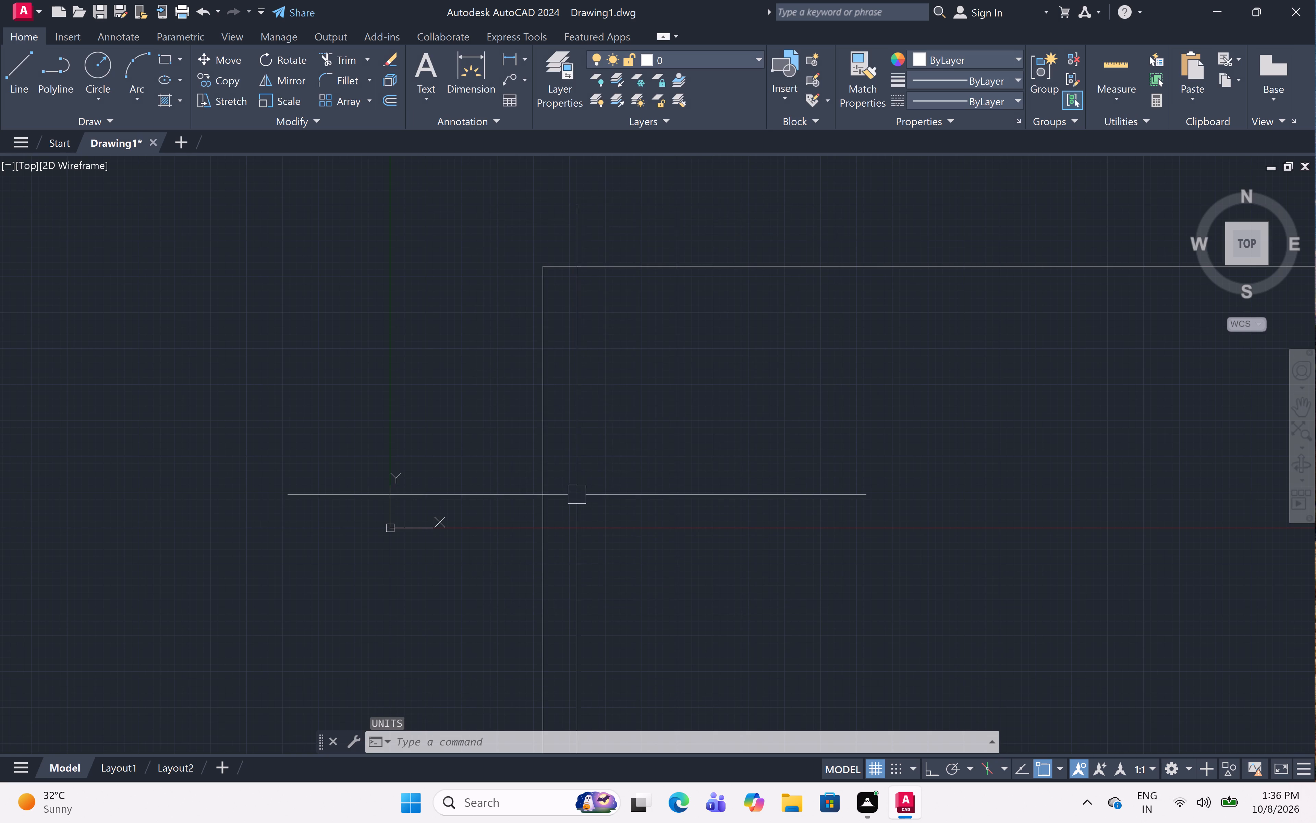
Move both corner lines together about 66' north, using their shared corner as the base point.
scroll(612, 285, "down", 2)
middle_click_drag(636, 310, 616, 391)
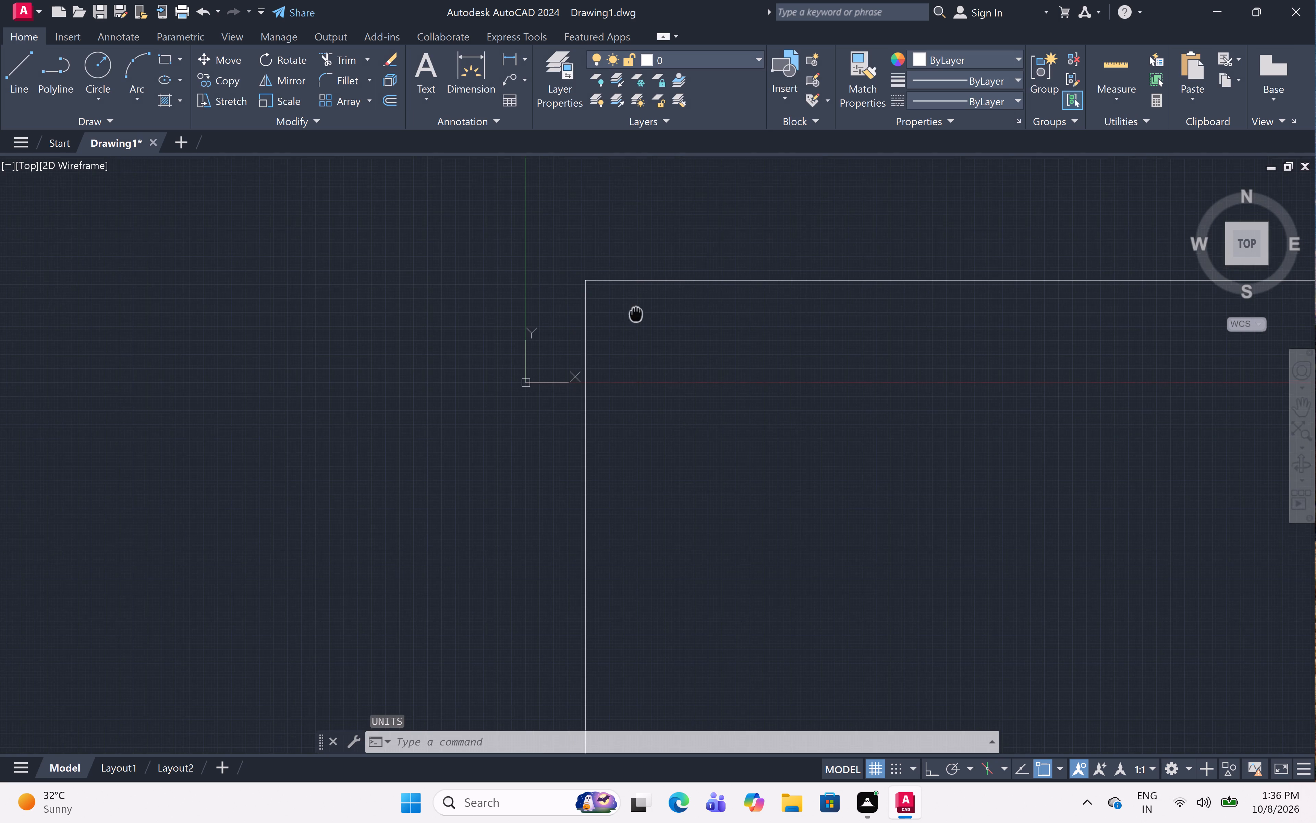
middle_click_drag(616, 391, 595, 464)
left_click(653, 391)
left_click(482, 516)
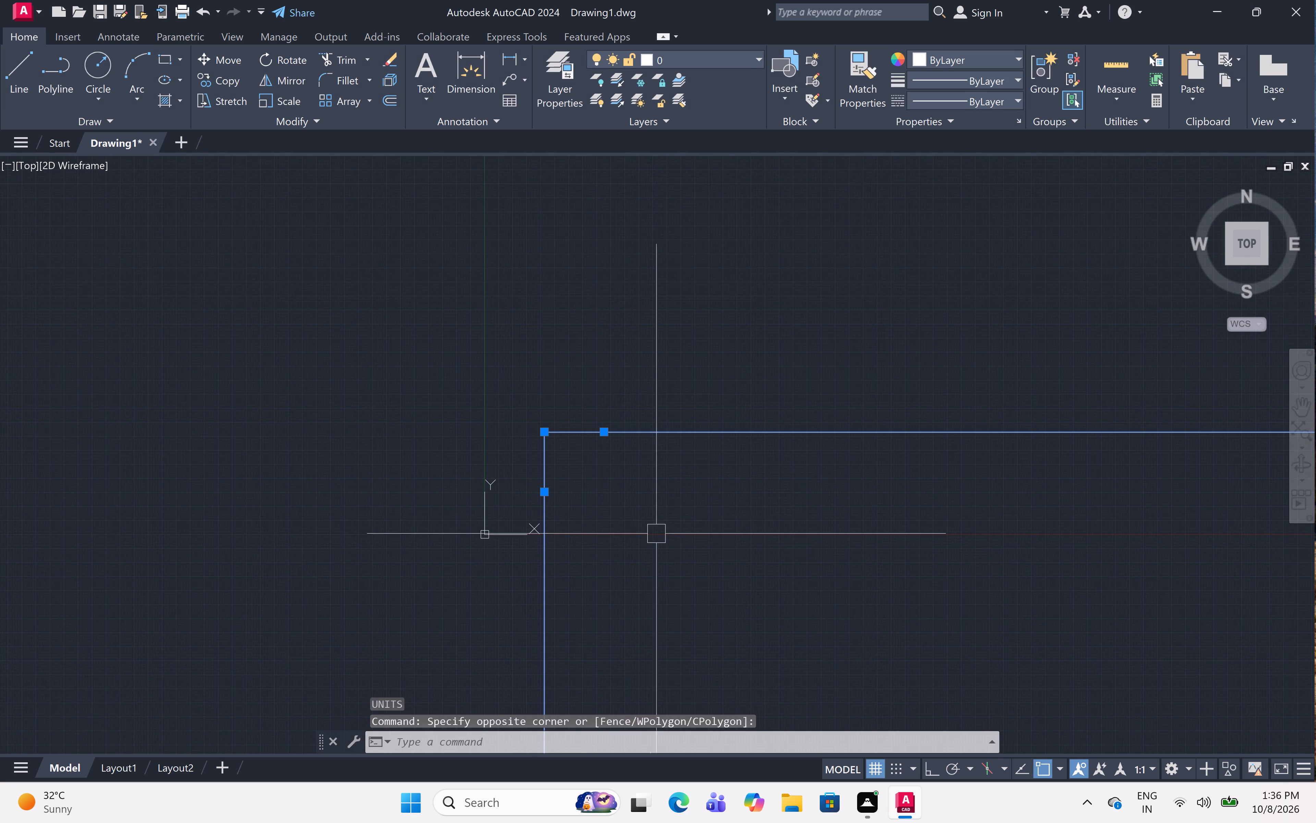
type("m")
key("space")
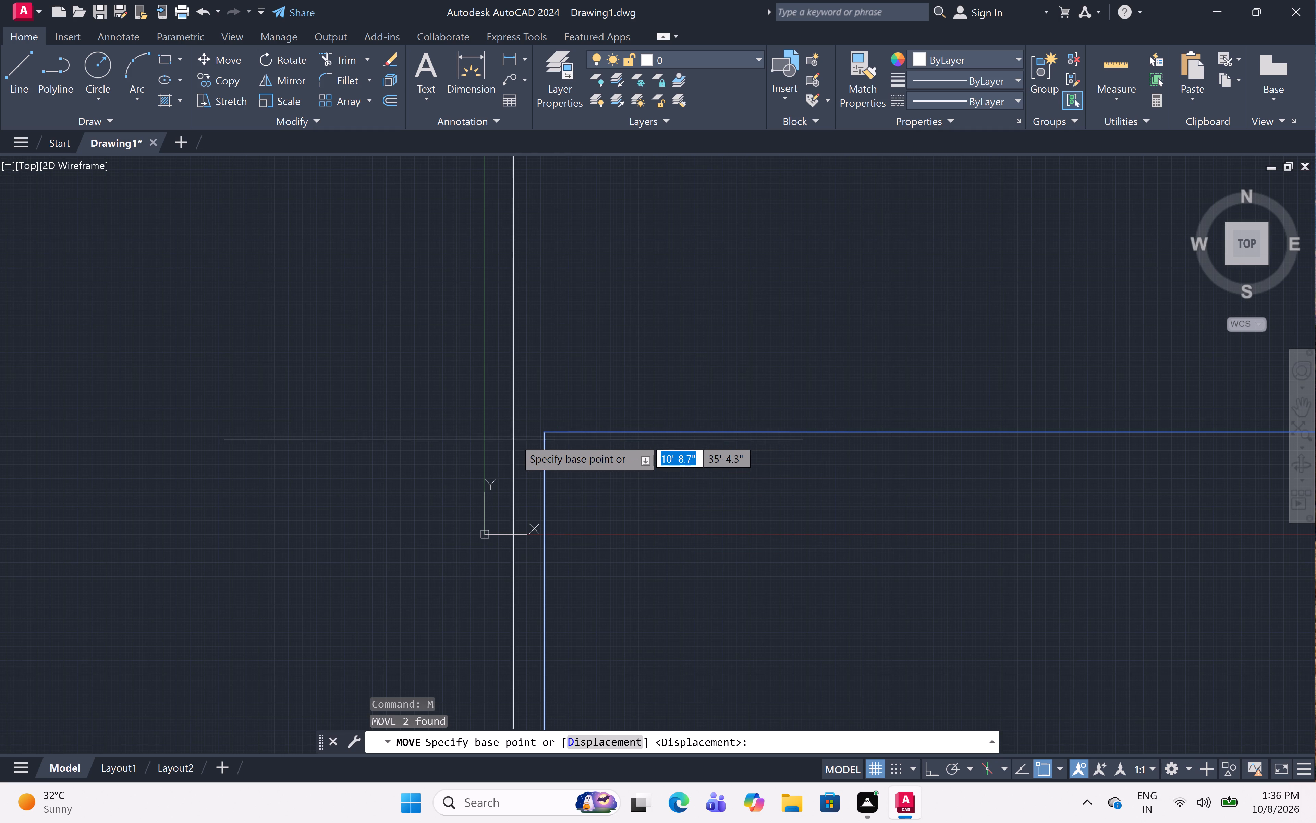
left_click(550, 434)
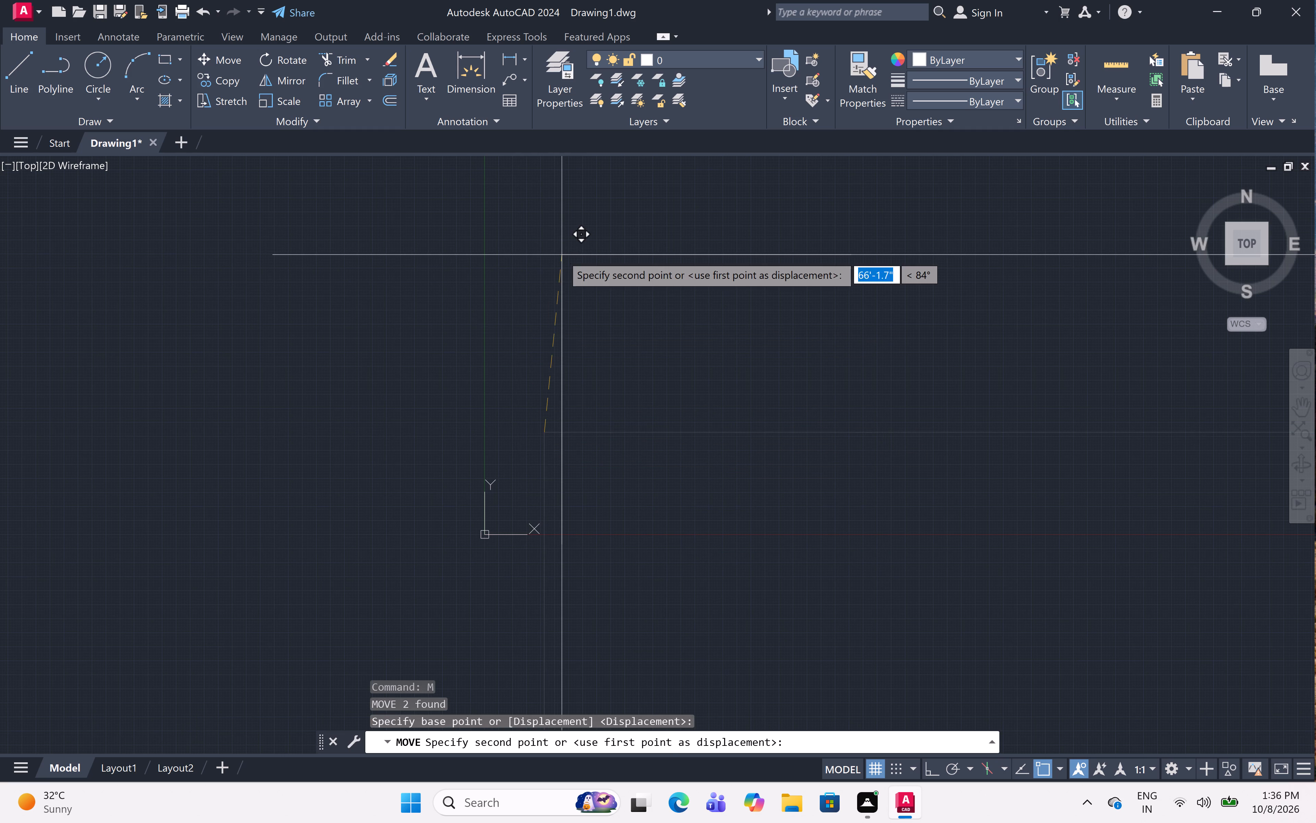
left_click(562, 254)
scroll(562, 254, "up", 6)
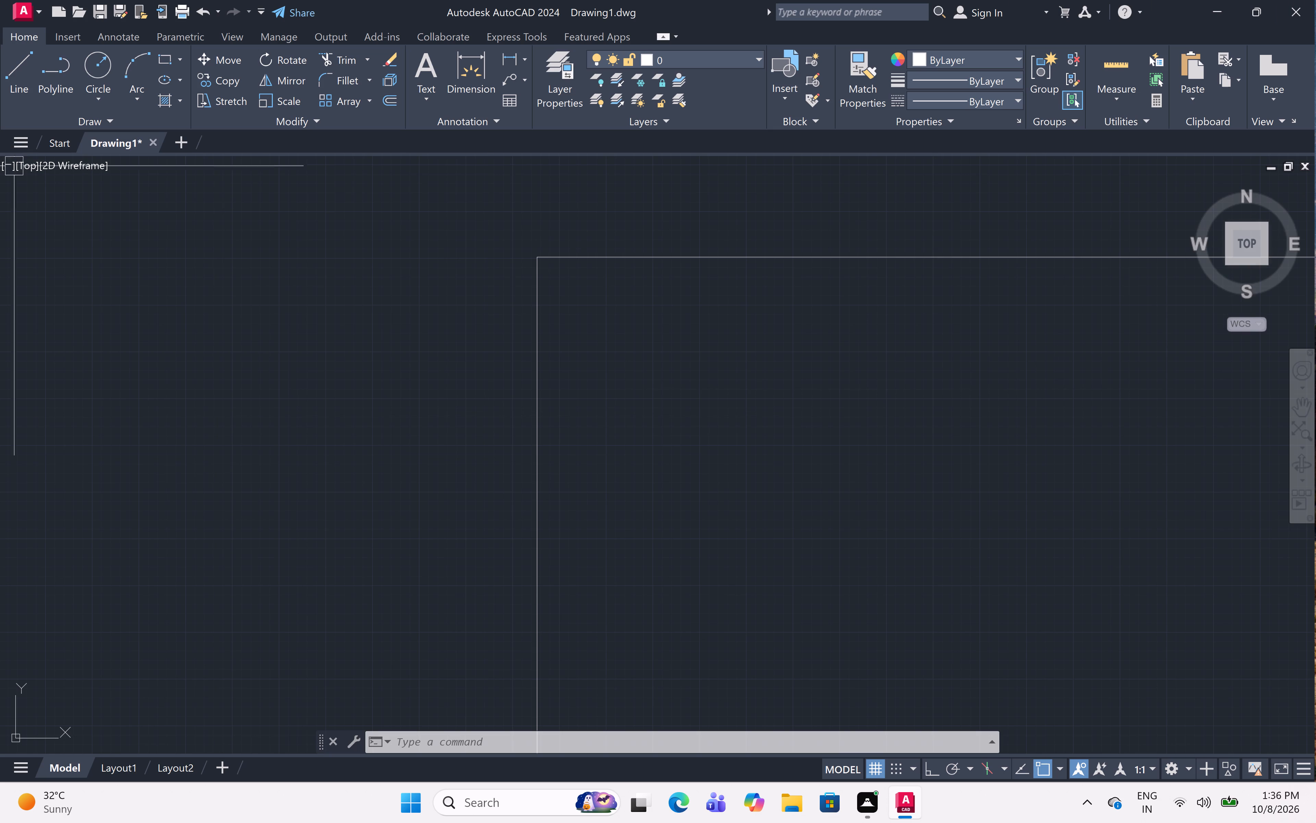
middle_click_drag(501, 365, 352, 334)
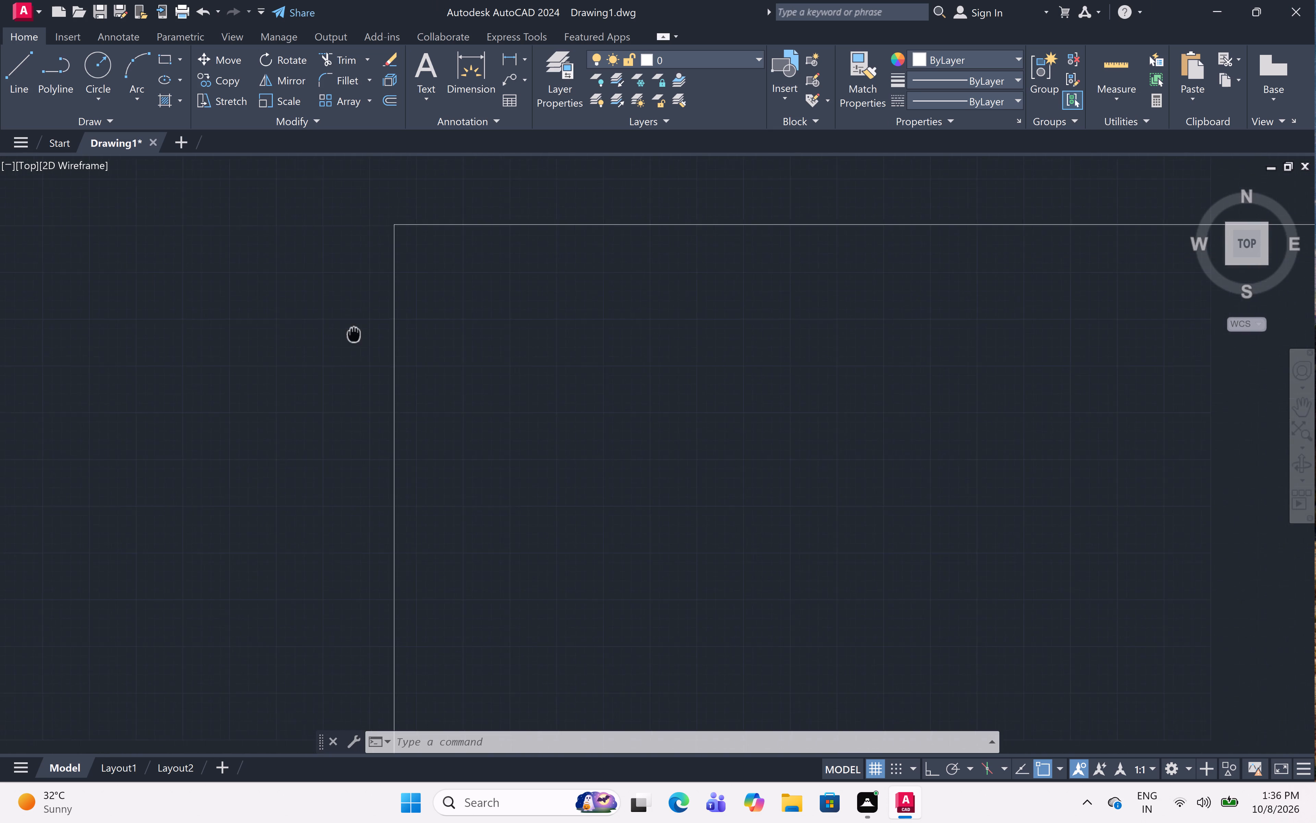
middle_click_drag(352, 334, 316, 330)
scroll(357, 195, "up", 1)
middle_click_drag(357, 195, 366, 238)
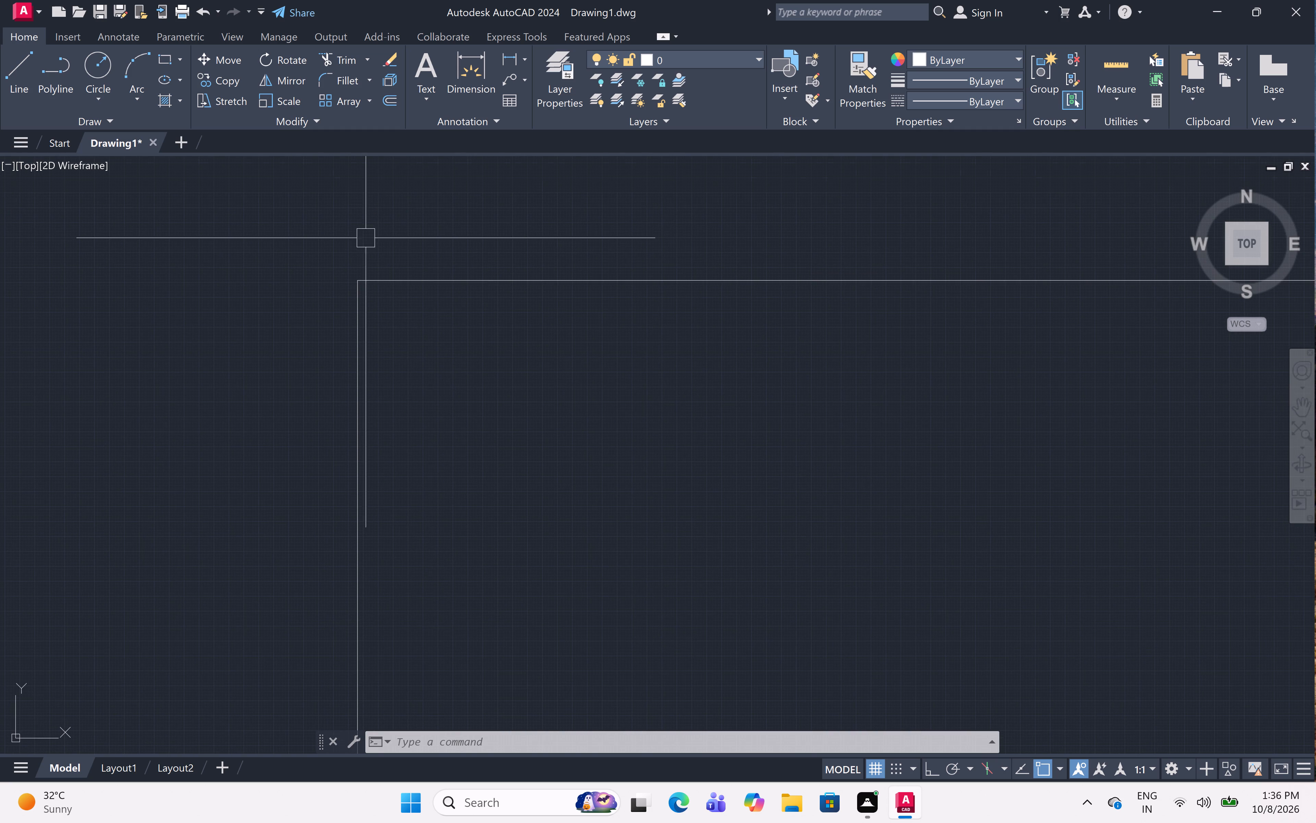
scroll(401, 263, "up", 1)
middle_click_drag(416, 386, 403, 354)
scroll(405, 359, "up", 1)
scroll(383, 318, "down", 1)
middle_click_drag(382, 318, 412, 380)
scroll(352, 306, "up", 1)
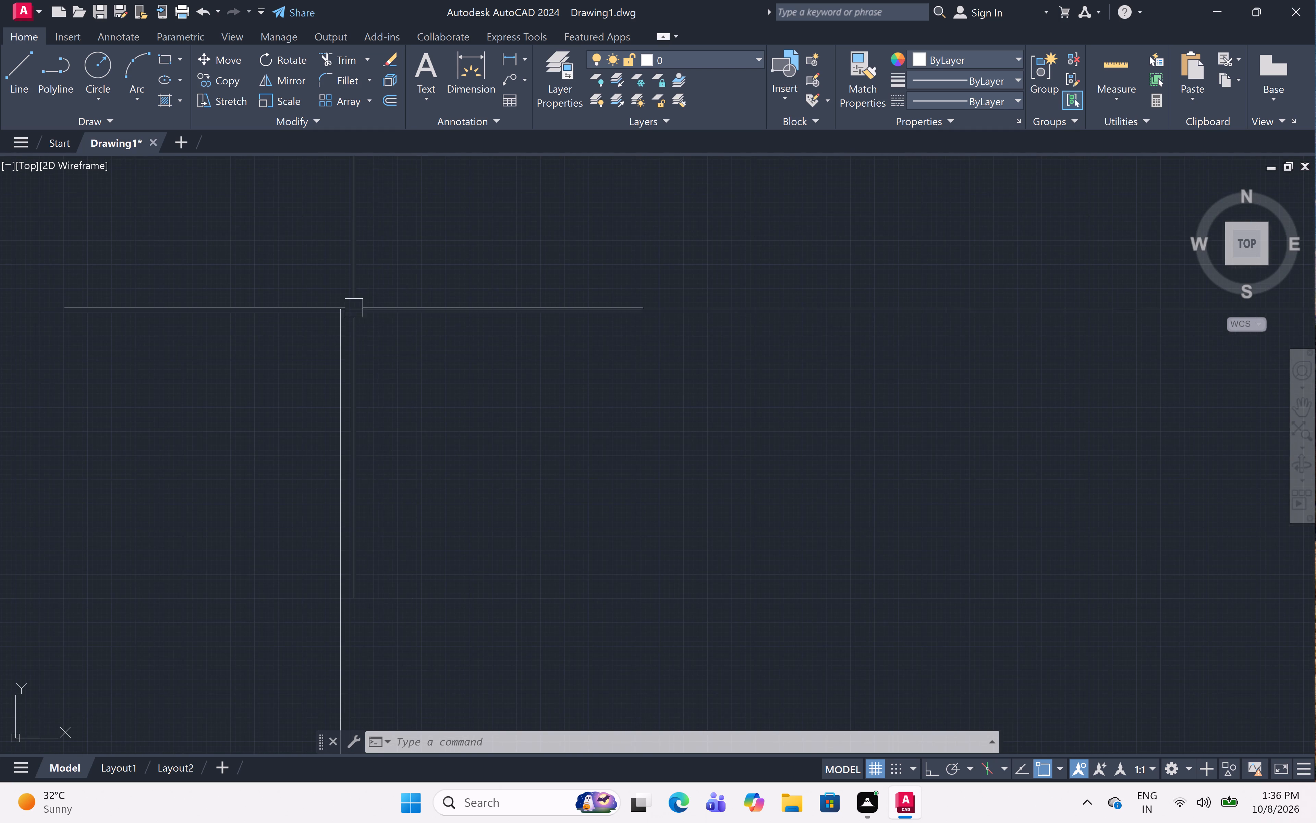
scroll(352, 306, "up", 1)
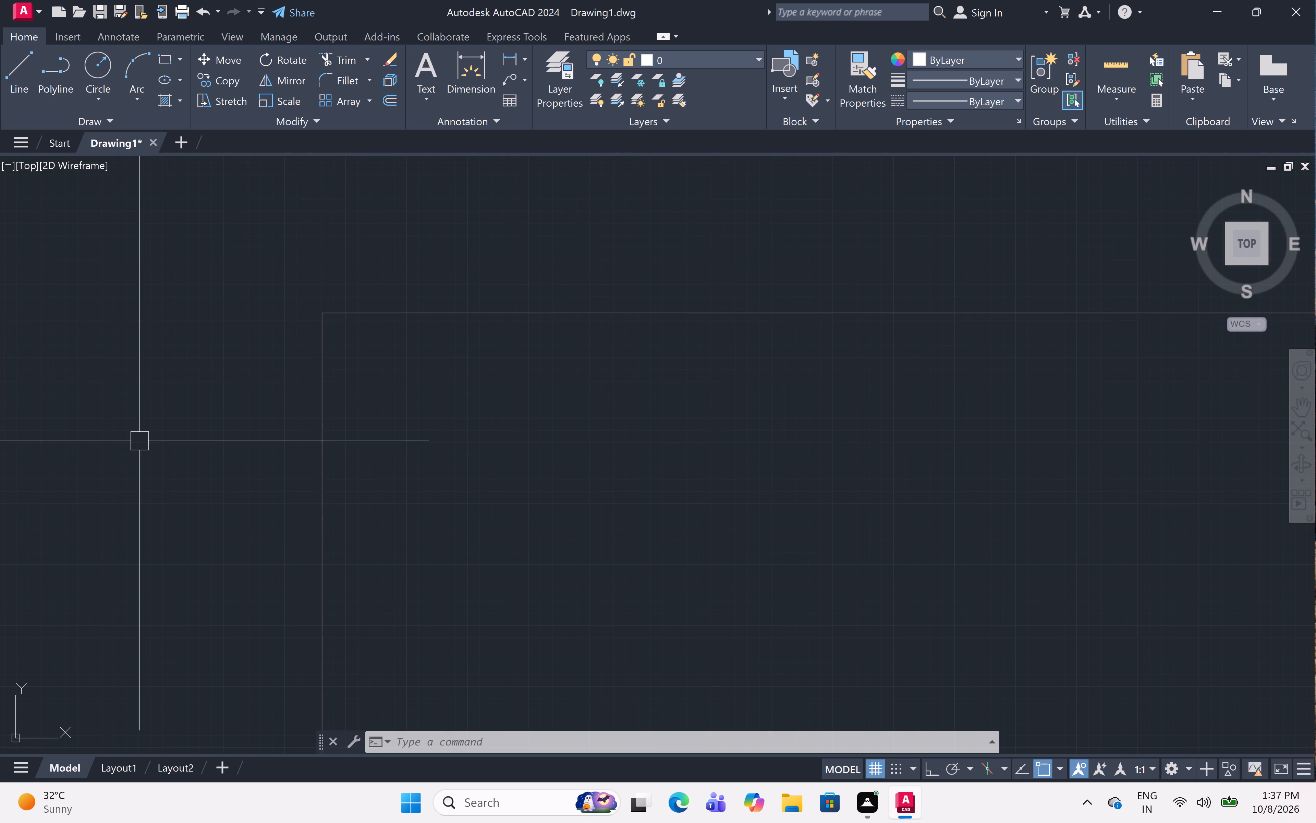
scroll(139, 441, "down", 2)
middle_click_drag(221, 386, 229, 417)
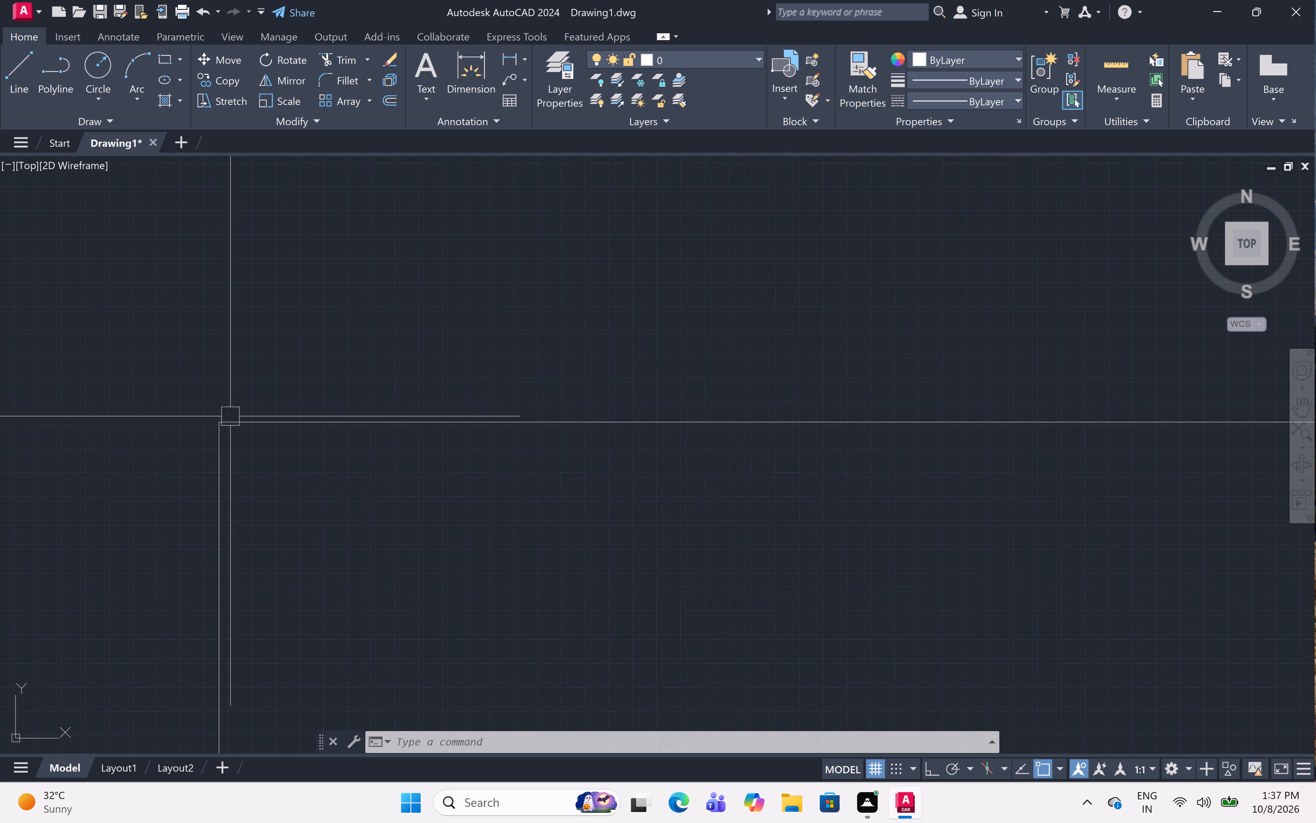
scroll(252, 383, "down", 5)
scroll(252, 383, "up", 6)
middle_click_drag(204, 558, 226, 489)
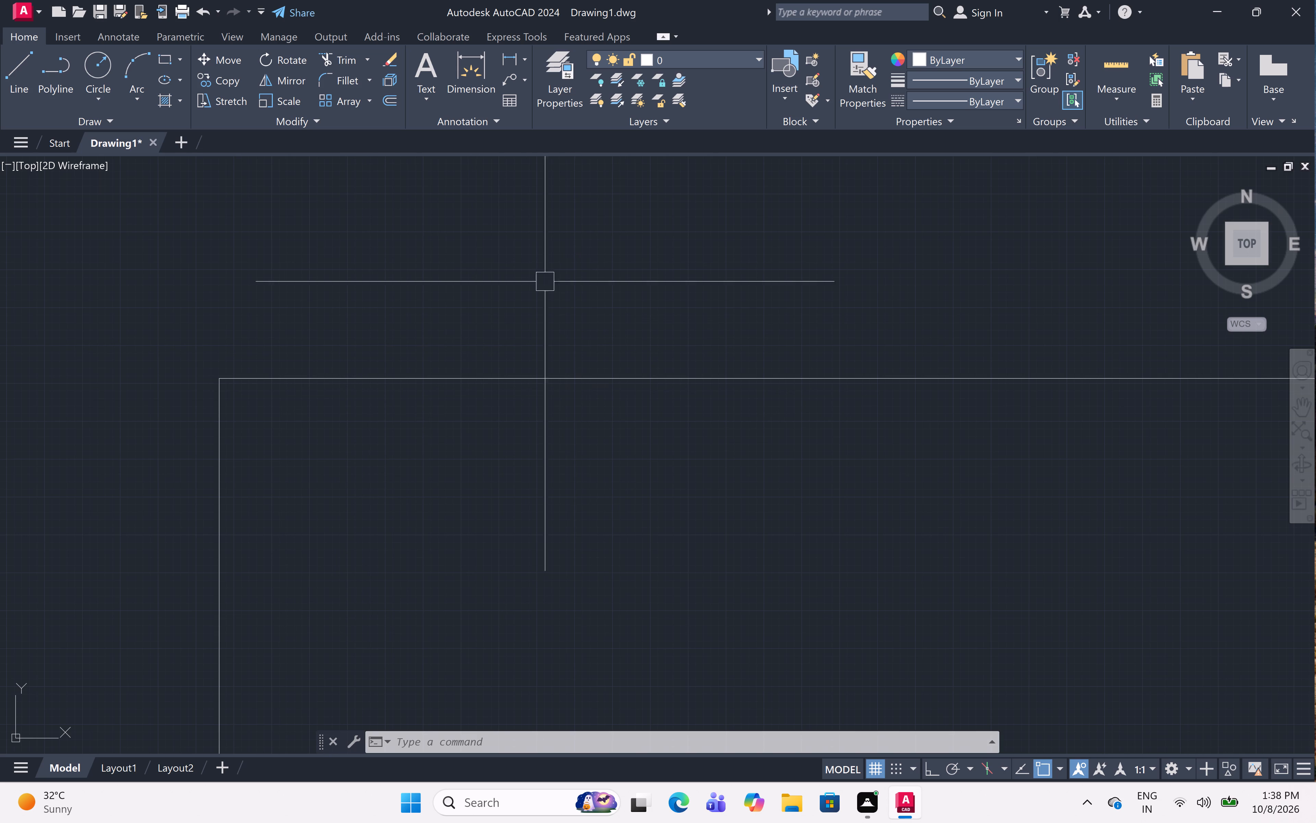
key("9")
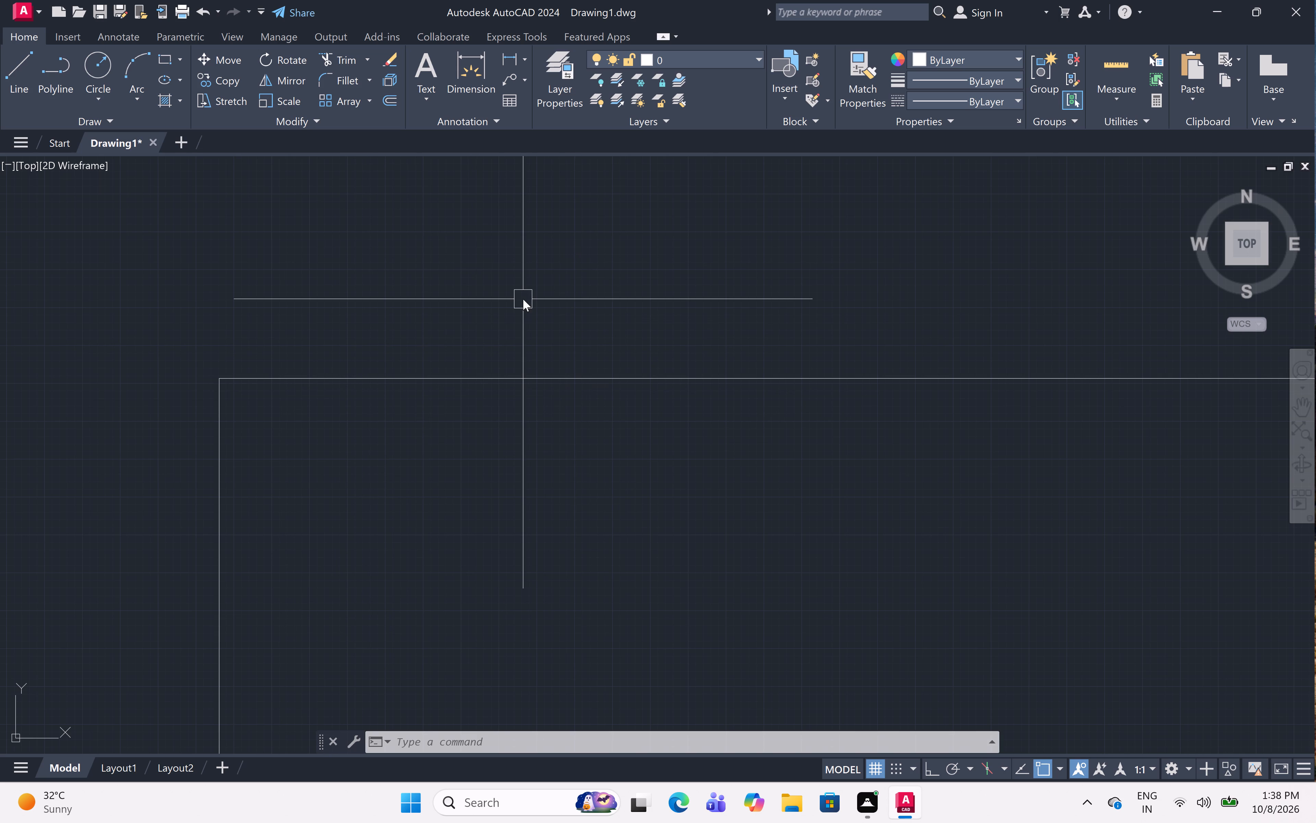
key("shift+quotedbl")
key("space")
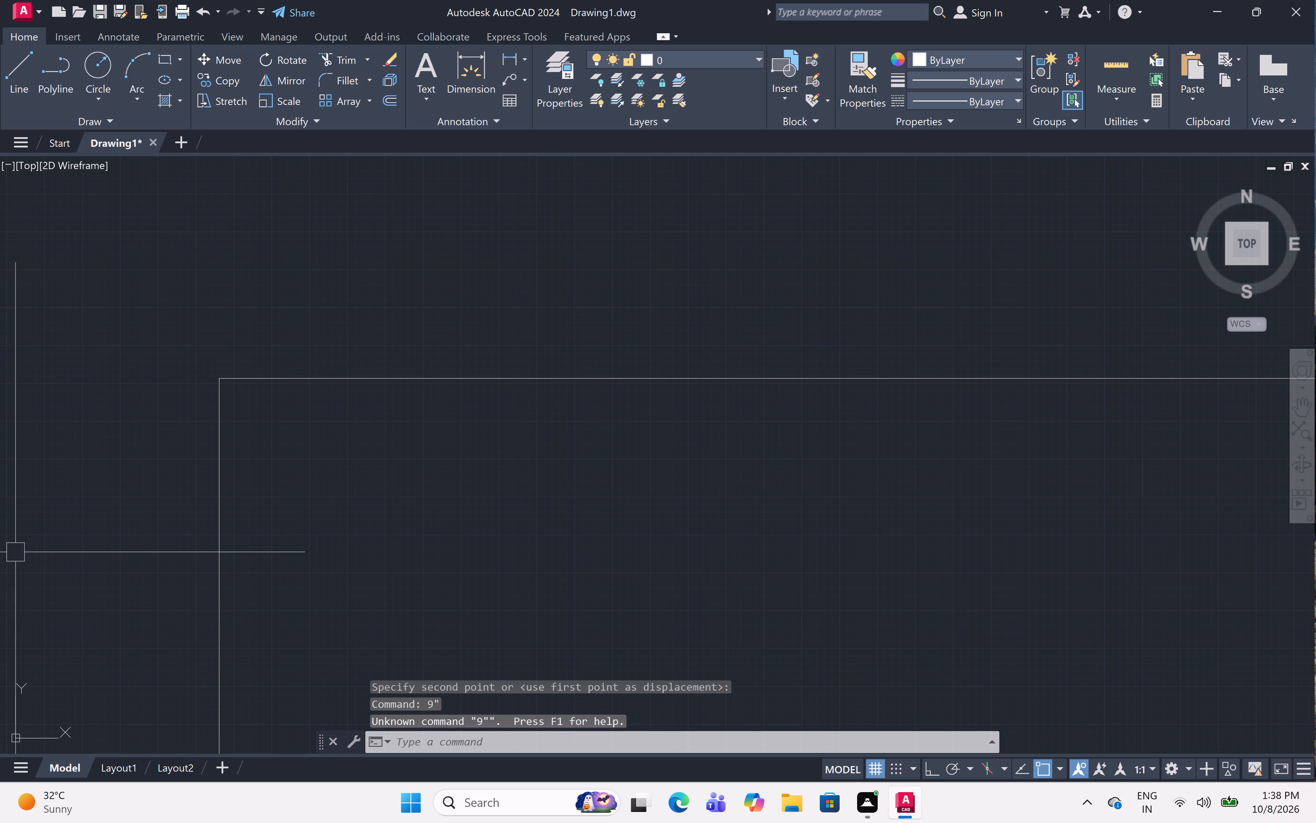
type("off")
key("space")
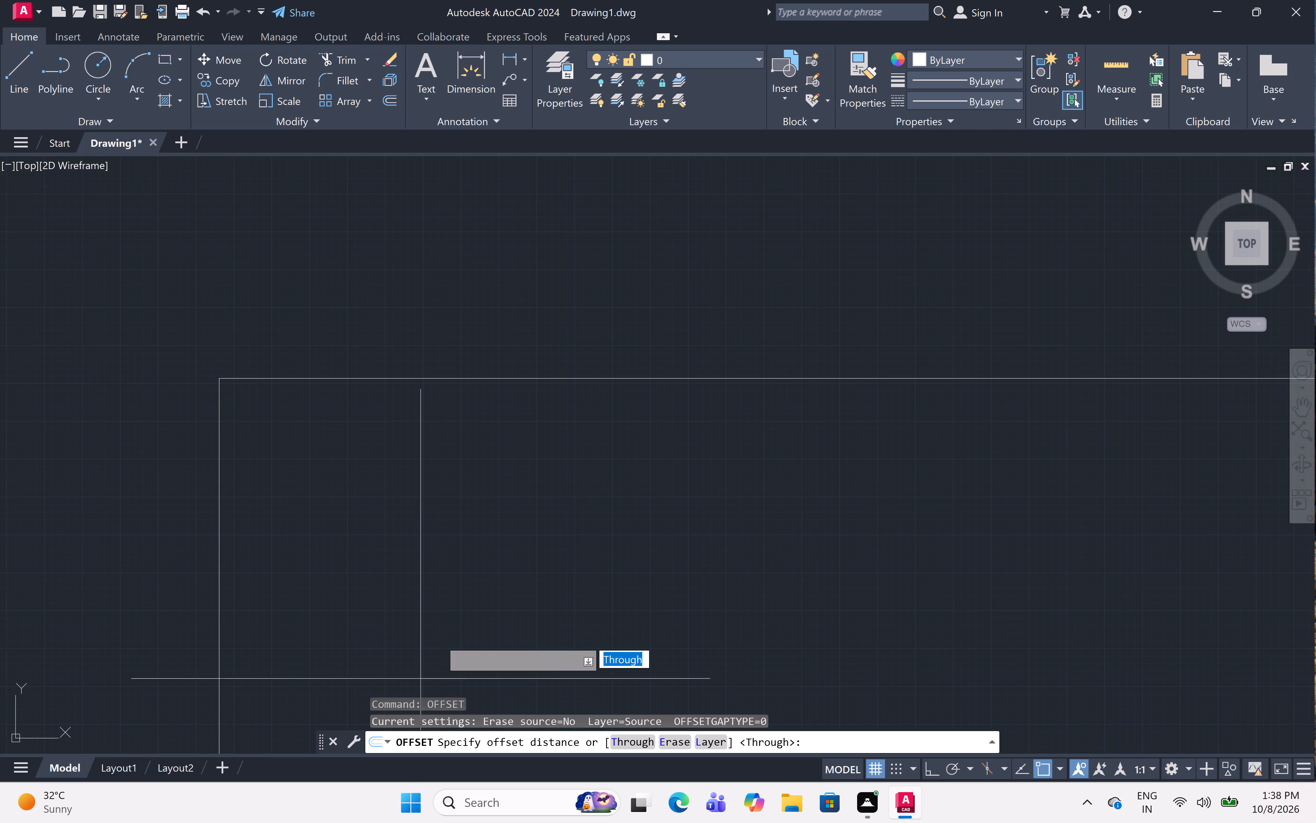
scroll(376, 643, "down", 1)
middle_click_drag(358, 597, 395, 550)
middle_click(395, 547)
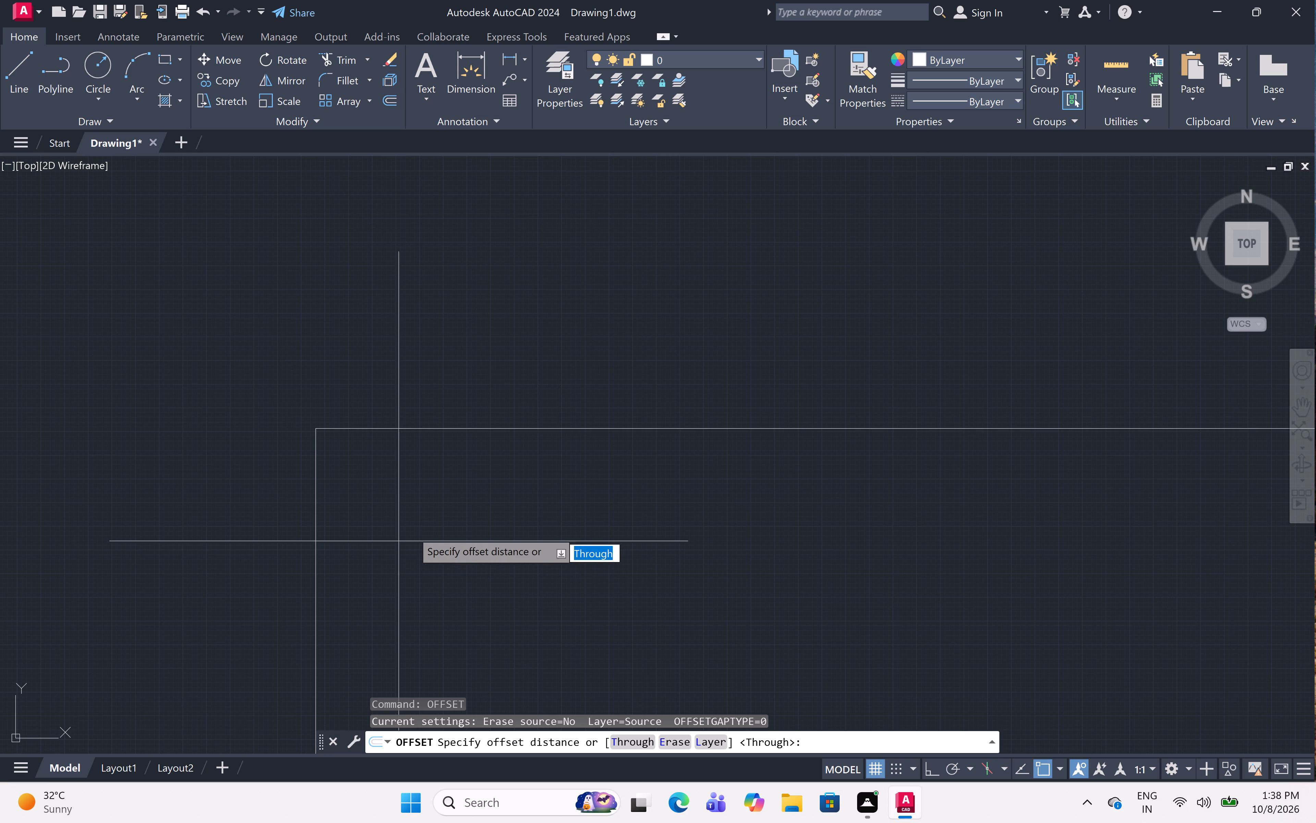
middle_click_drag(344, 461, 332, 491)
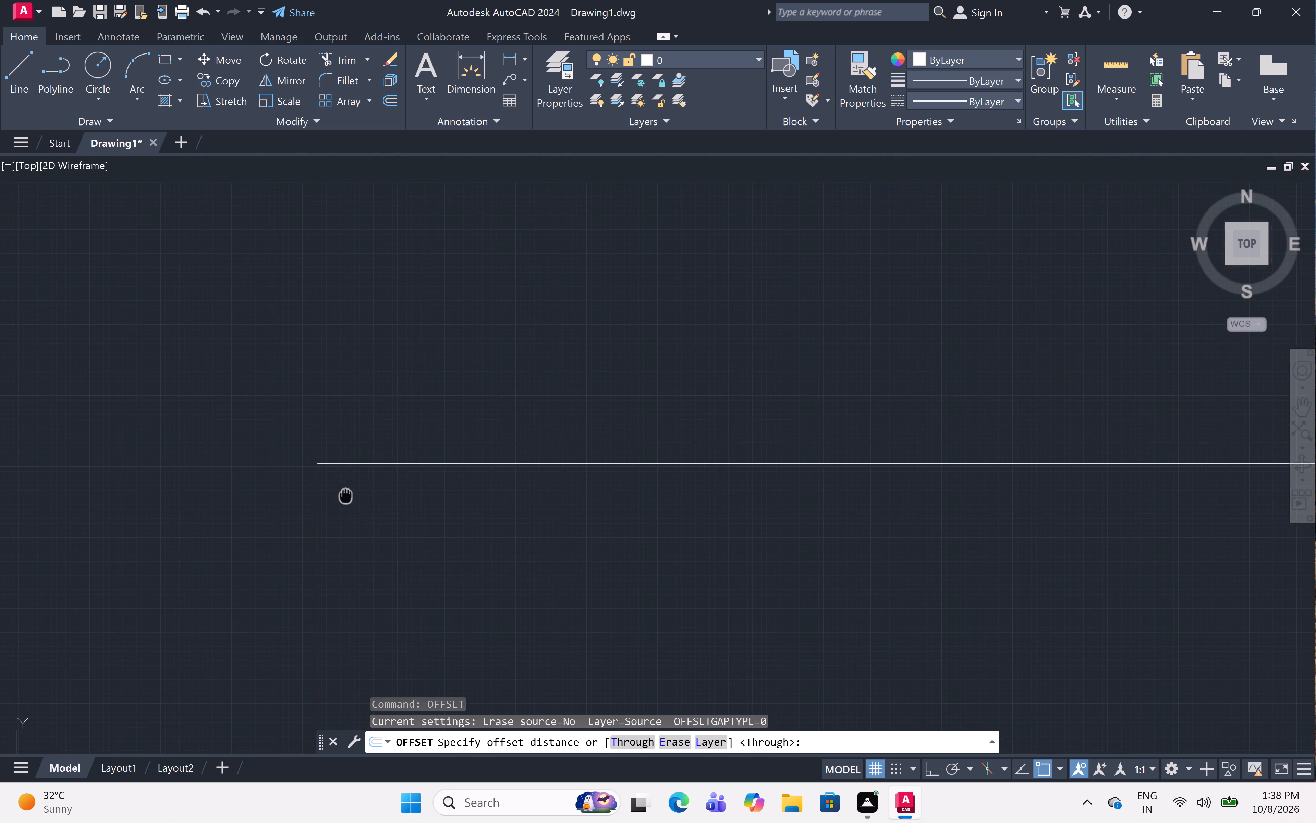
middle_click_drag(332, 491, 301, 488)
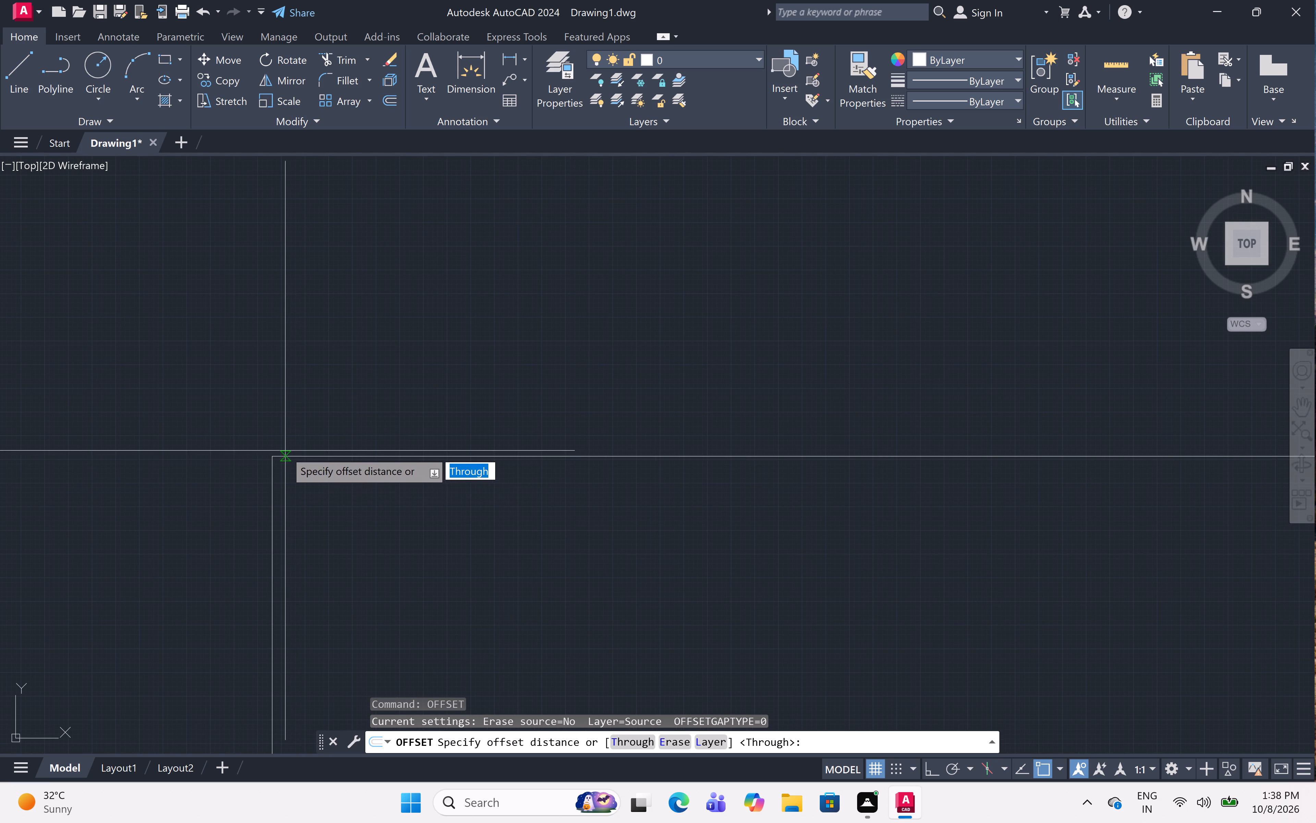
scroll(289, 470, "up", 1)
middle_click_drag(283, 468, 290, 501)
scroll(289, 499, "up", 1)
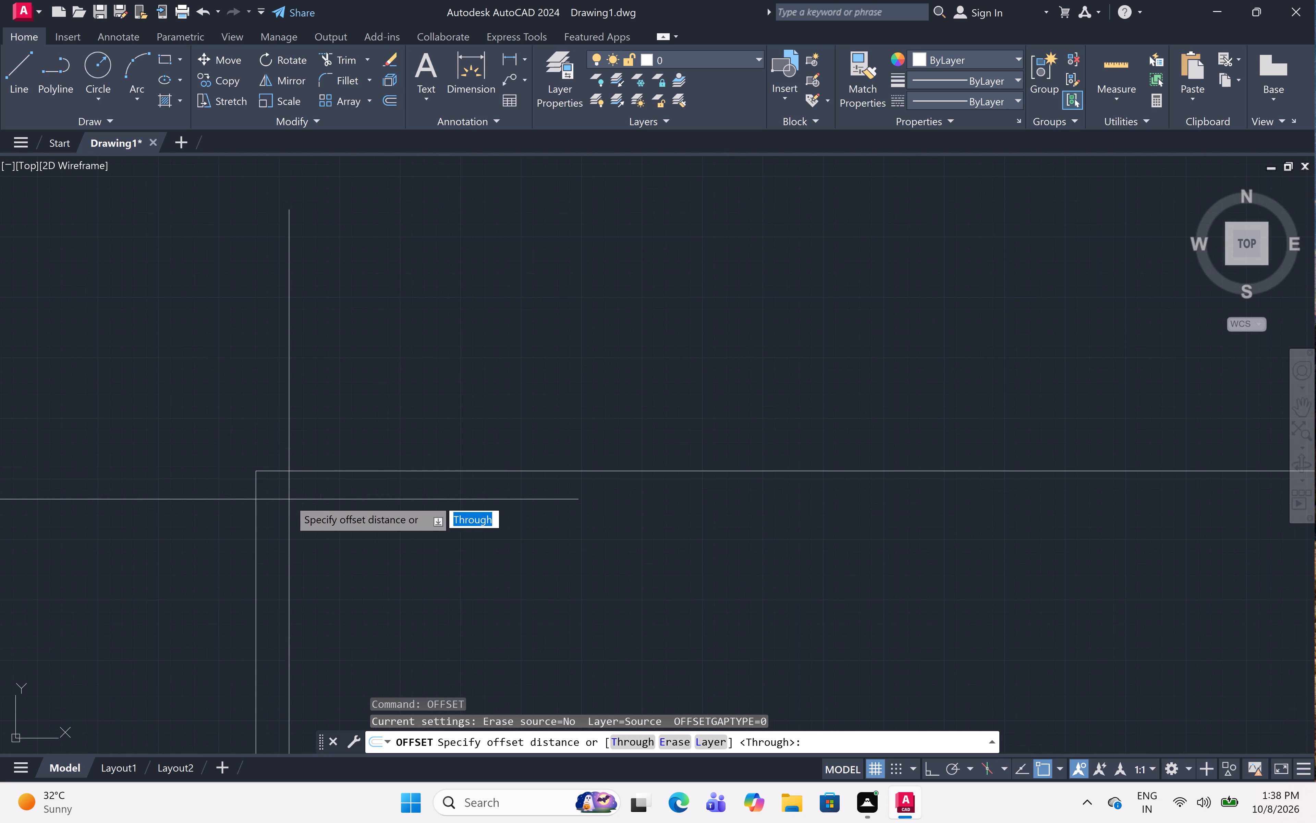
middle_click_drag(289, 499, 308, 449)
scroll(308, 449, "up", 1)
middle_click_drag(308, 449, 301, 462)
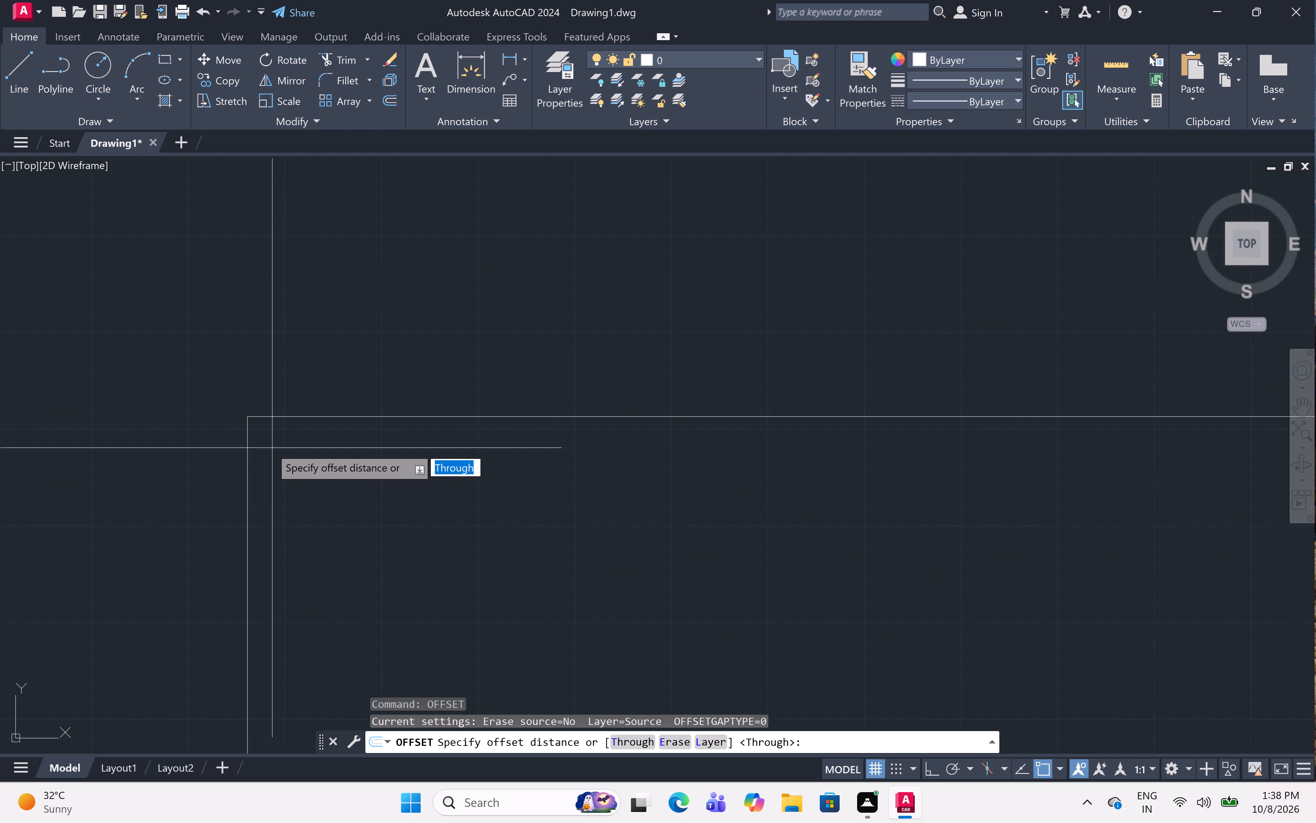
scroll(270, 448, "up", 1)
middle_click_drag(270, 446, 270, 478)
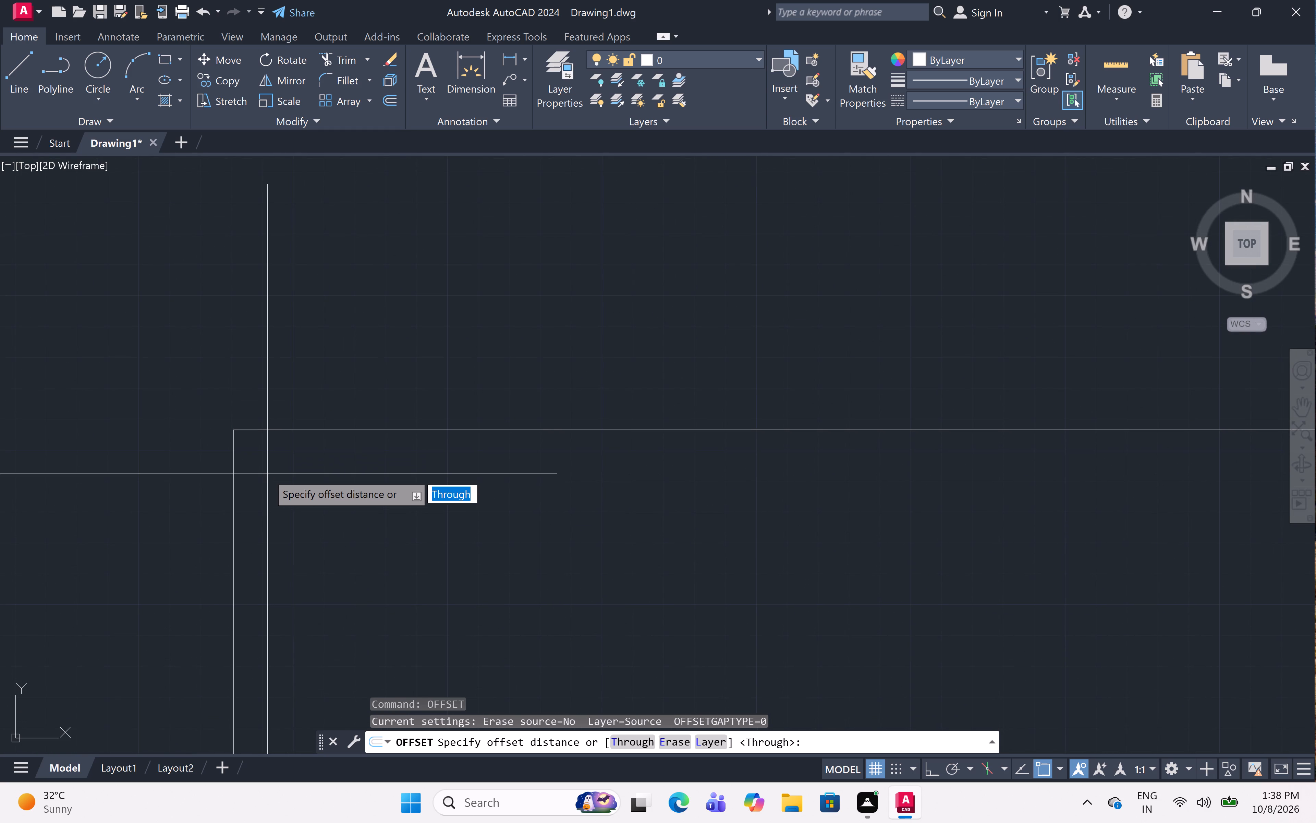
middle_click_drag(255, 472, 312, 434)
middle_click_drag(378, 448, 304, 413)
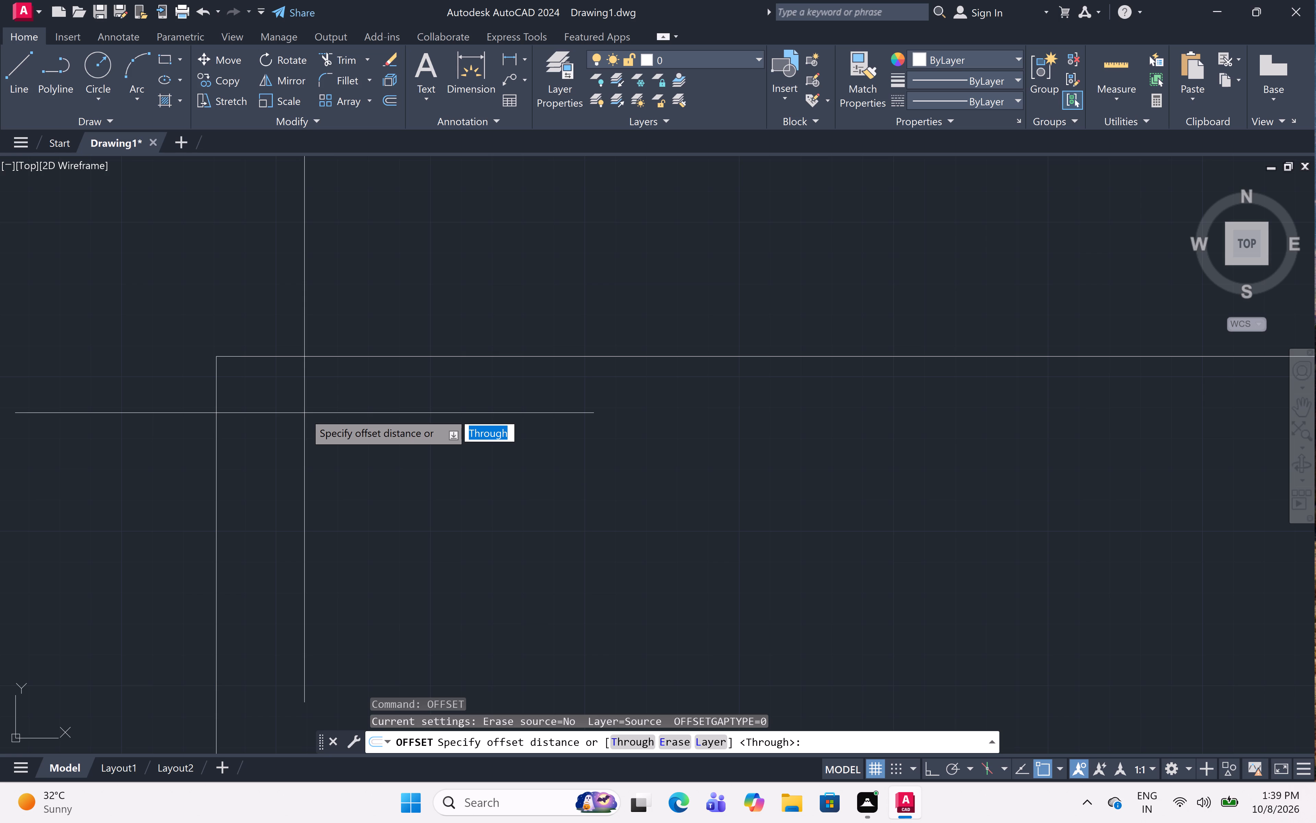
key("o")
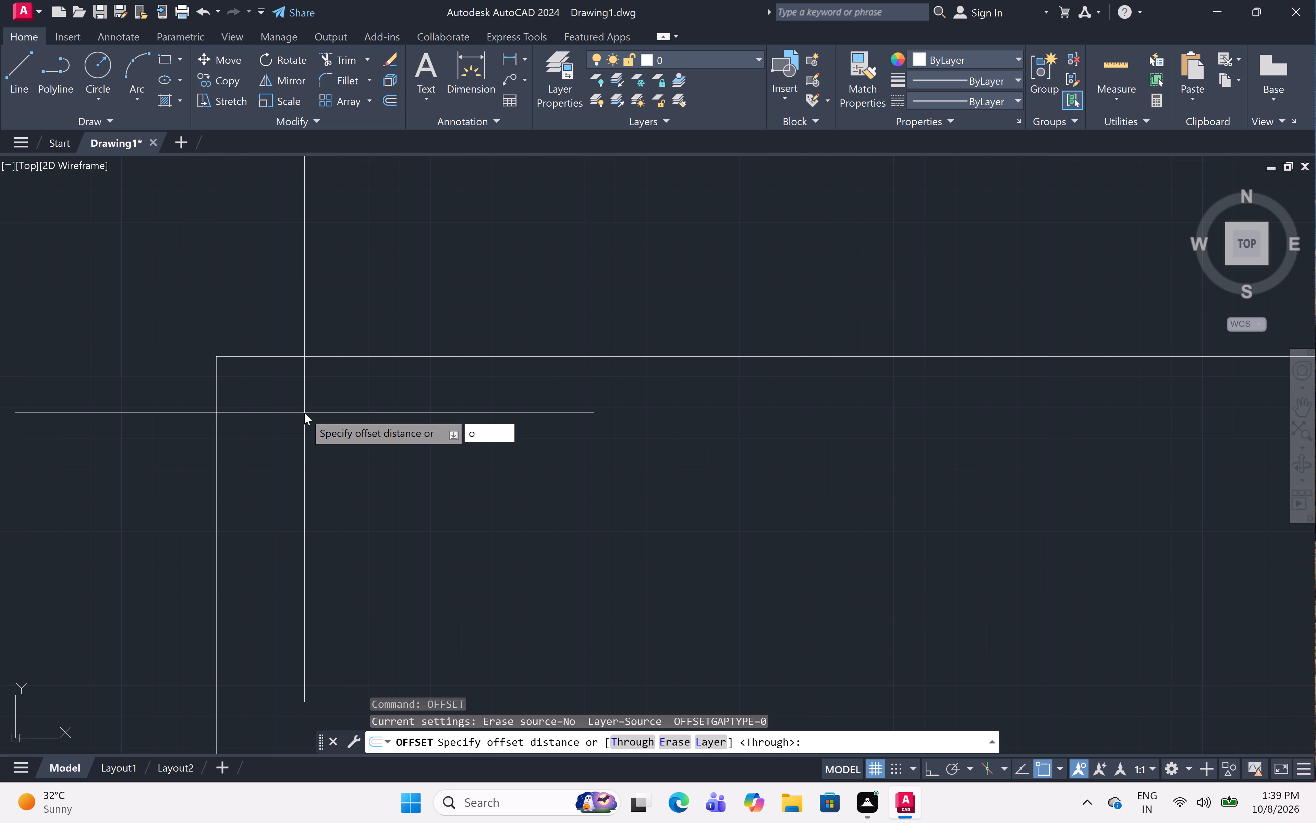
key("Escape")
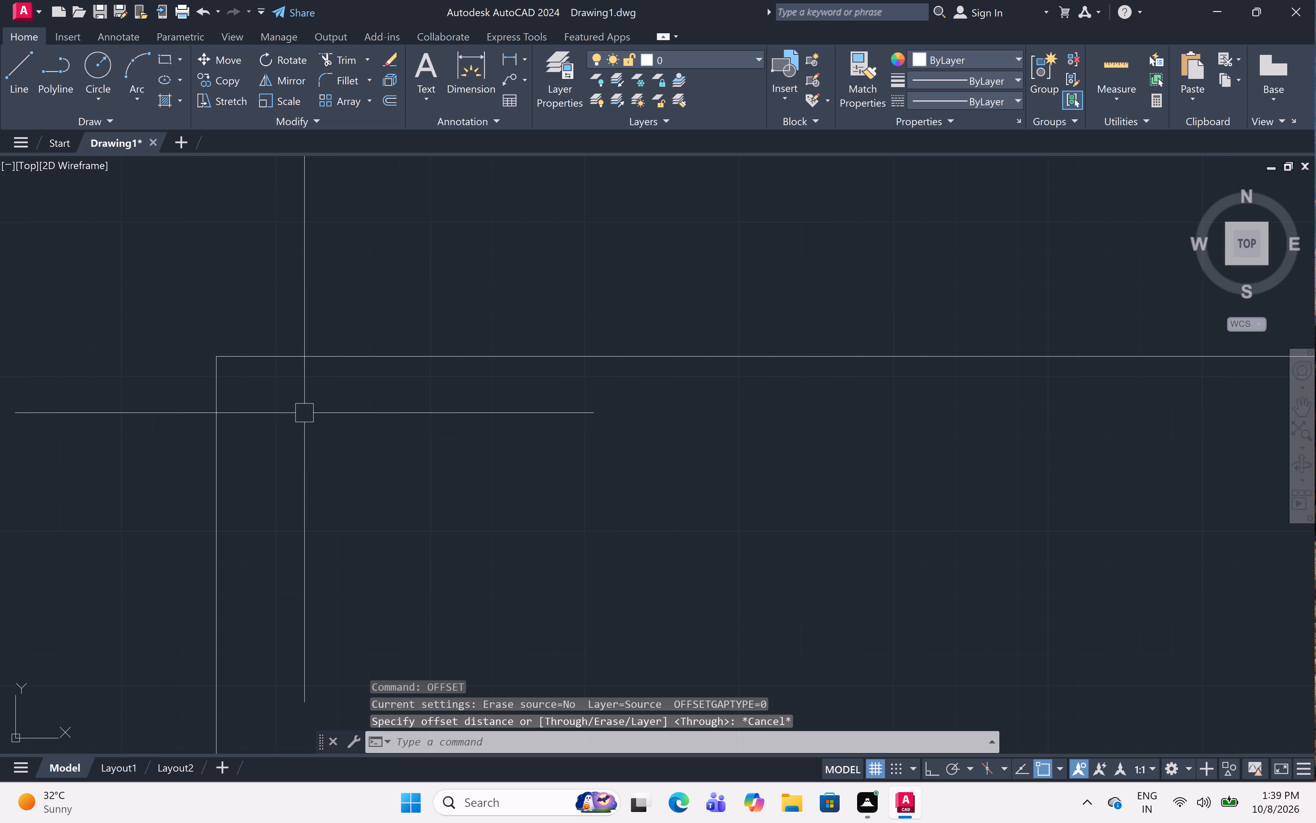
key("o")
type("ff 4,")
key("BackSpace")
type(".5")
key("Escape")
Offset the west vertical line 4.5" to the east and the north horizontal line 4.5" to the south, inside the corner.
type("off")
key("space")
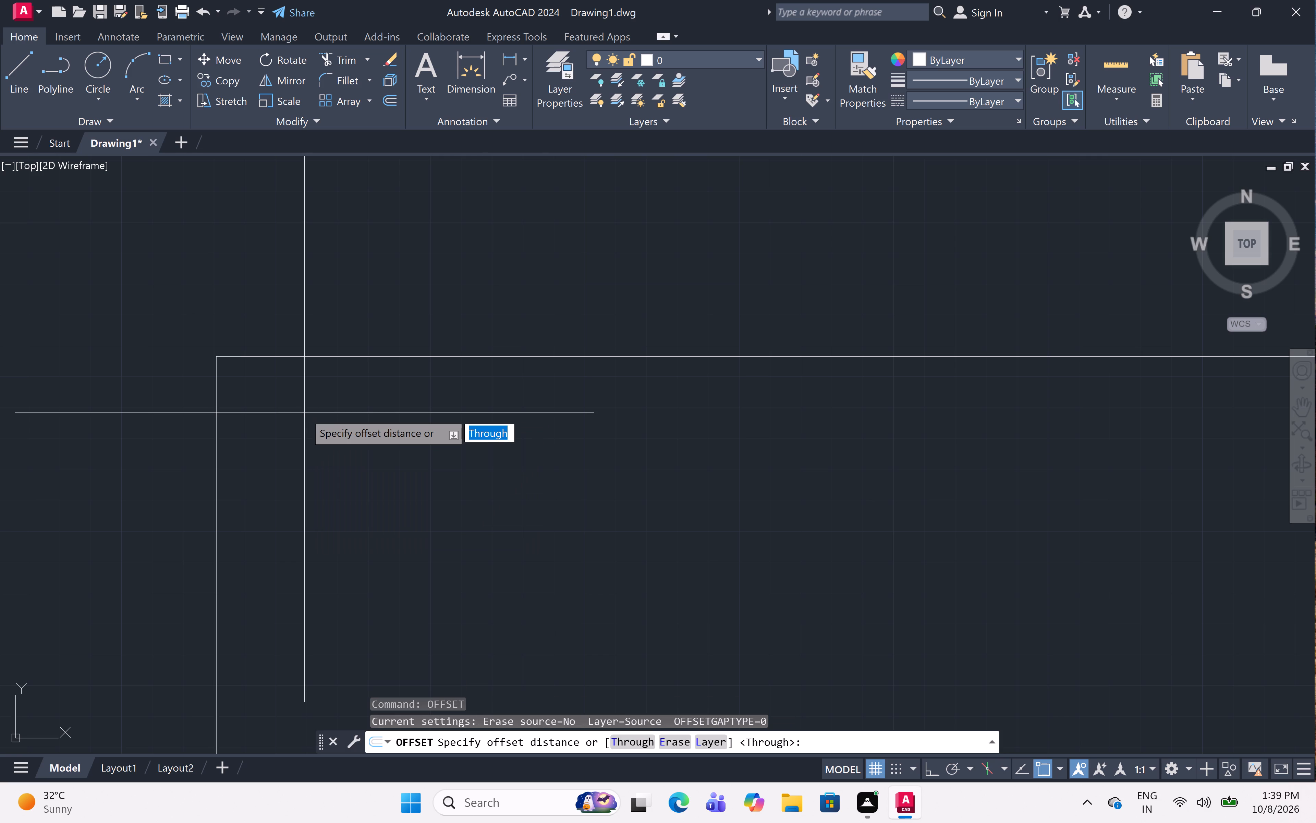
type("4.5")
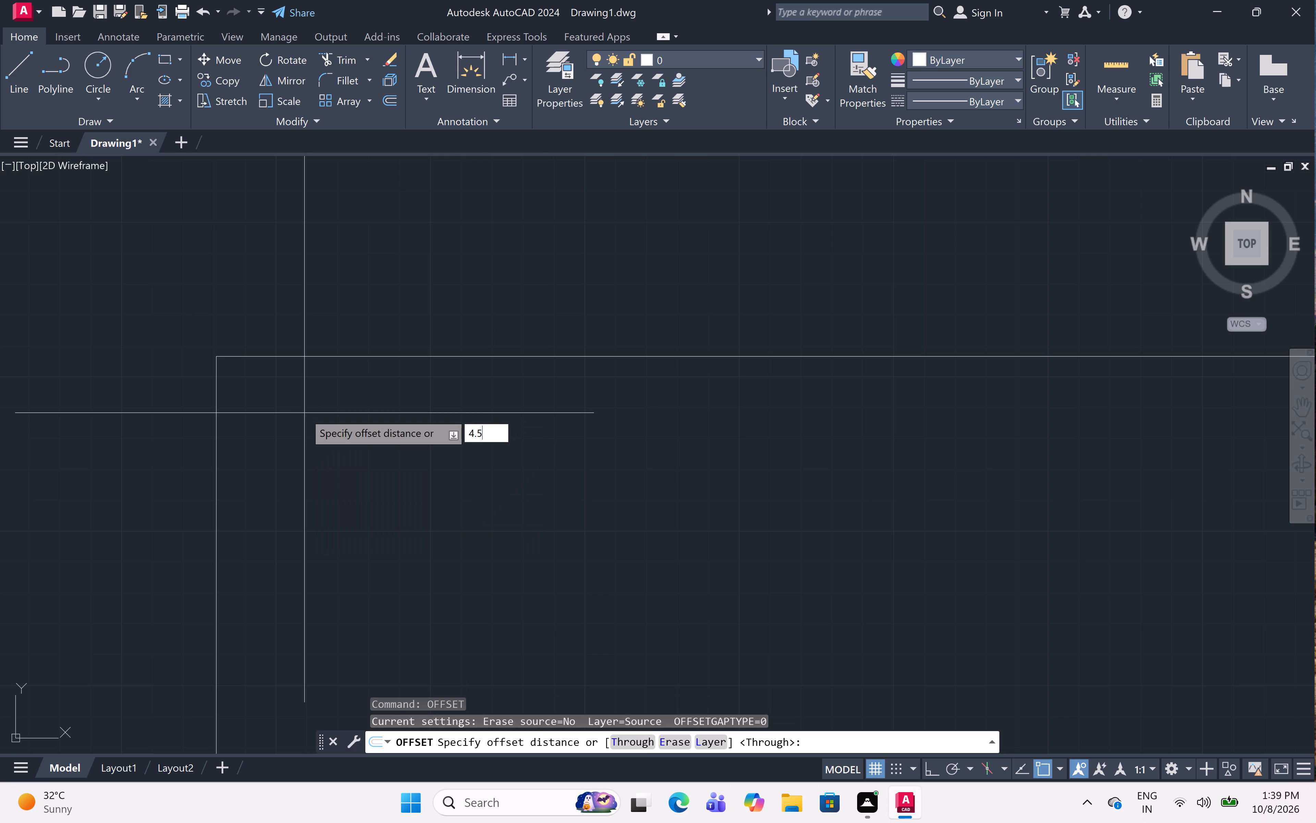
key("shift+quotedbl")
key("space")
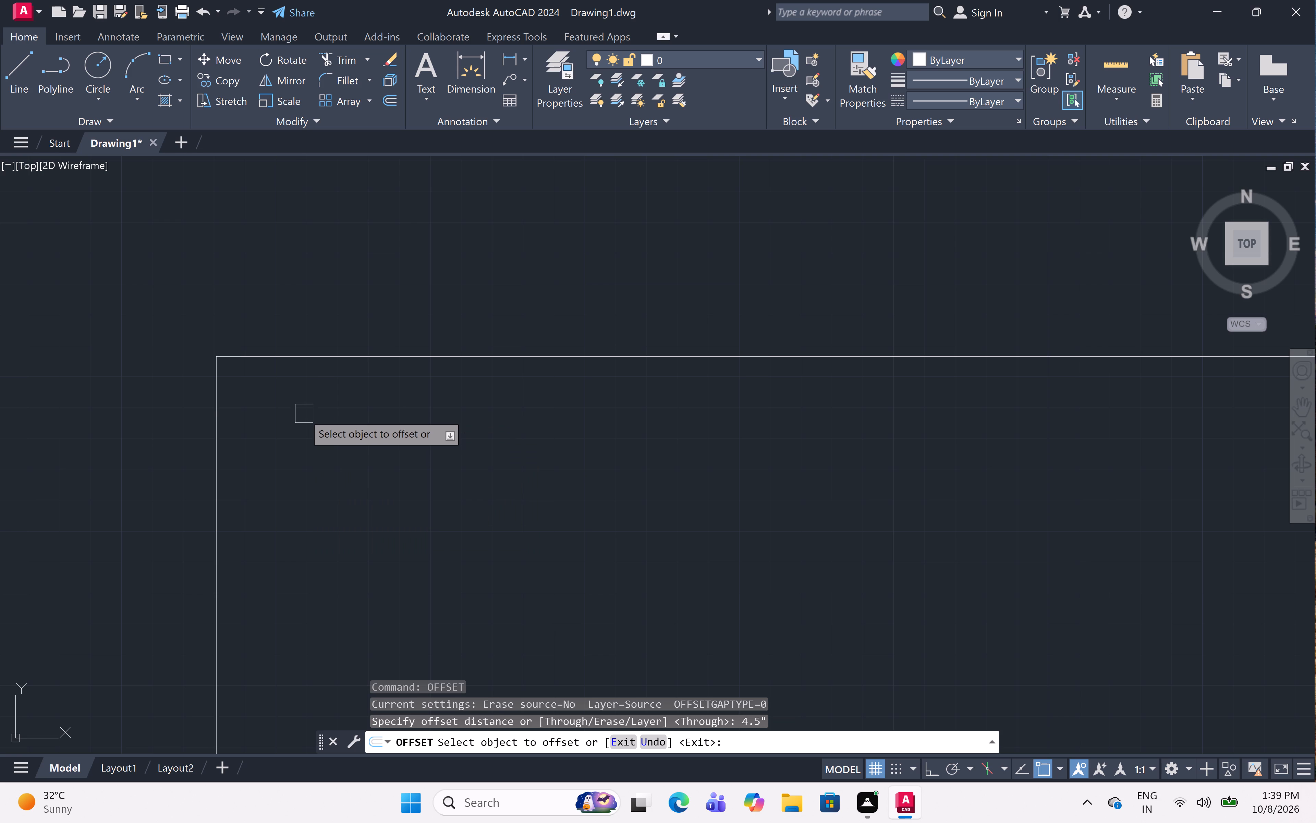
left_click(220, 394)
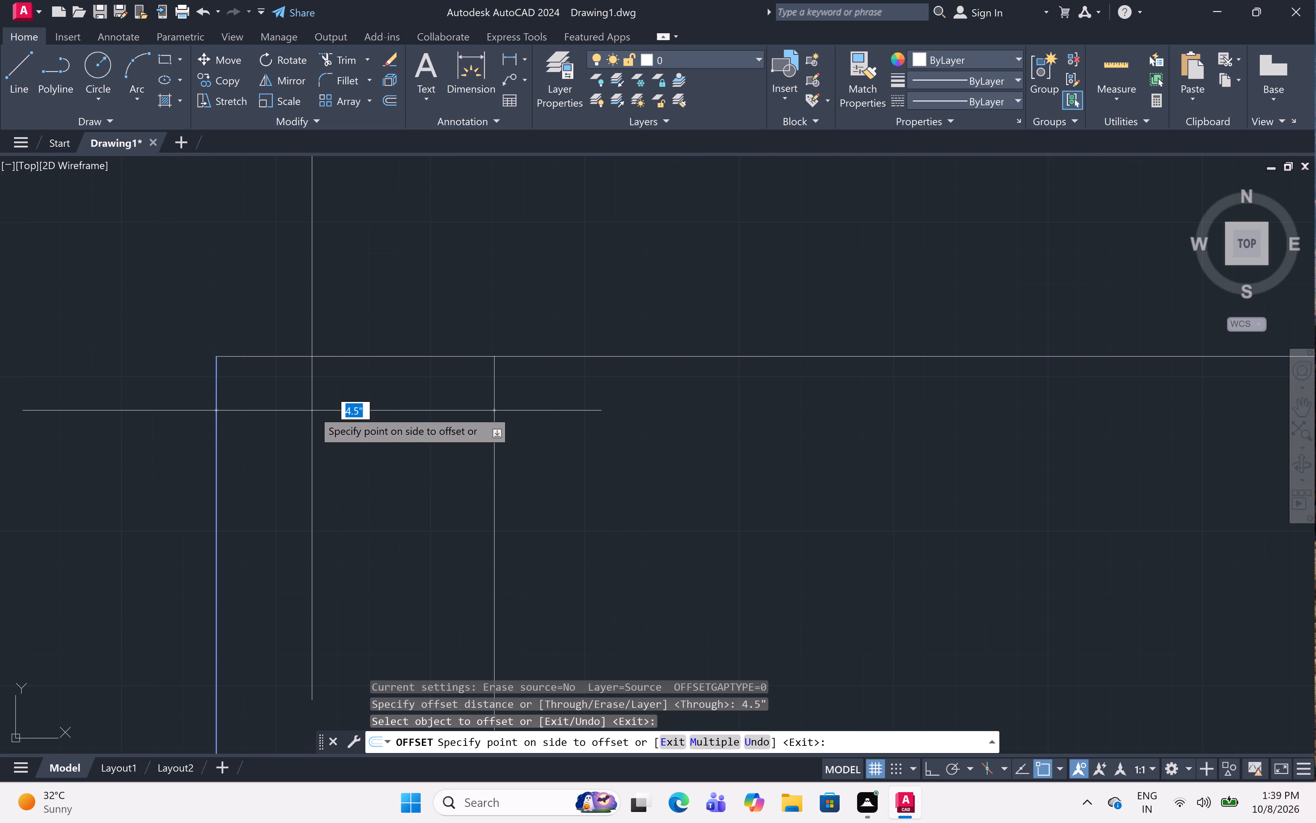
left_click(315, 411)
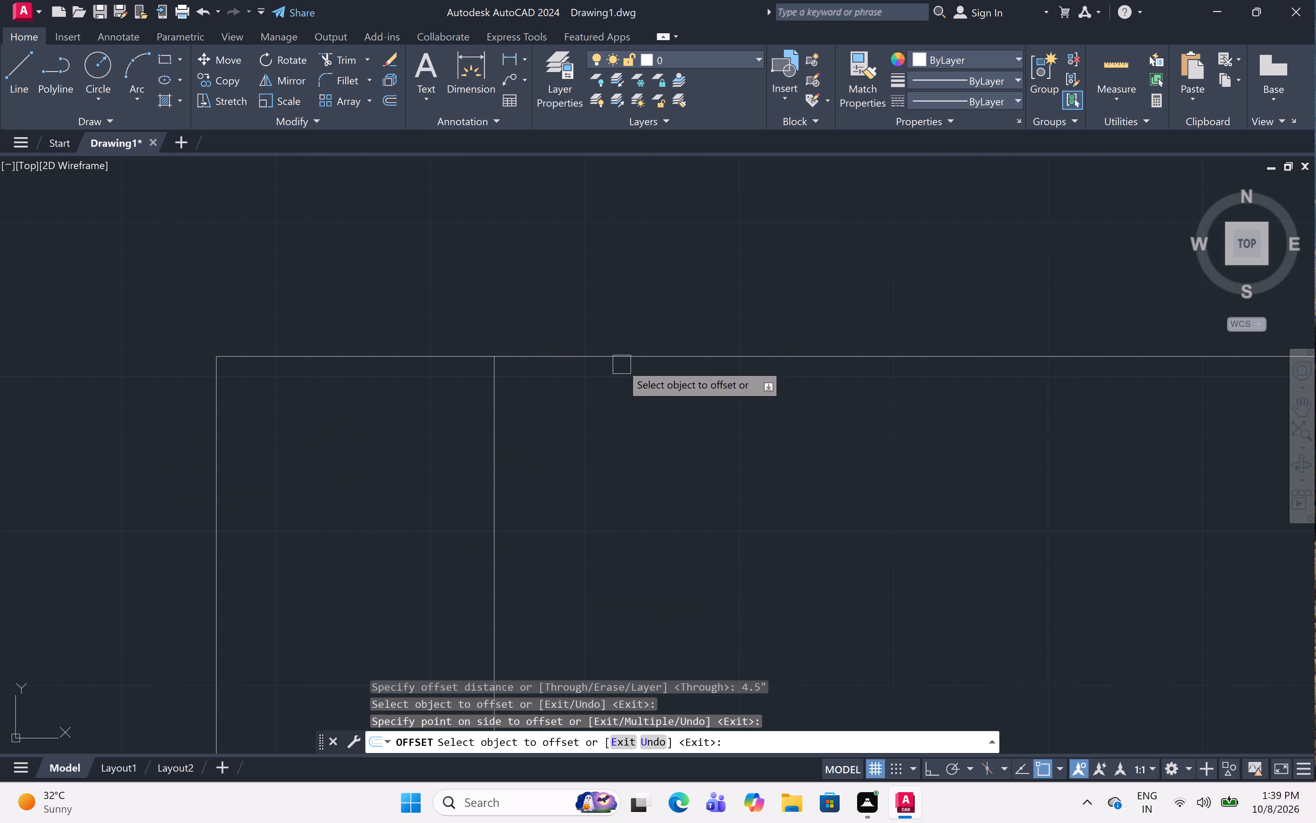
left_click(622, 360)
left_click(617, 455)
scroll(543, 357, "down", 8)
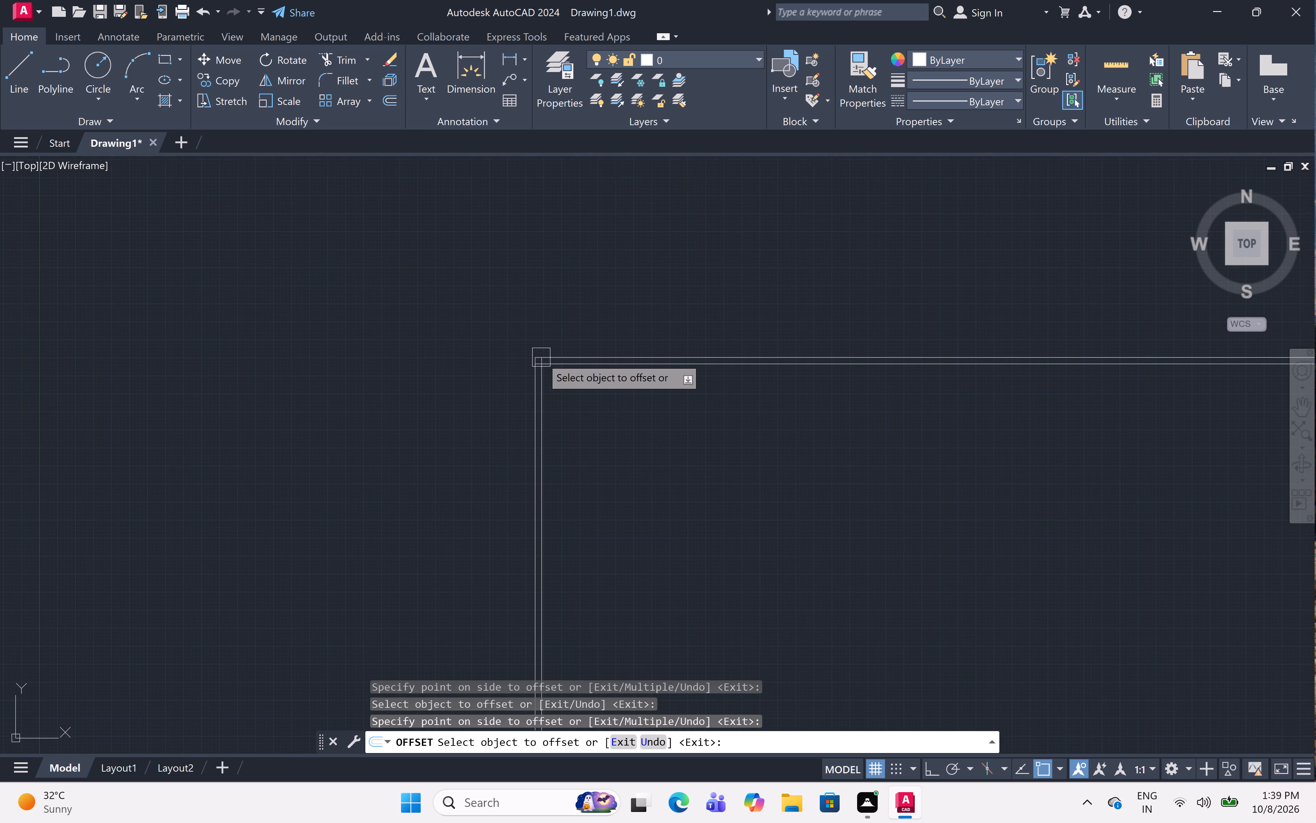
scroll(573, 367, "up", 3)
scroll(595, 409, "up", 1)
middle_click_drag(596, 409, 587, 409)
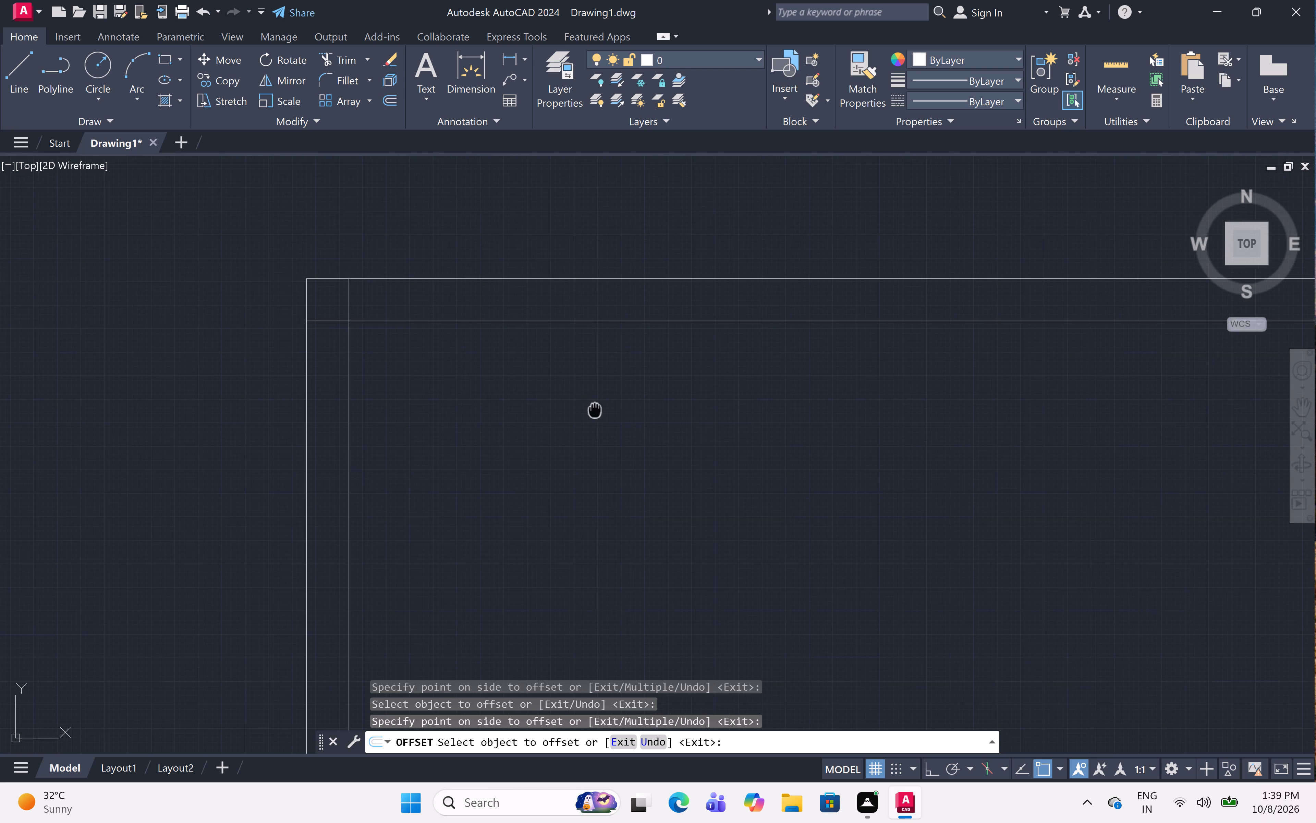
middle_click_drag(587, 409, 474, 422)
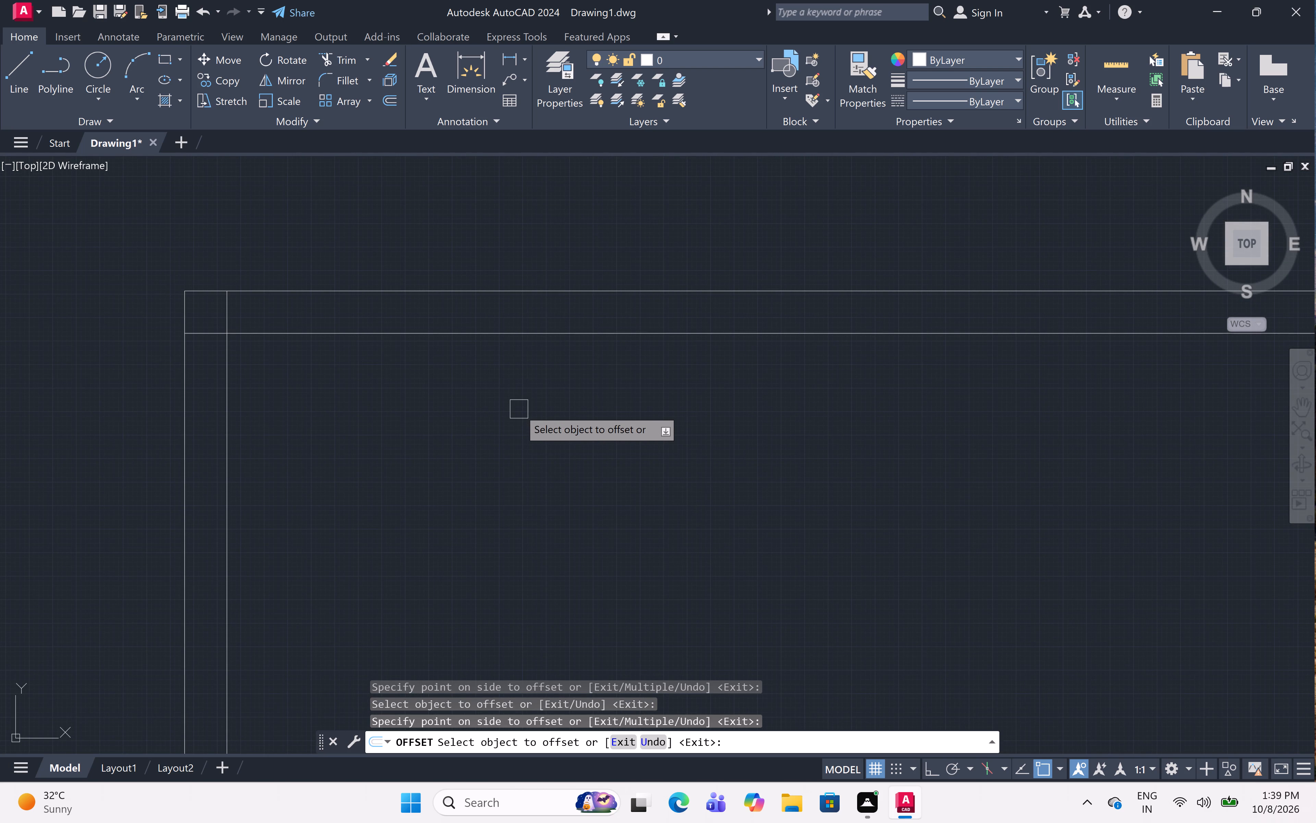
key("Escape")
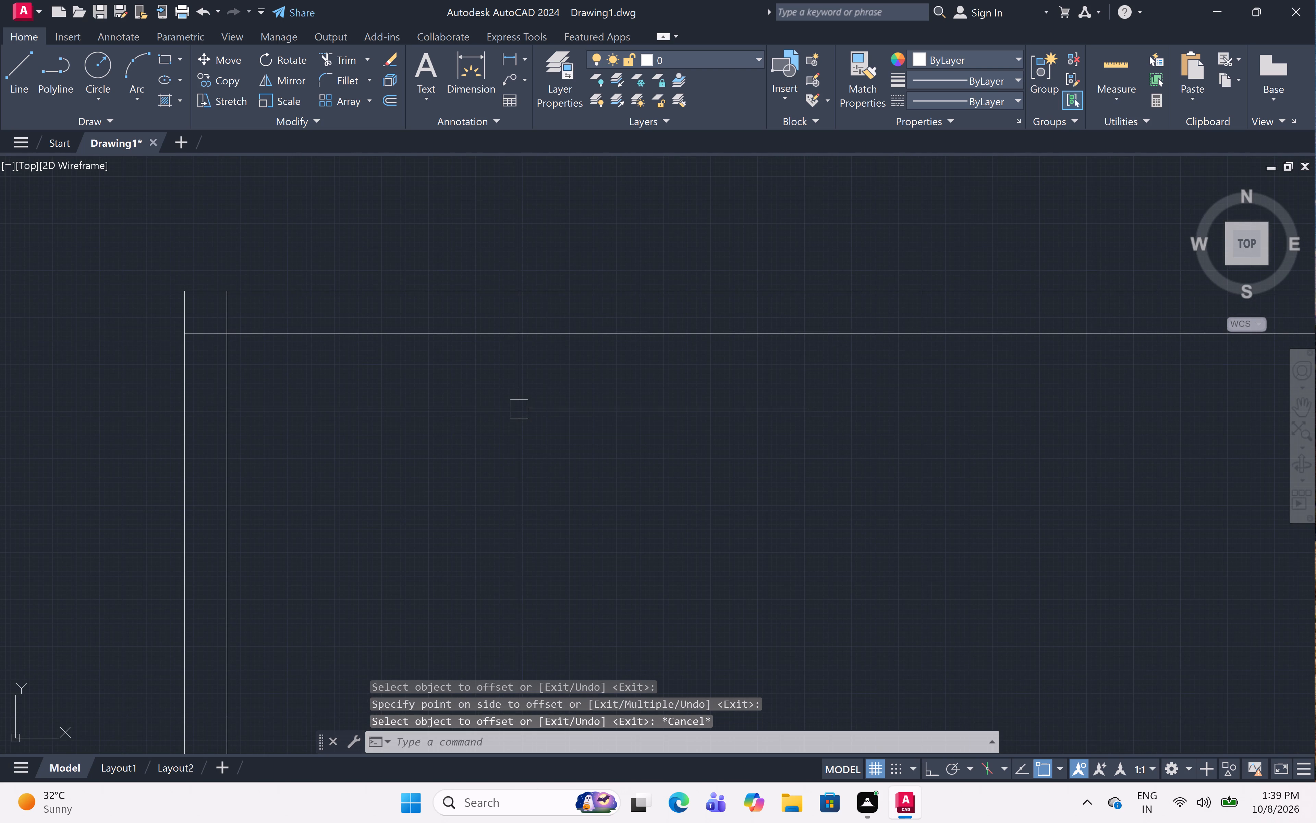
Offset the inner line of the west vertical pair 11'6" to the east.
type("off")
key("space")
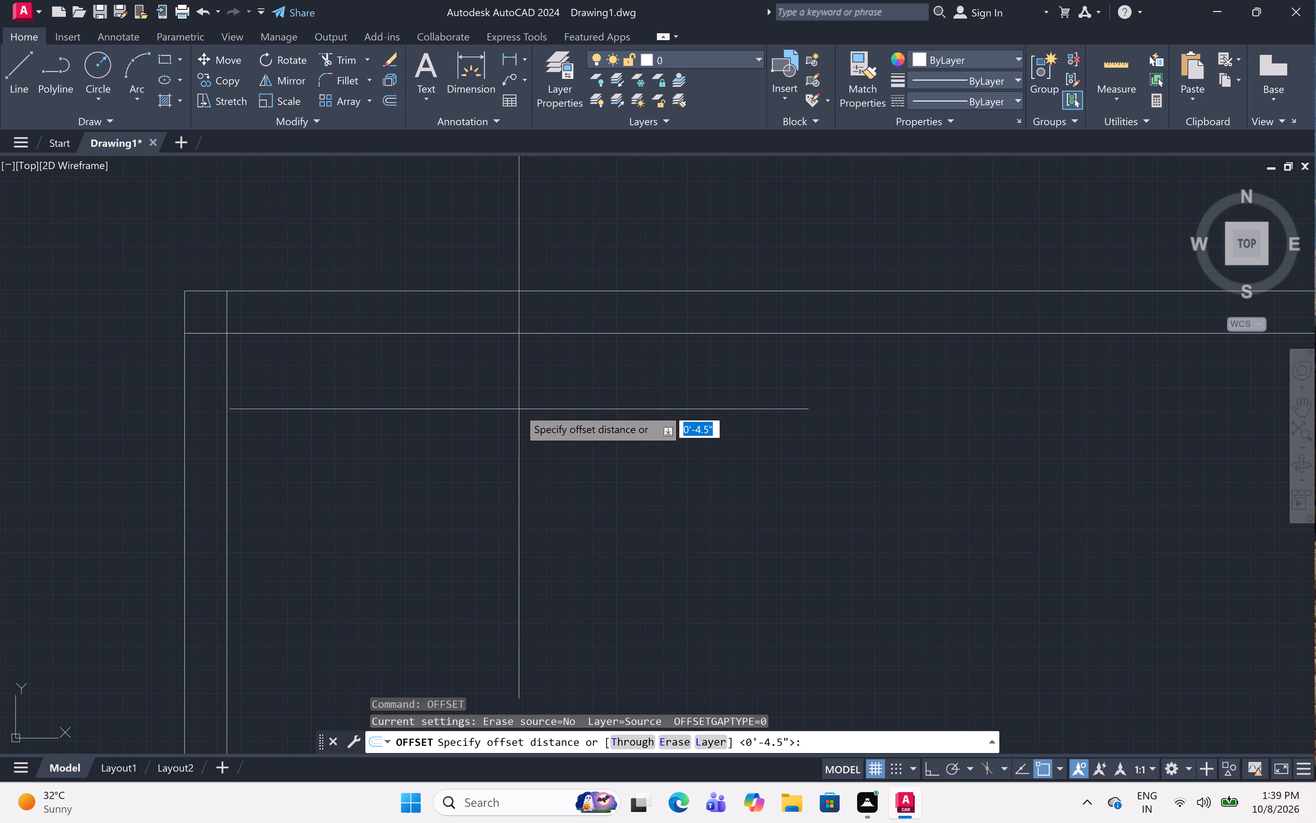
scroll(297, 380, "down", 2)
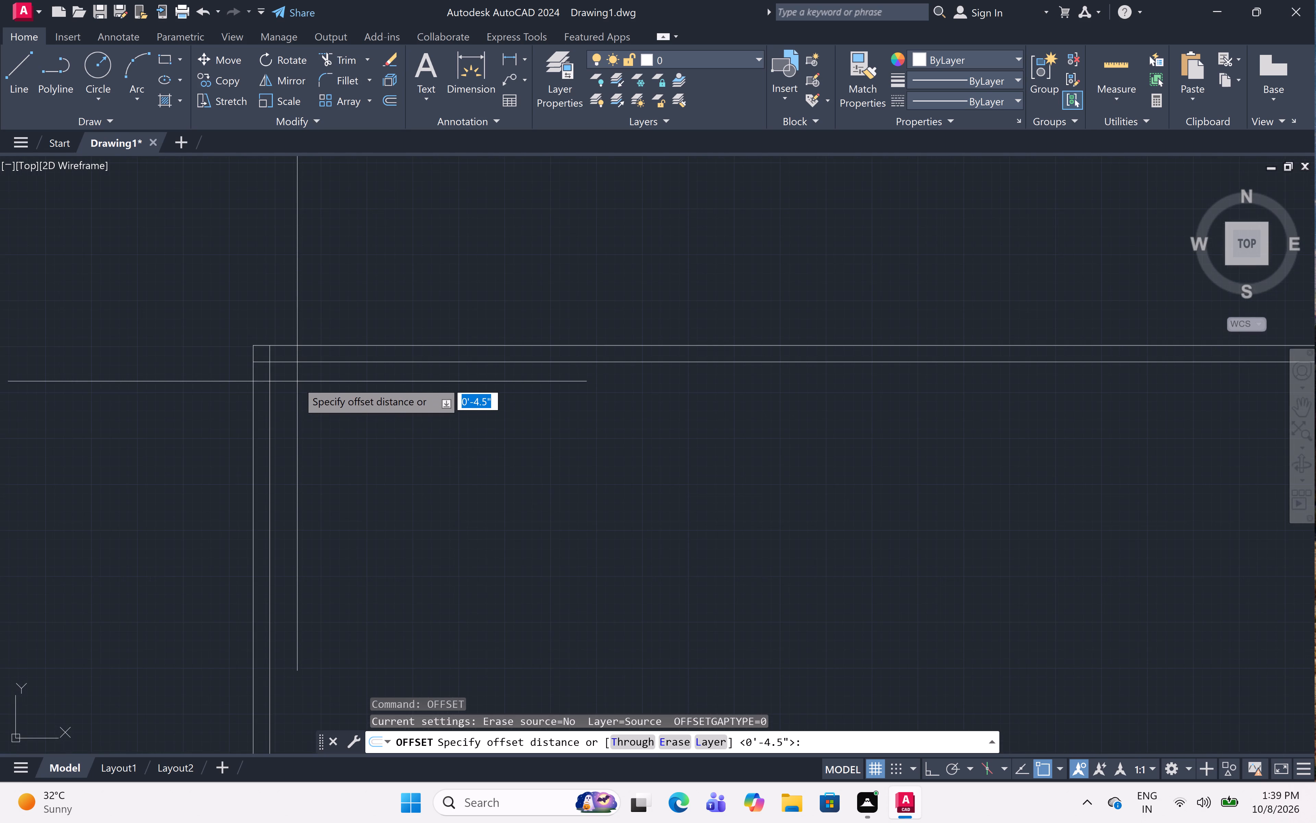
scroll(297, 381, "up", 3)
middle_click_drag(311, 398, 321, 436)
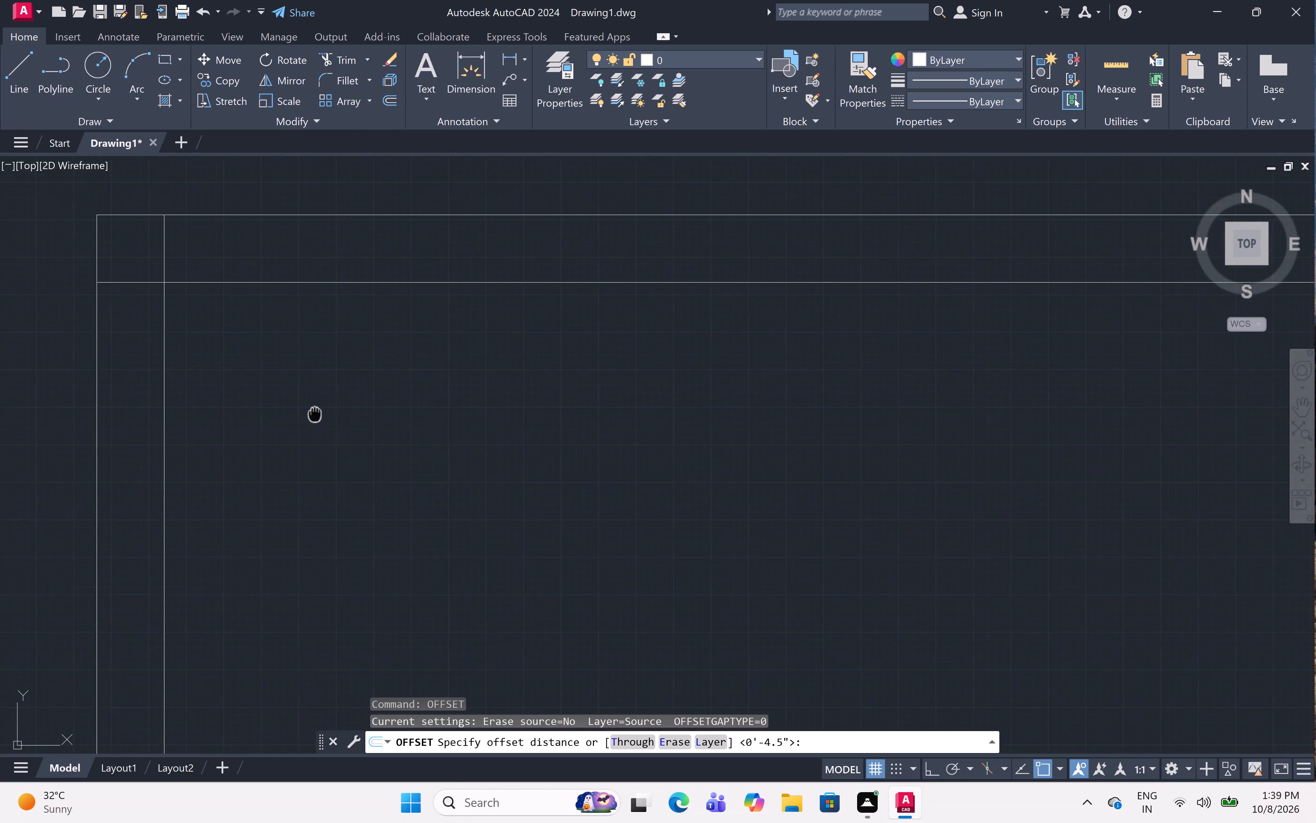
middle_click_drag(321, 436, 321, 437)
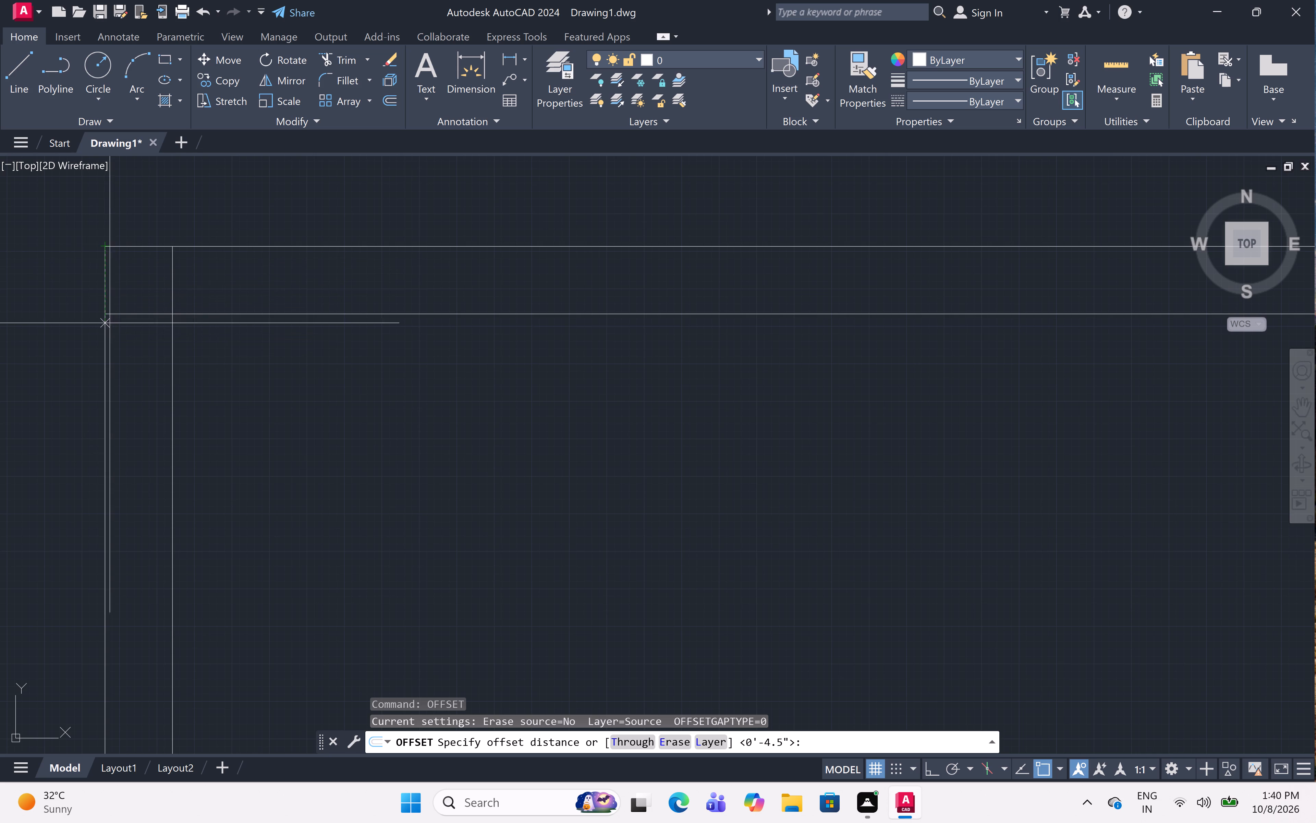
scroll(65, 268, "up", 1)
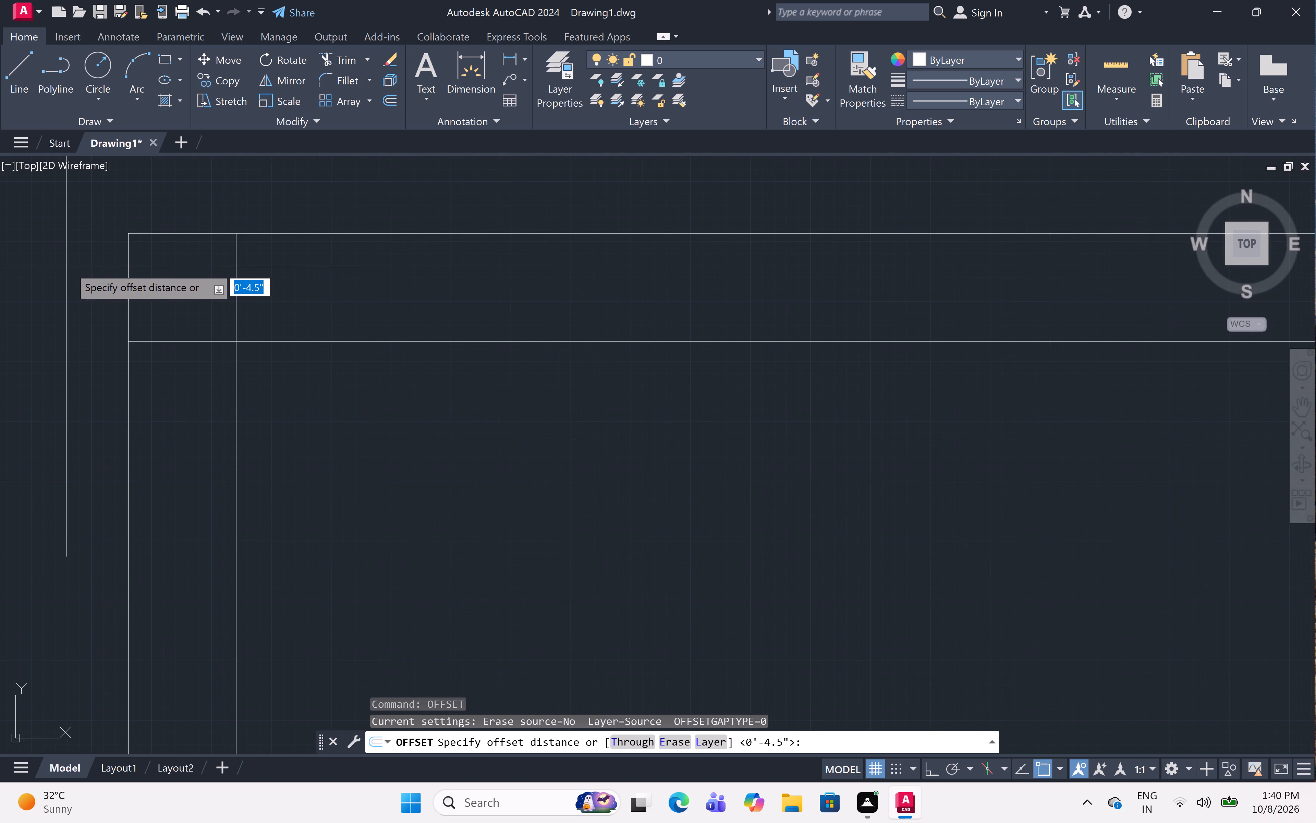
scroll(97, 260, "down", 1)
middle_click_drag(95, 352, 94, 353)
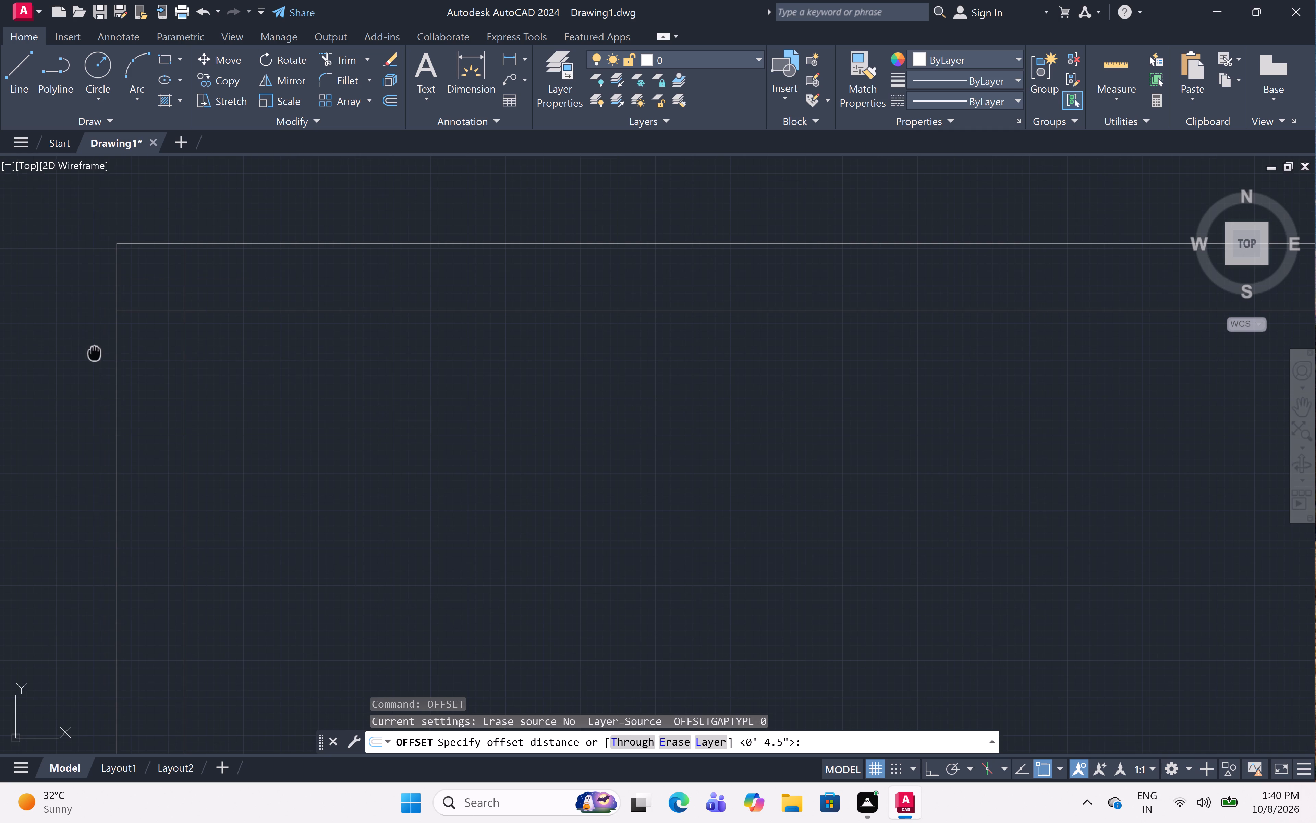
middle_click_drag(94, 353, 217, 362)
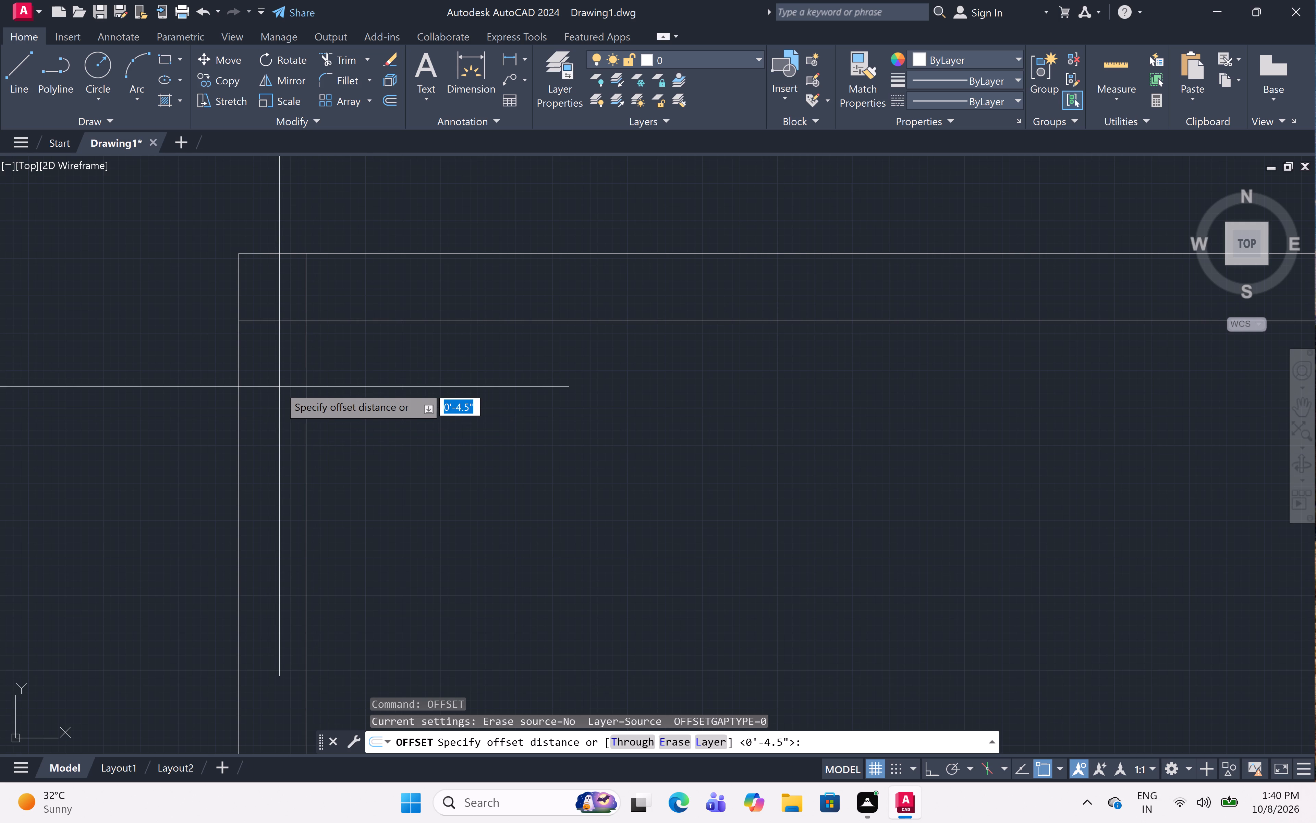
scroll(198, 332, "down", 1)
middle_click_drag(247, 359, 246, 421)
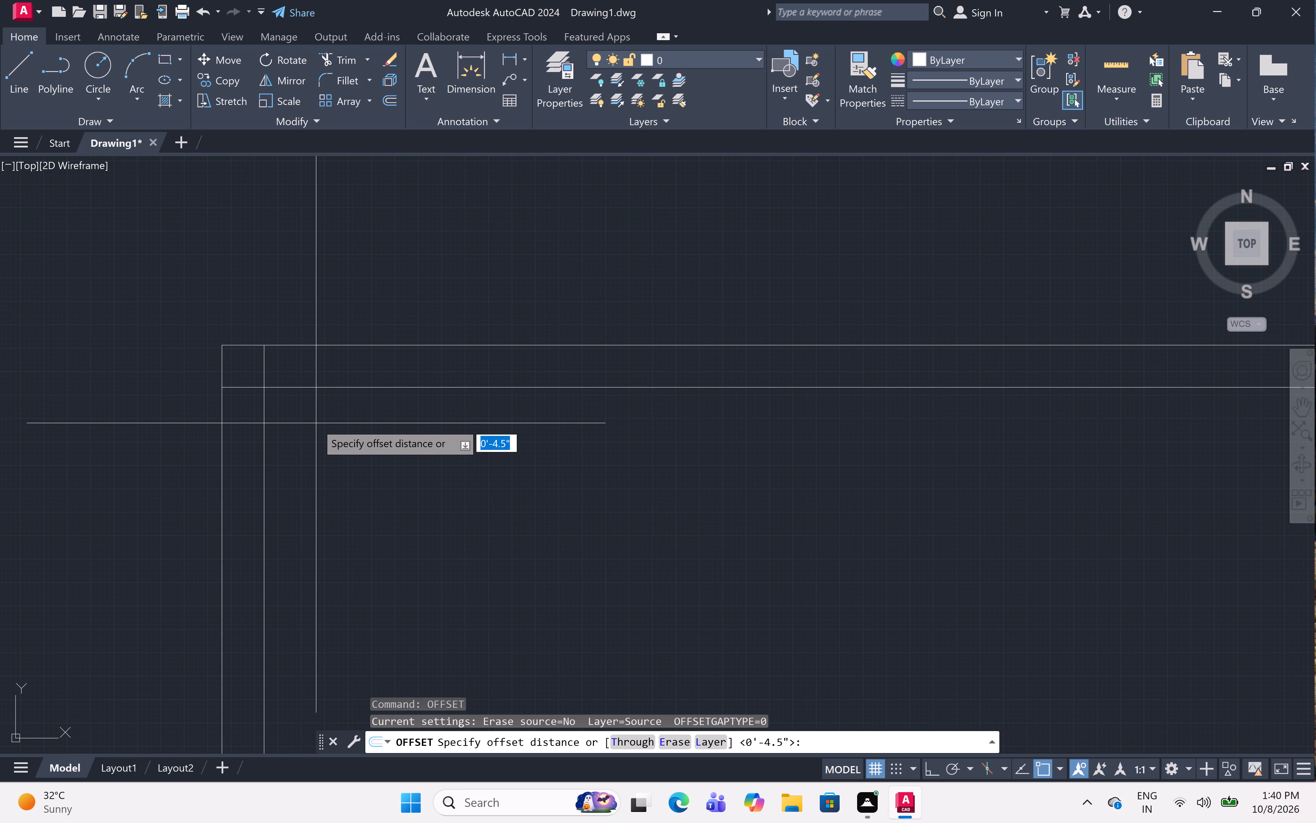
scroll(463, 466, "down", 2)
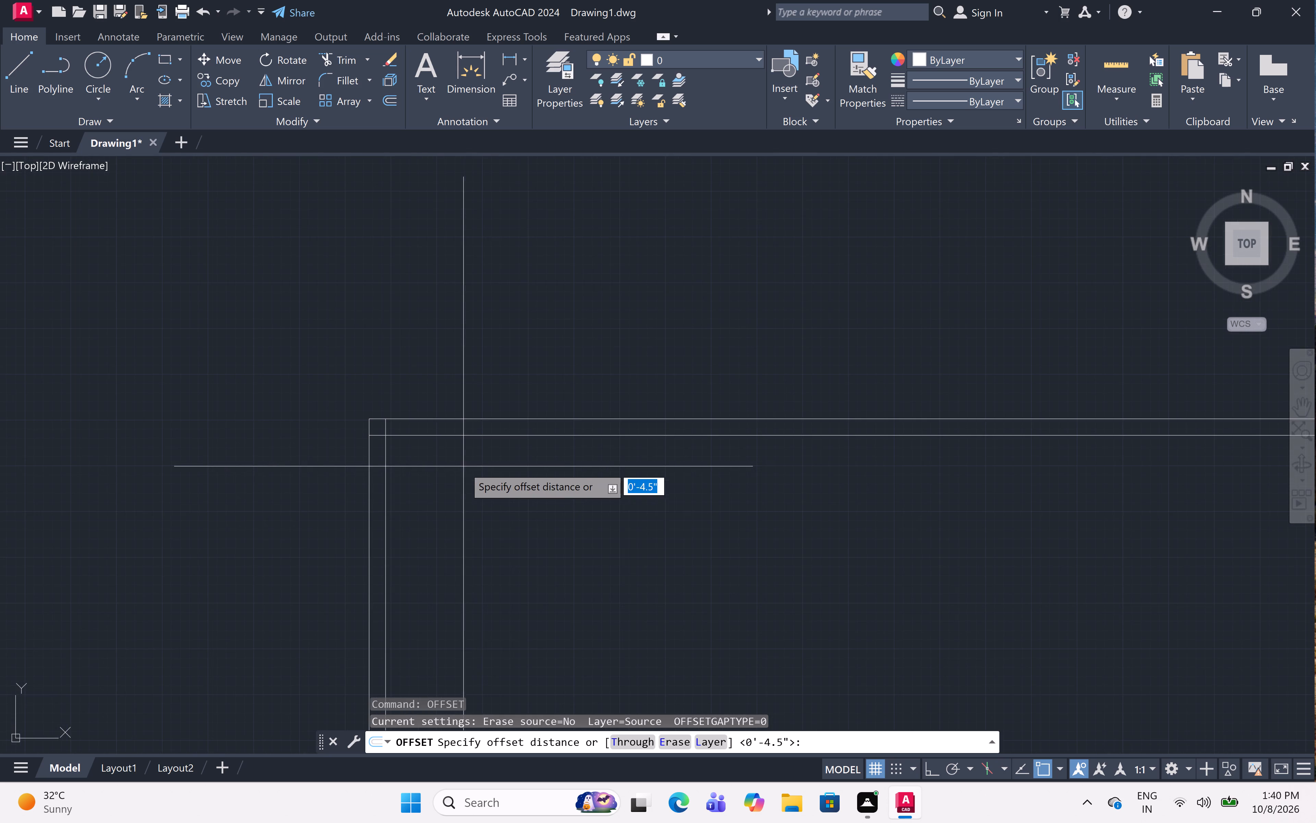
middle_click_drag(463, 478, 409, 408)
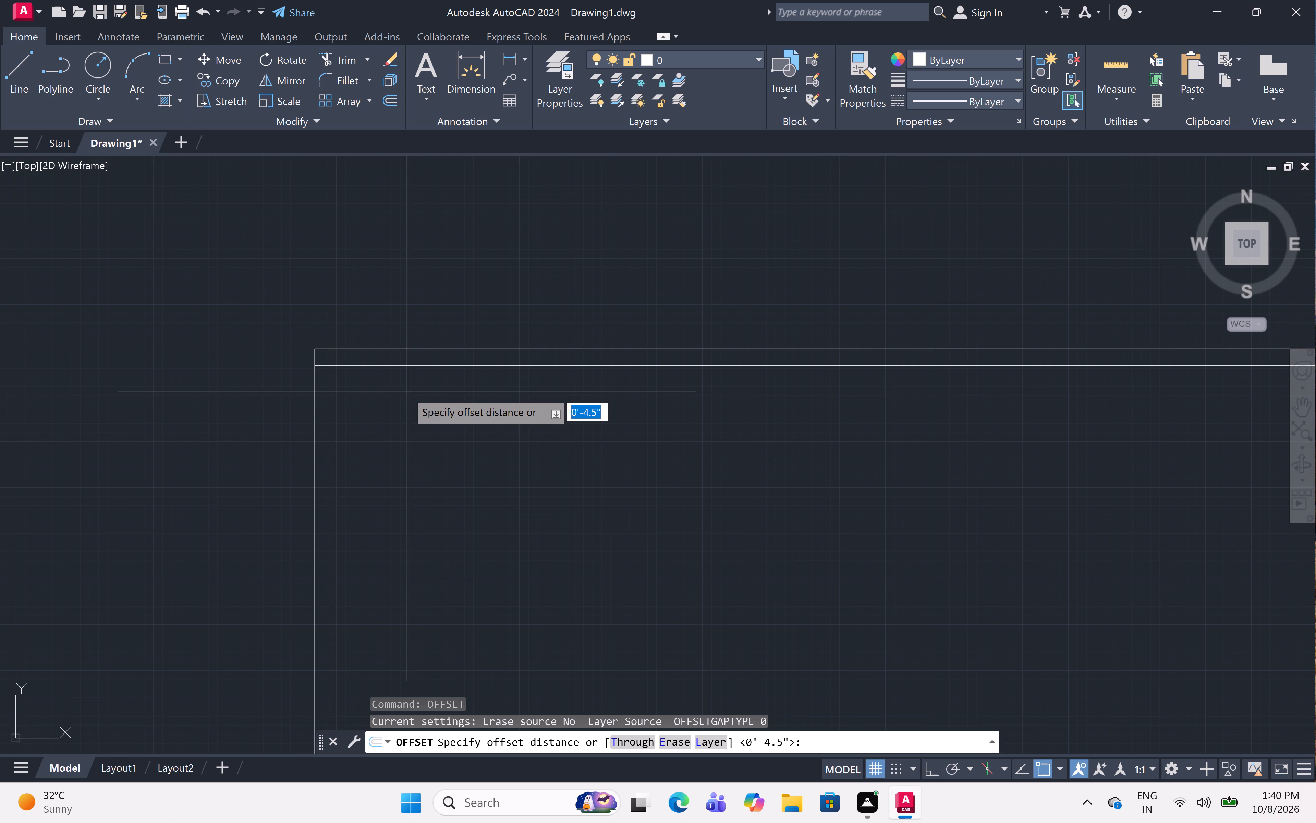
type("11")
key("apostrophe")
key("6")
type("\"")
key("space")
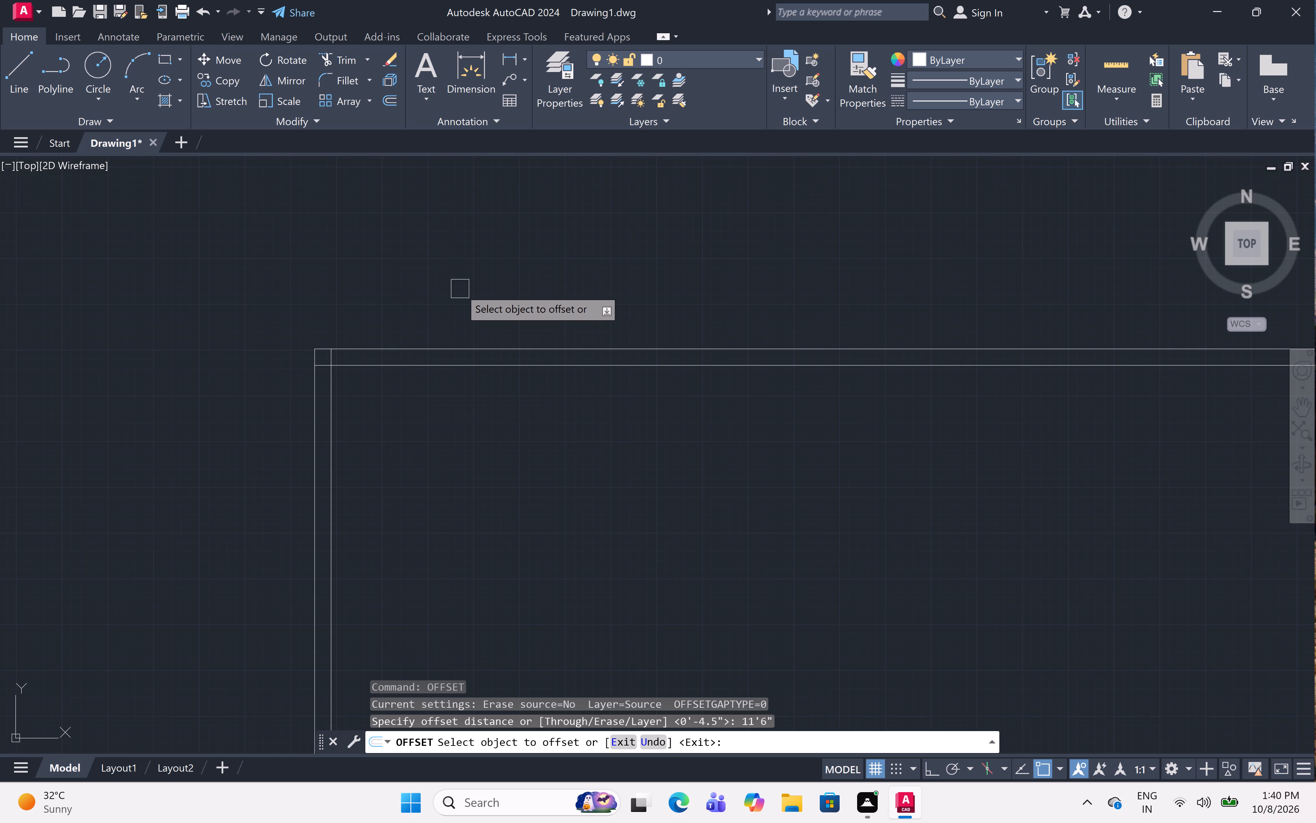
left_click(326, 415)
left_click(614, 426)
scroll(585, 385, "down", 2)
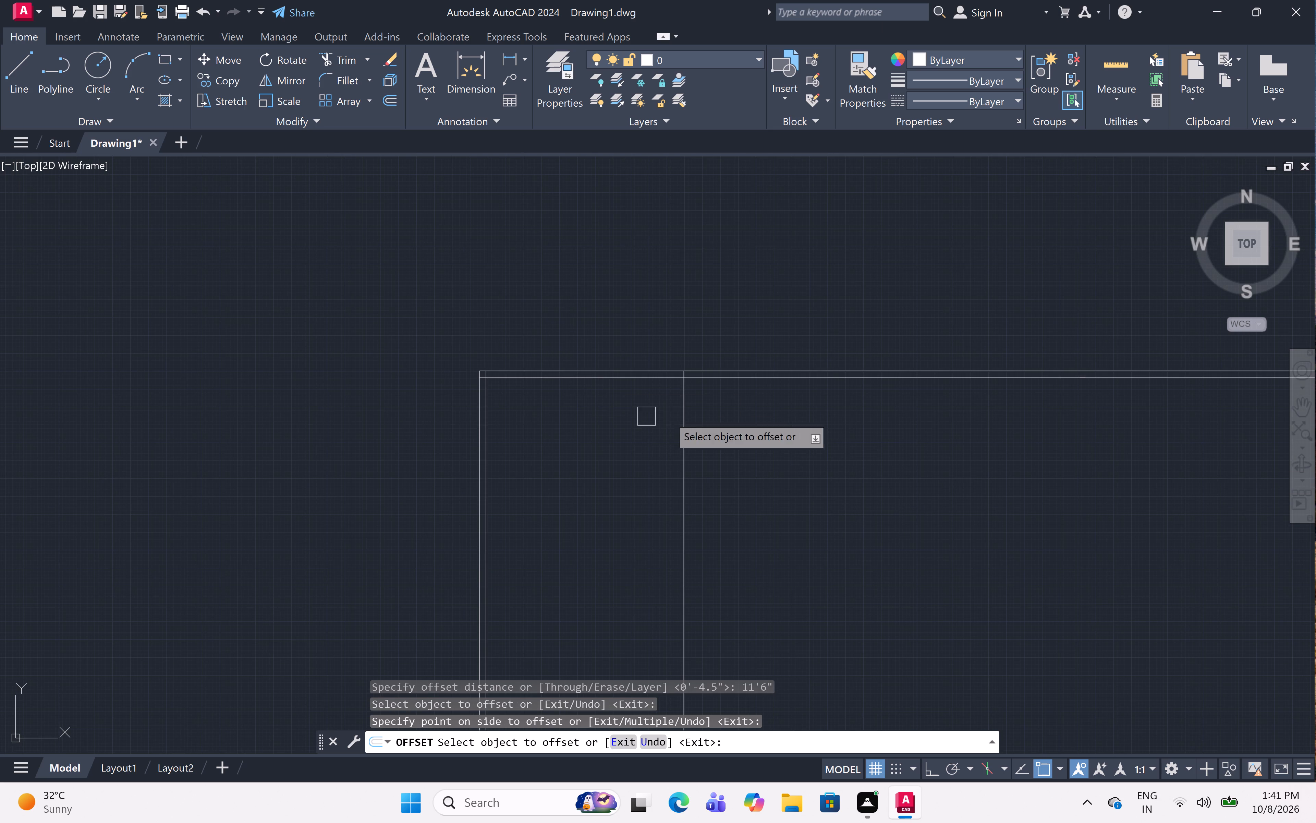
middle_click_drag(818, 458, 626, 414)
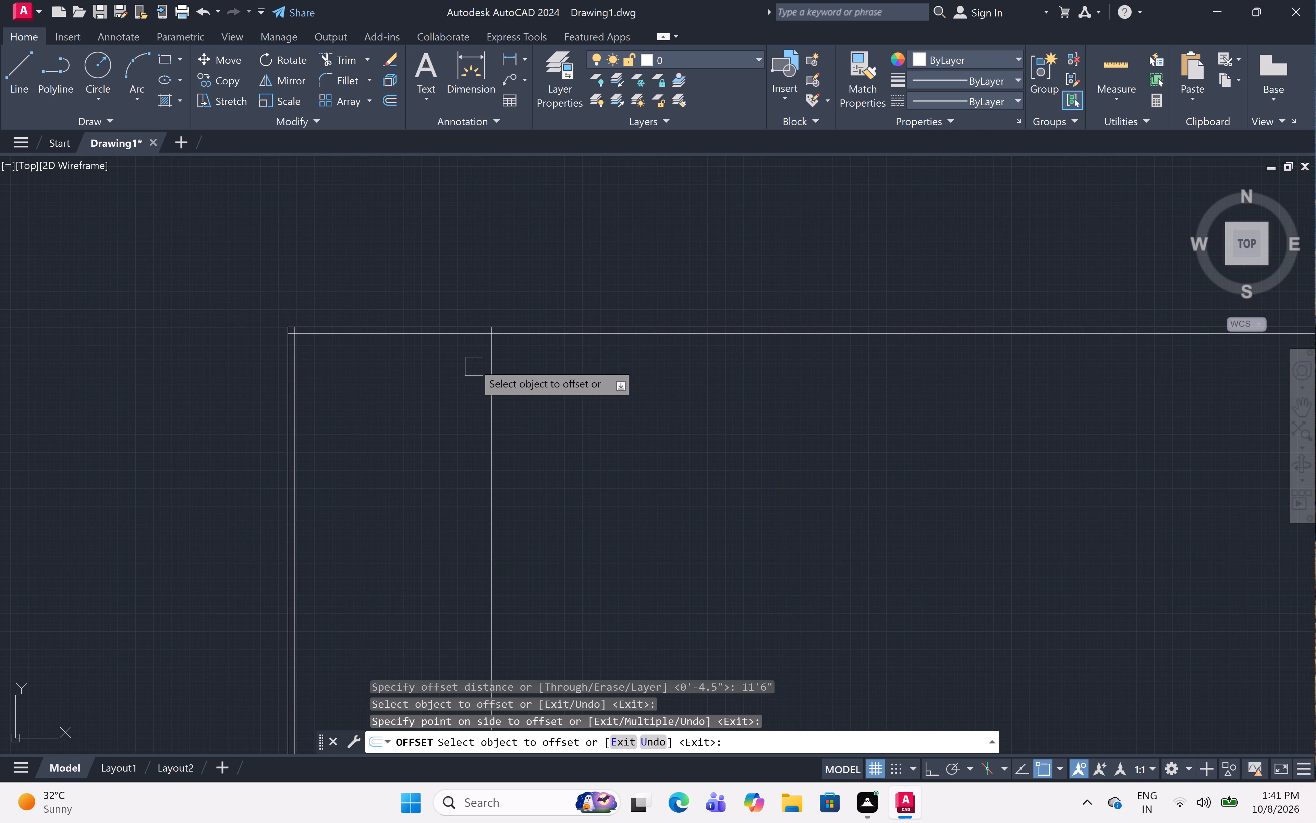
Offset the vertical line 11'6" inside the west wall by 4.5" to the east.
middle_click_drag(530, 385, 510, 363)
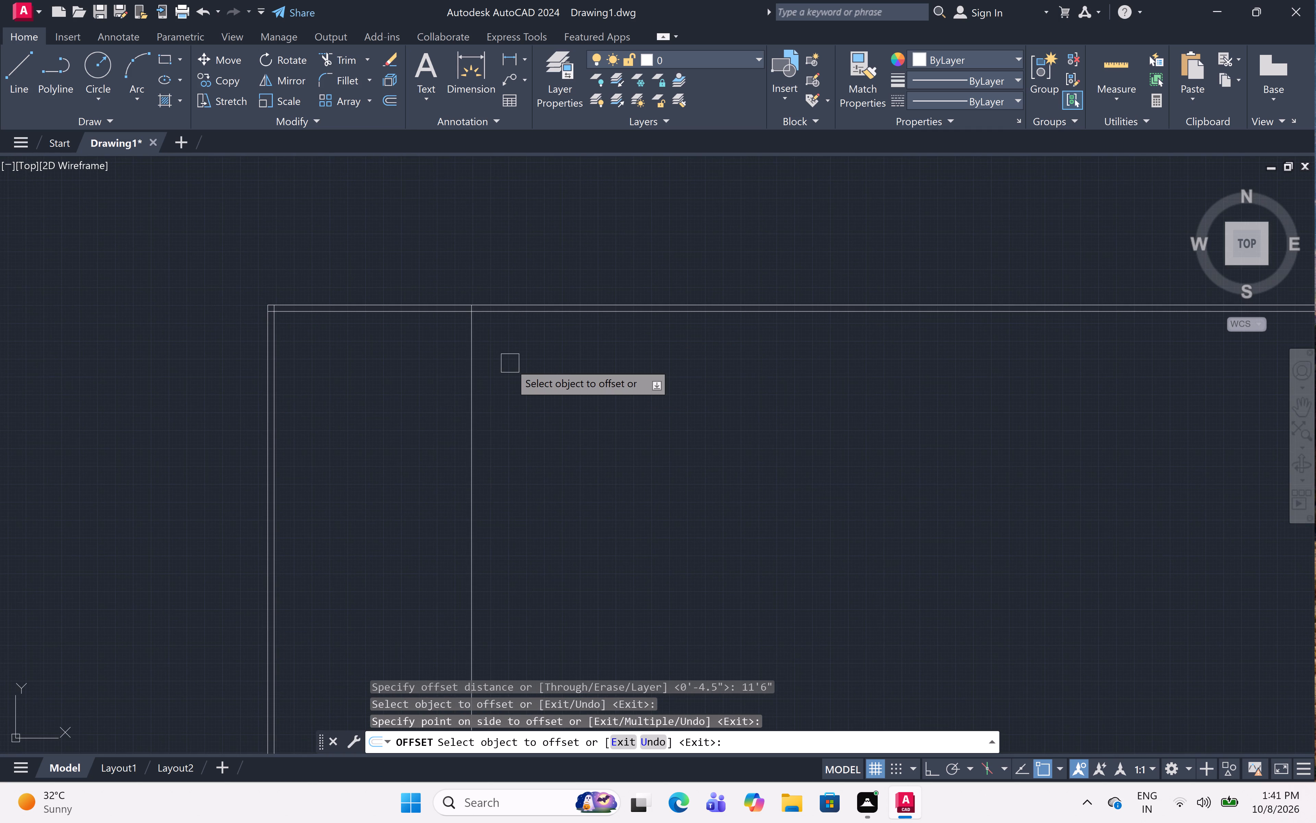
scroll(510, 363, "up", 1)
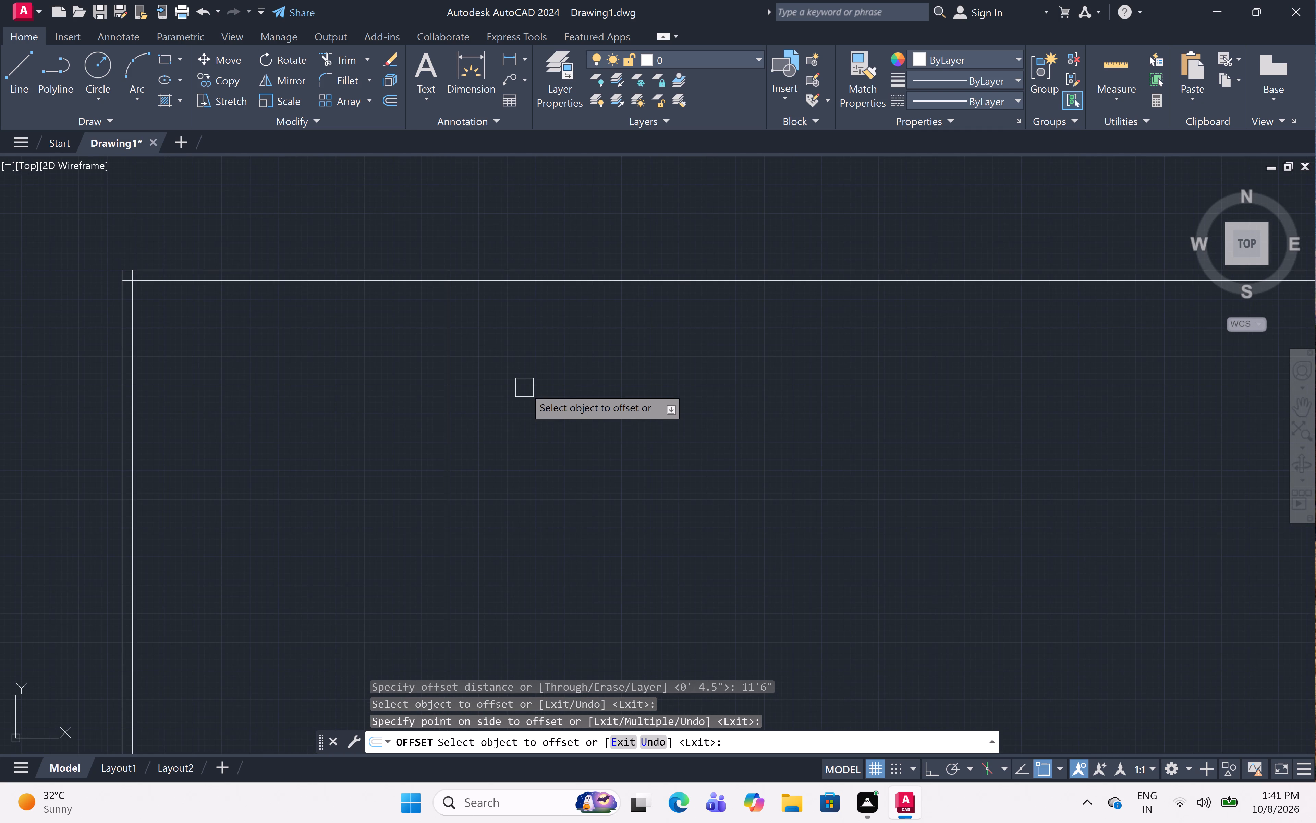
key("space")
key("space")
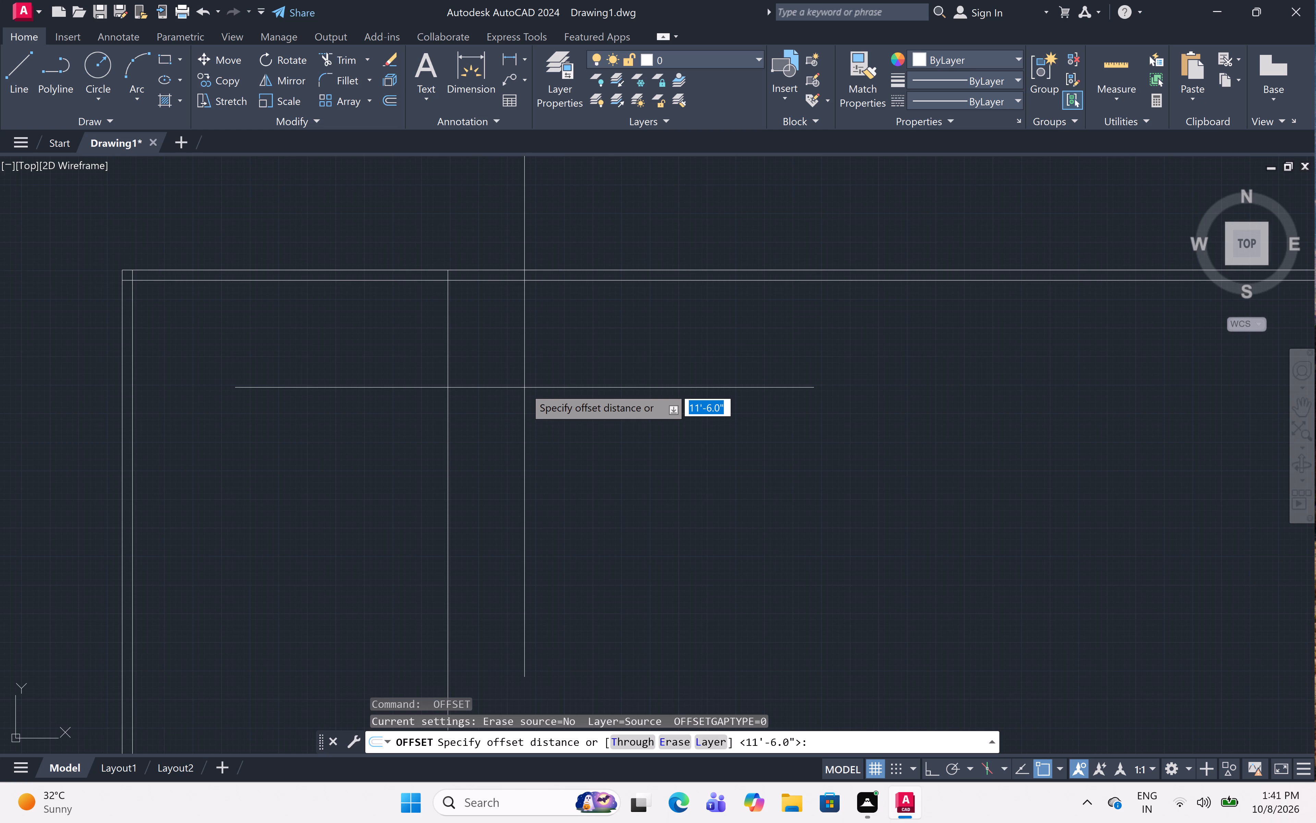
type("4.5")
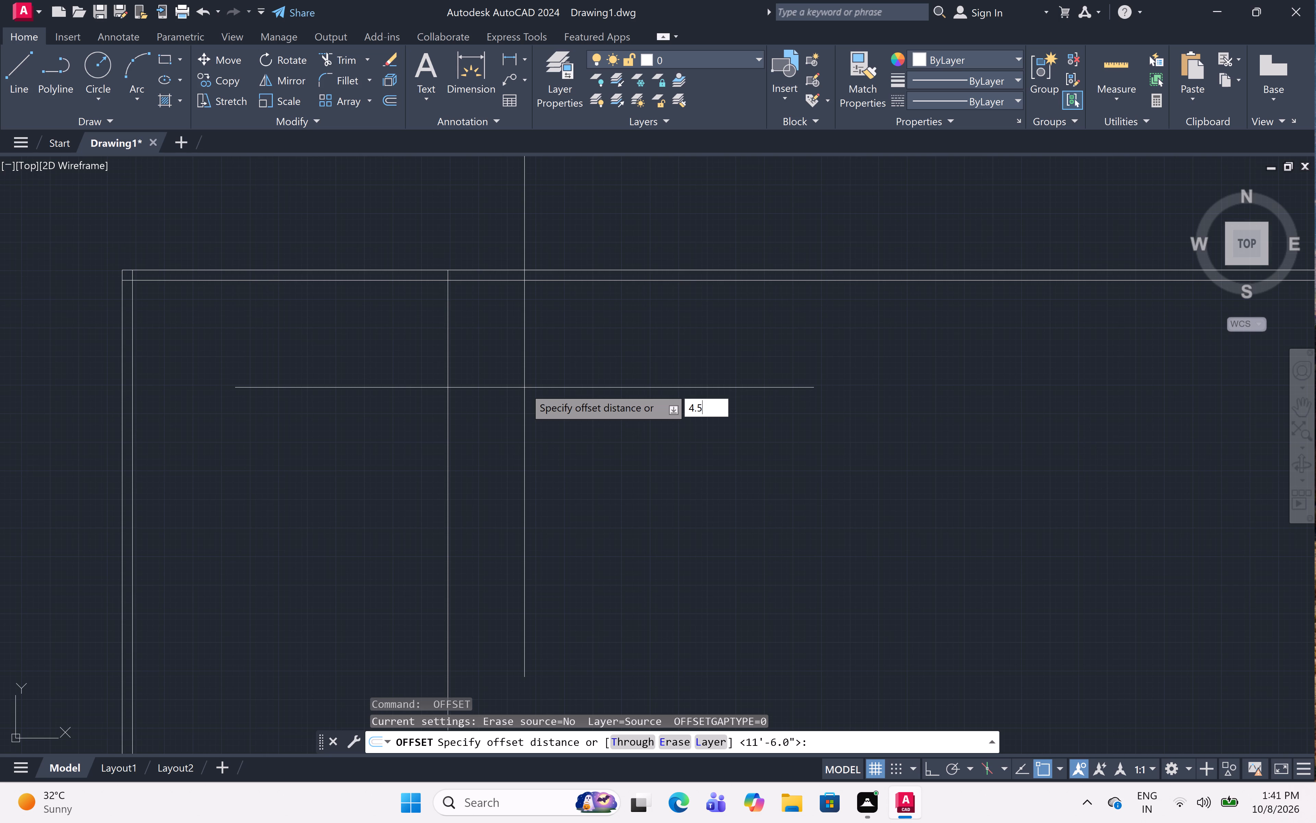
key("shift+quotedbl")
key("space")
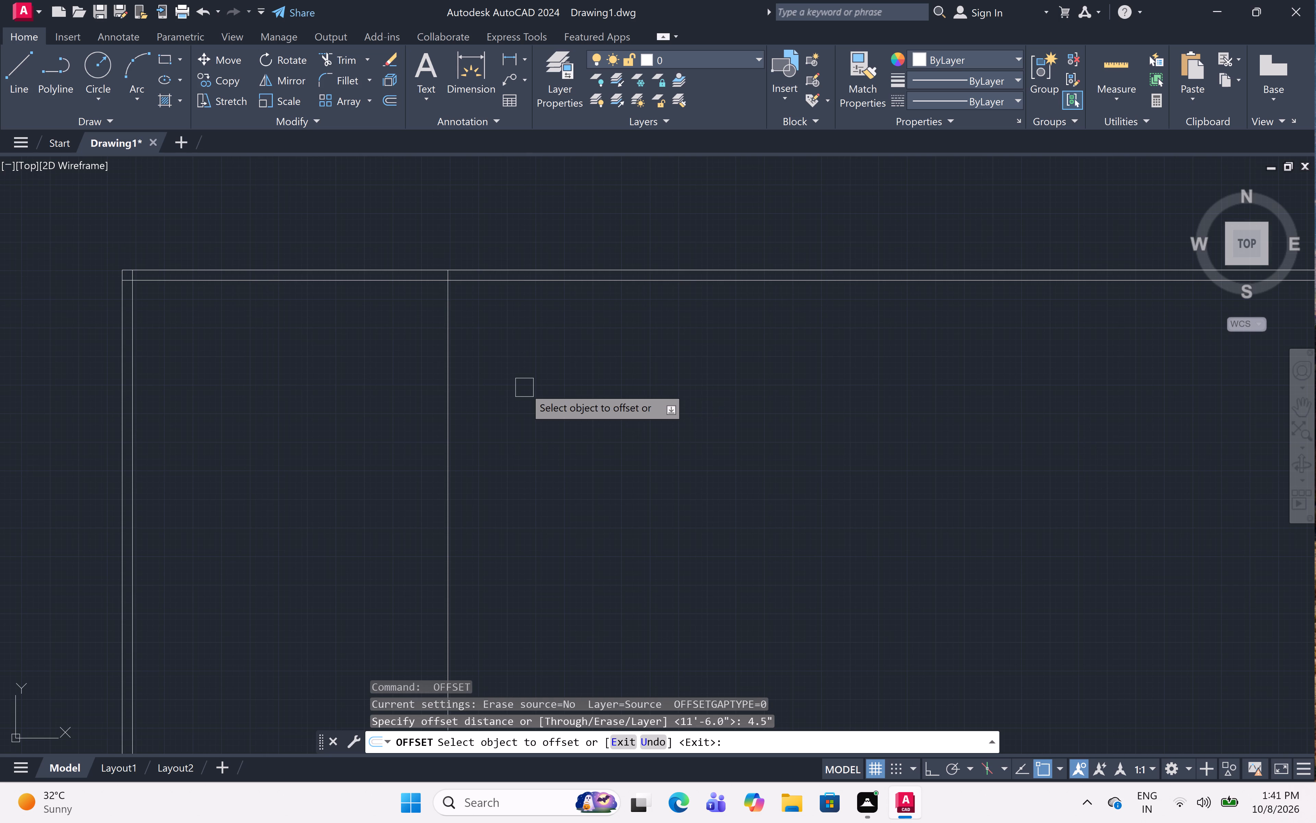
left_click(447, 335)
left_click(532, 369)
Offset the east line of the second vertical wall pair 9'4" to the east.
scroll(520, 354, "down", 1)
middle_click_drag(521, 351, 503, 373)
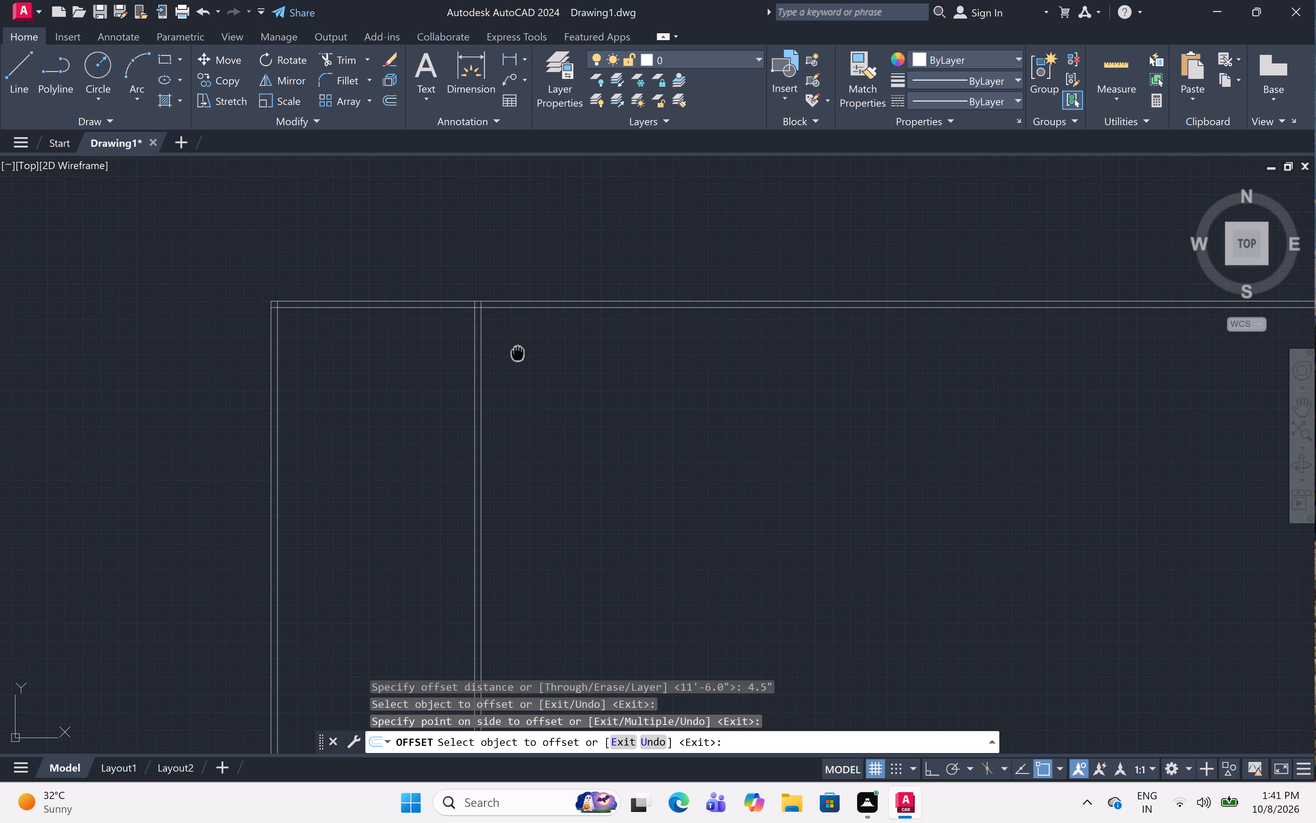
middle_click_drag(503, 373, 499, 380)
middle_click_drag(548, 355, 460, 348)
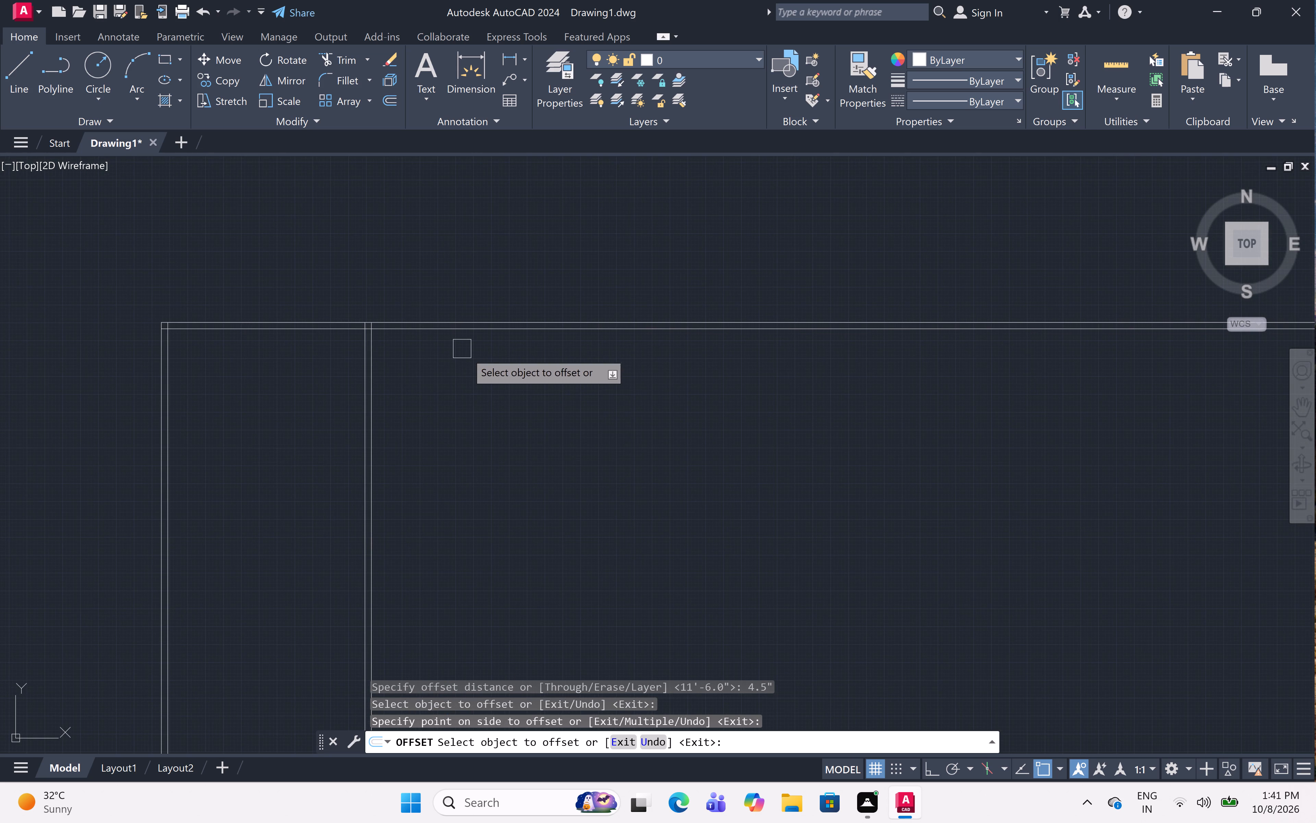
scroll(394, 392, "up", 1)
middle_click_drag(394, 391, 441, 362)
middle_click(446, 358)
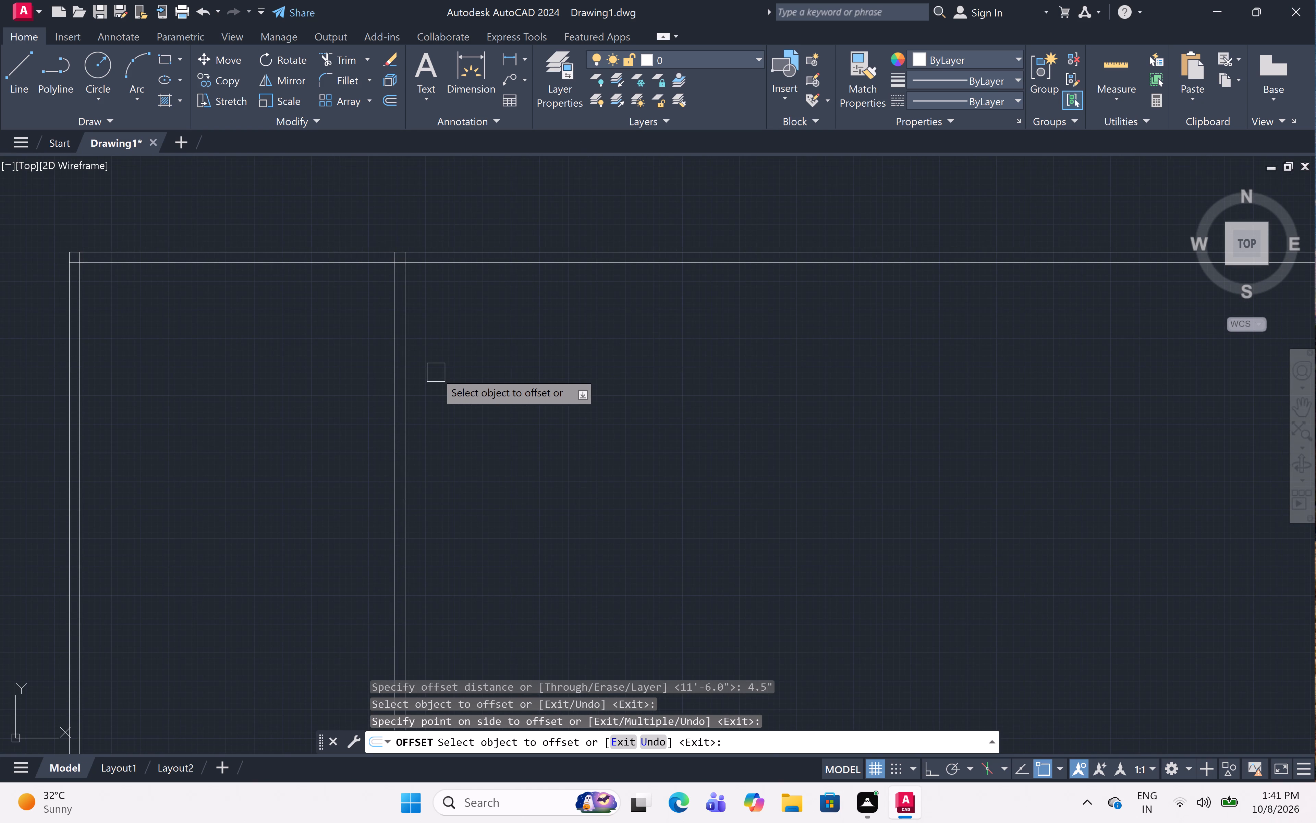
key("space")
key("space")
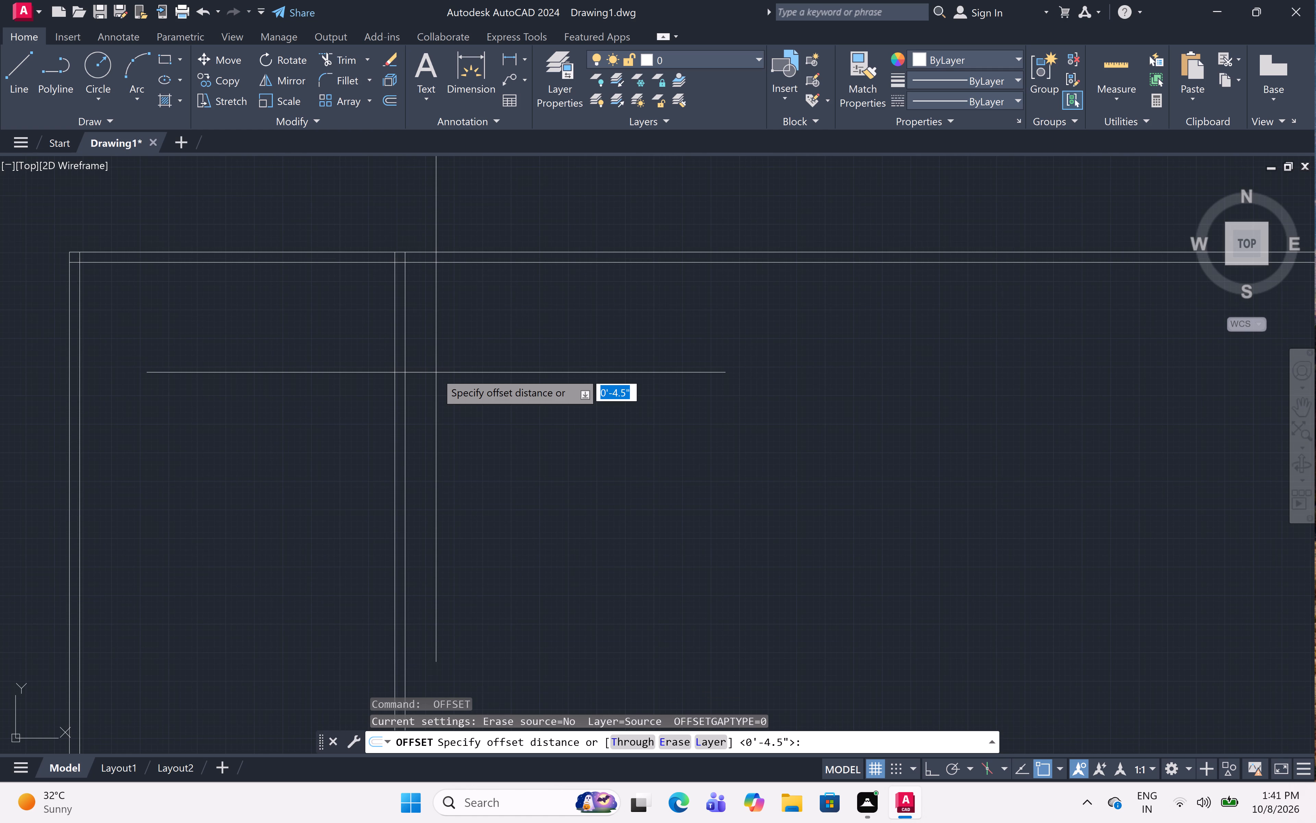
type("9'4")
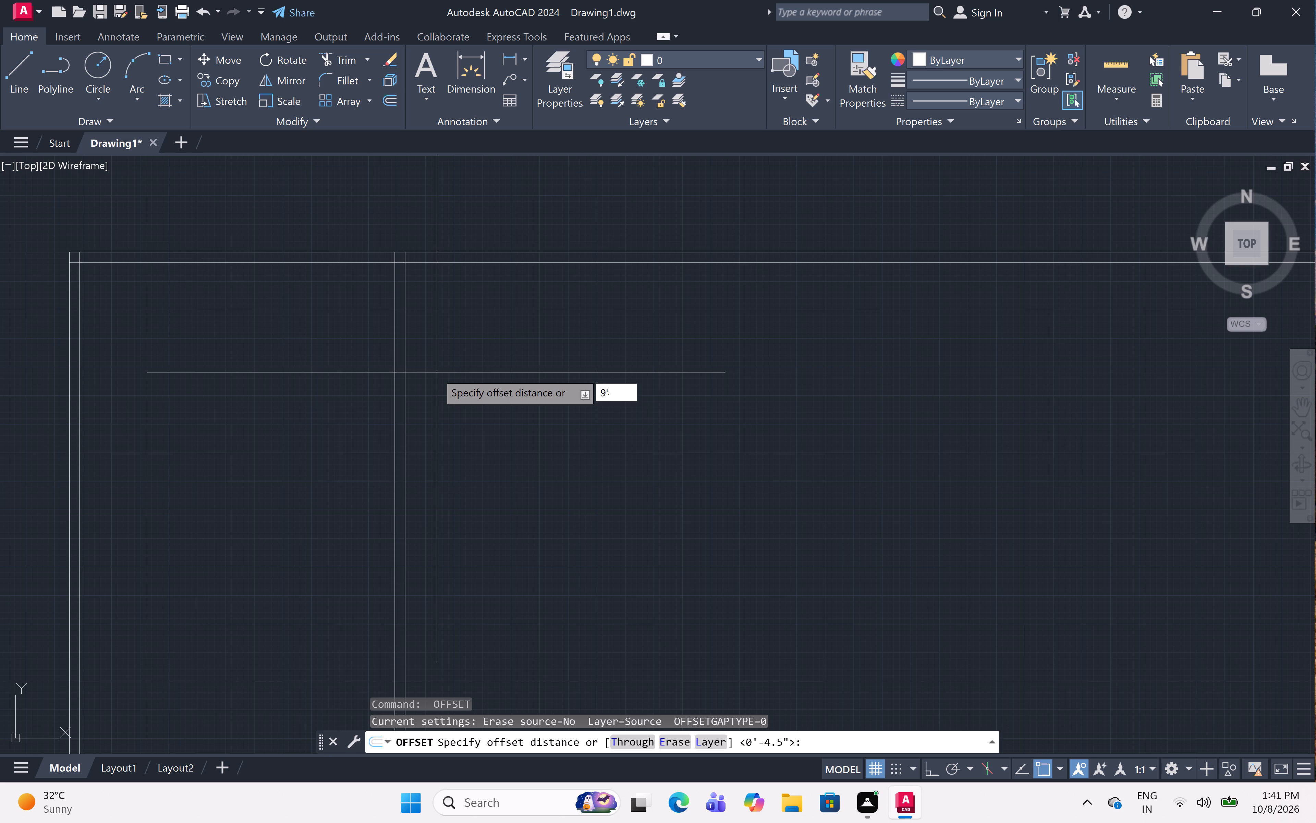
key("shift+quotedbl")
key("space")
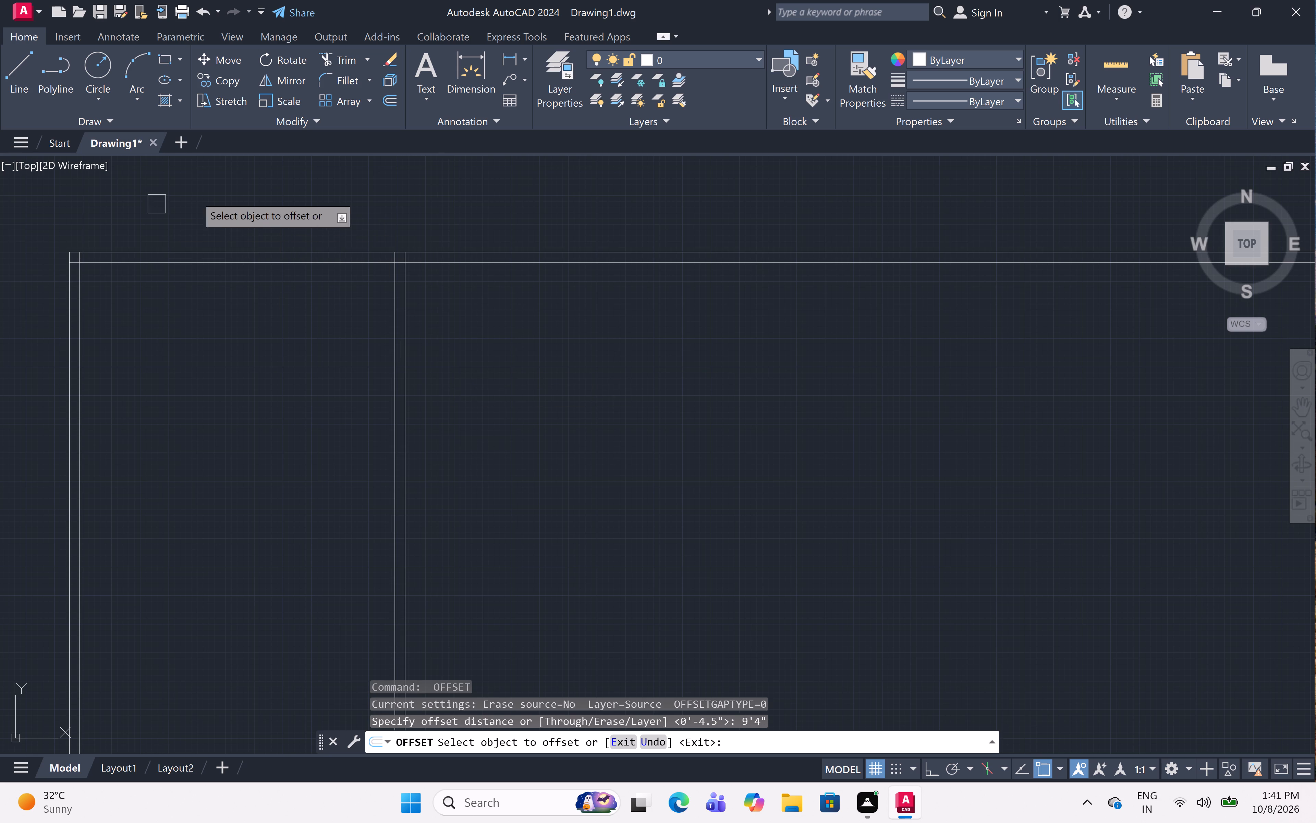
left_click(407, 321)
left_click(624, 334)
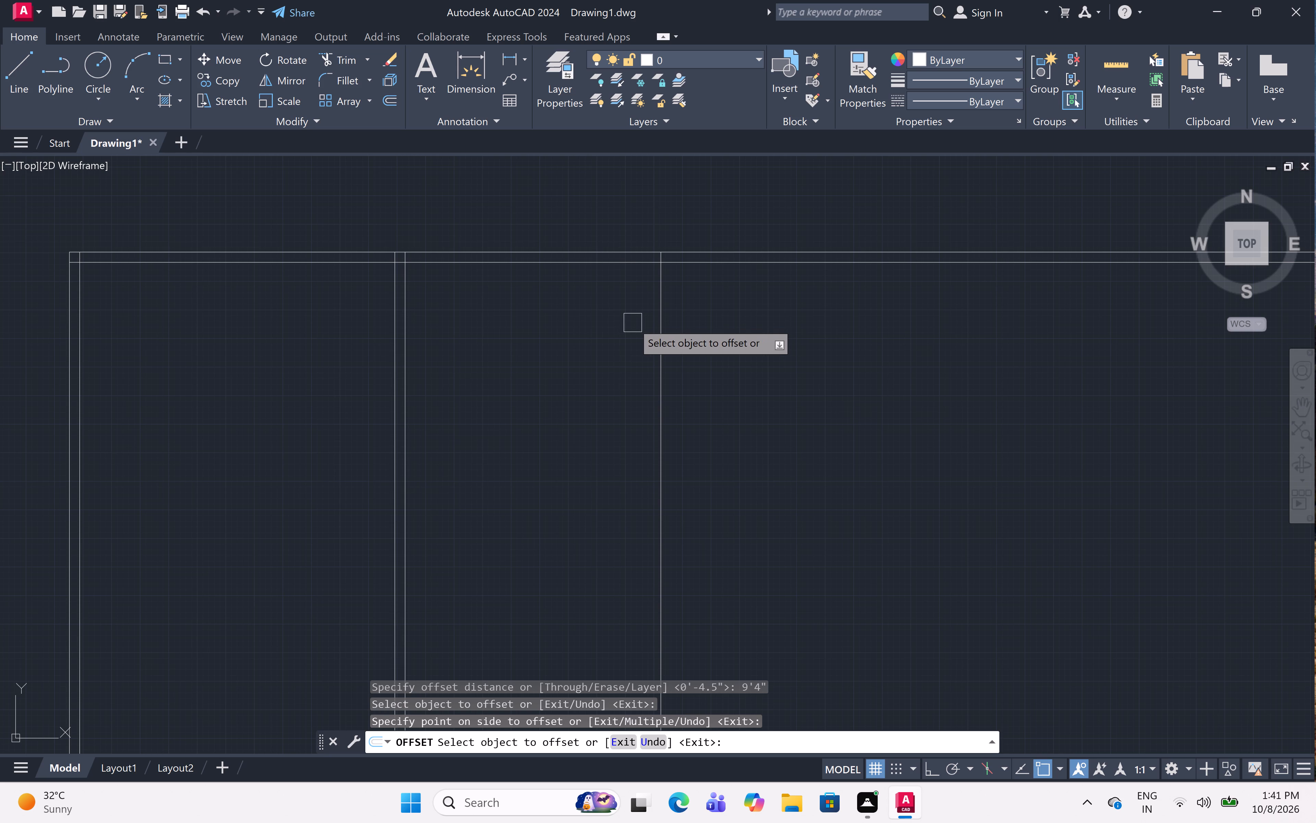
key("space")
Offset the easternmost vertical line 4.5" to the east to form the third vertical wall pair.
key("space")
type("4.5")
type("\"")
key("space")
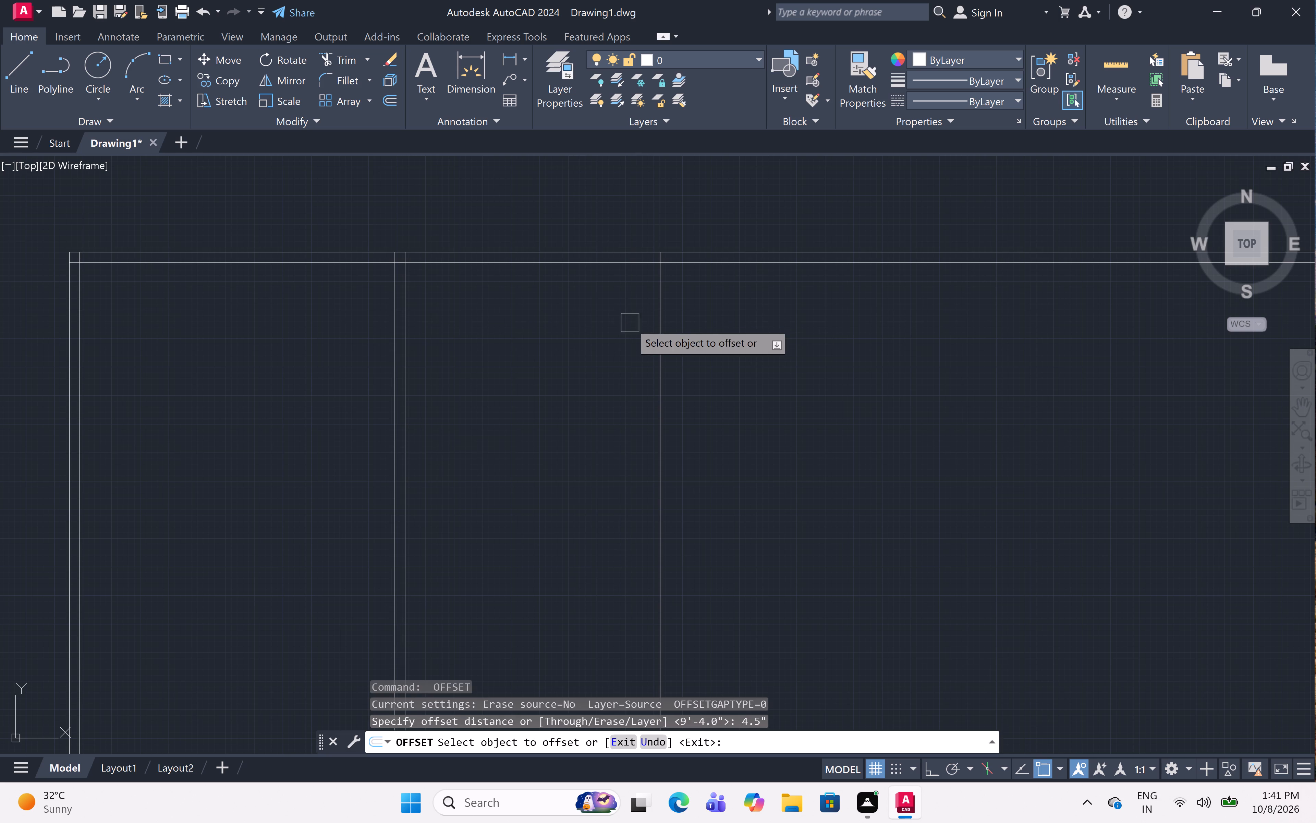
left_click(661, 335)
left_click(706, 358)
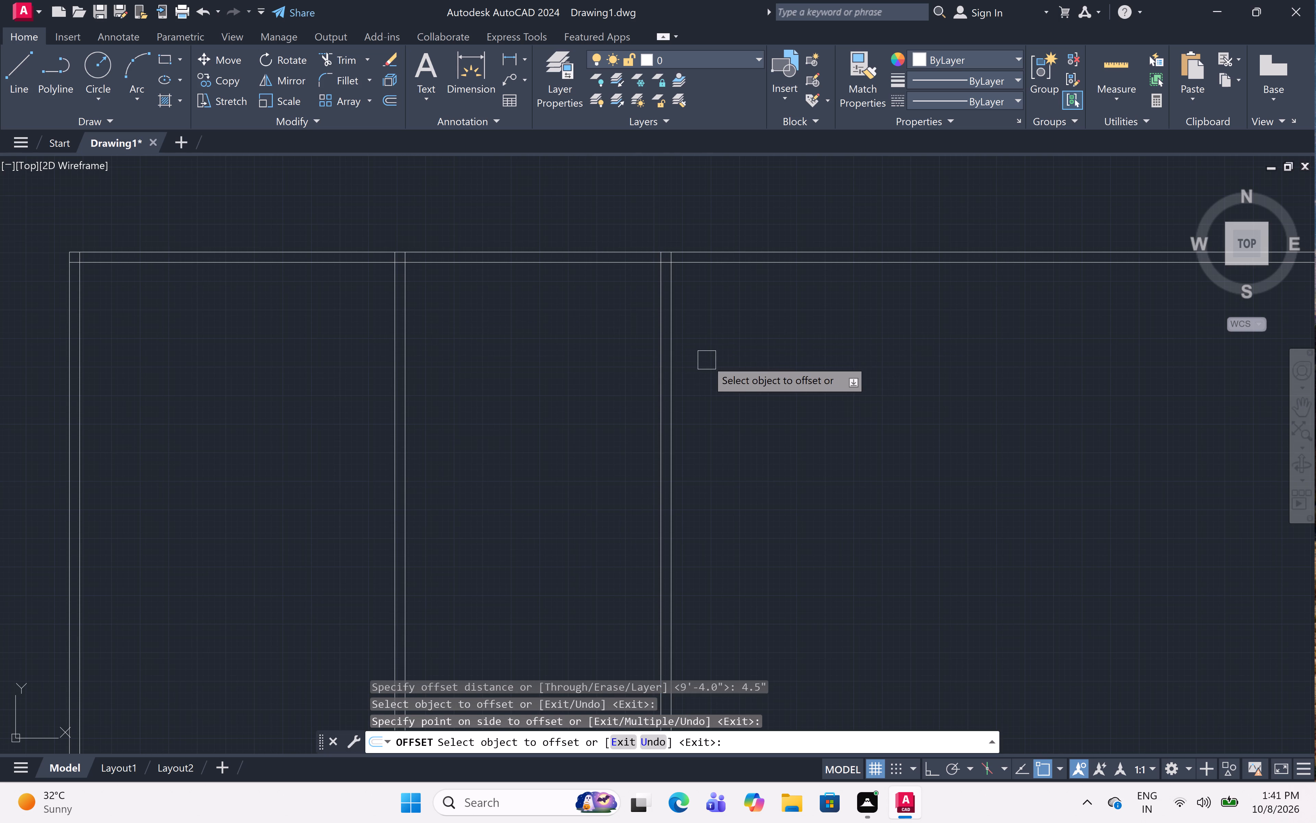
key("space")
Offset the east line of the third vertical wall pair 11'6" to the east.
key("space")
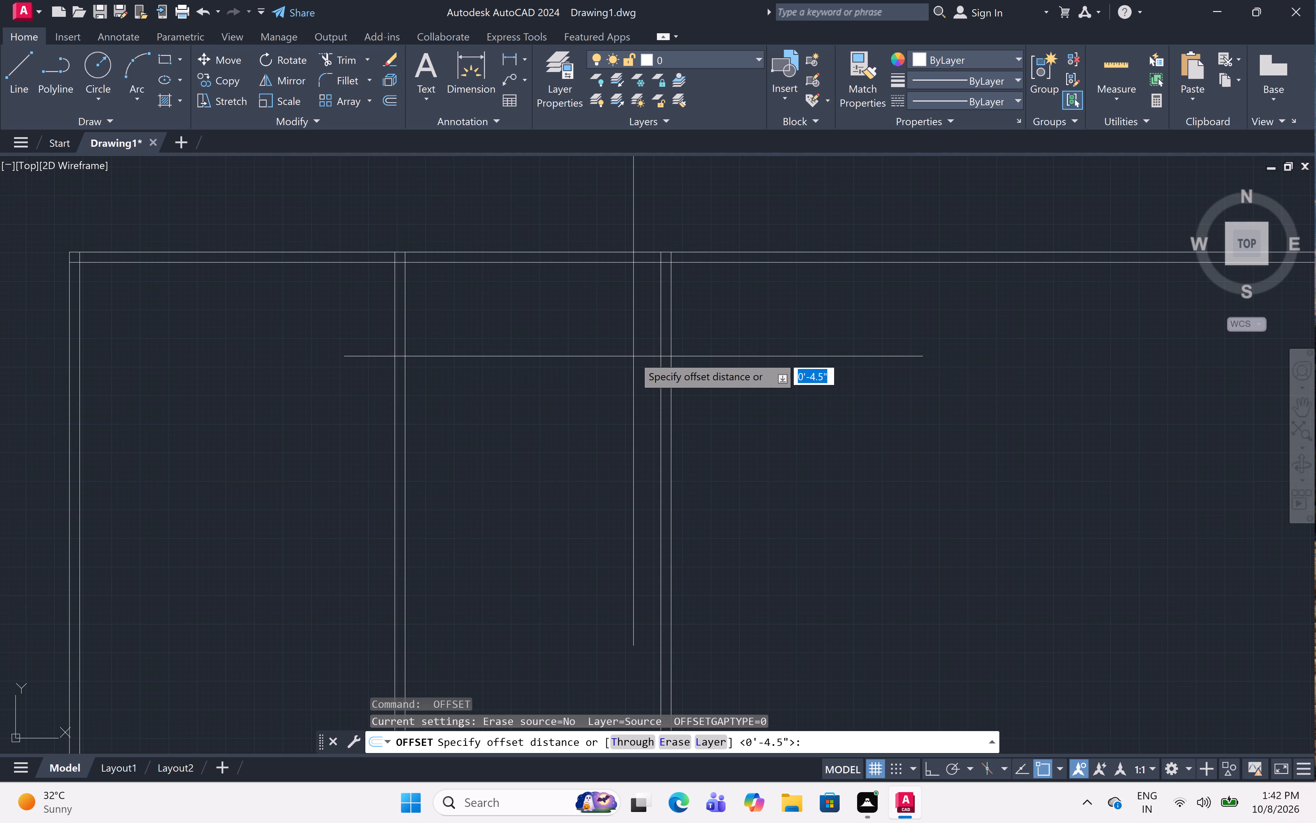
scroll(633, 356, "down", 1)
middle_click_drag(729, 395, 606, 378)
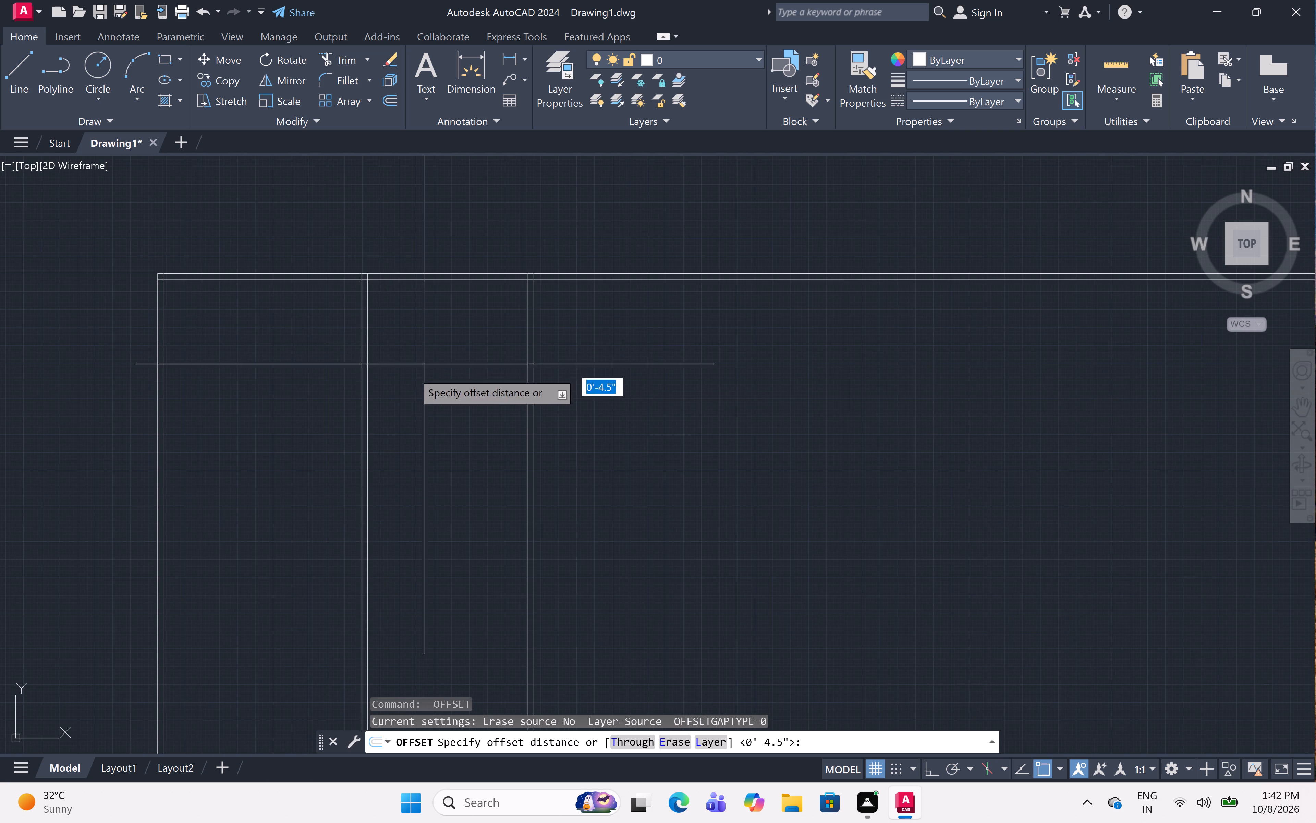
type("11")
key("apostrophe")
key("6")
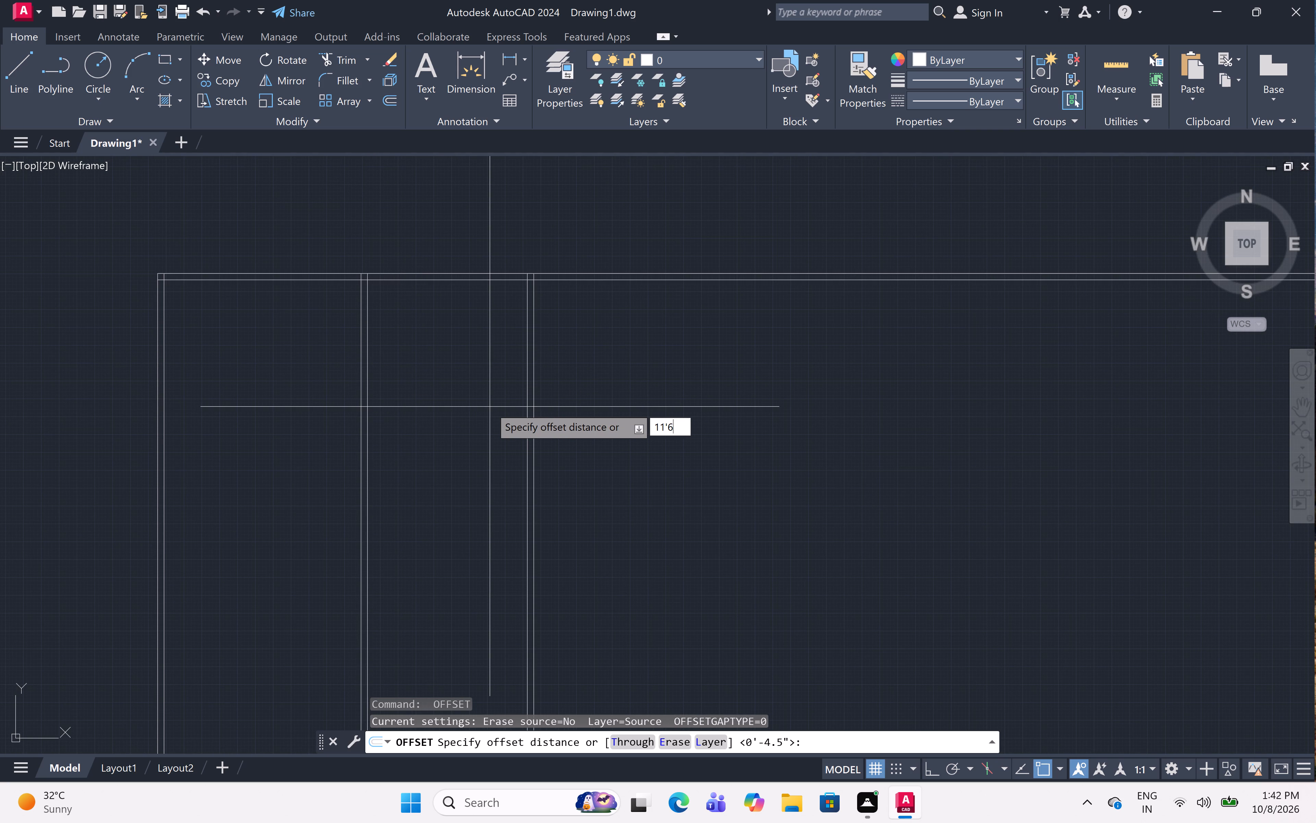
type("\"")
key("space")
scroll(542, 292, "up", 1)
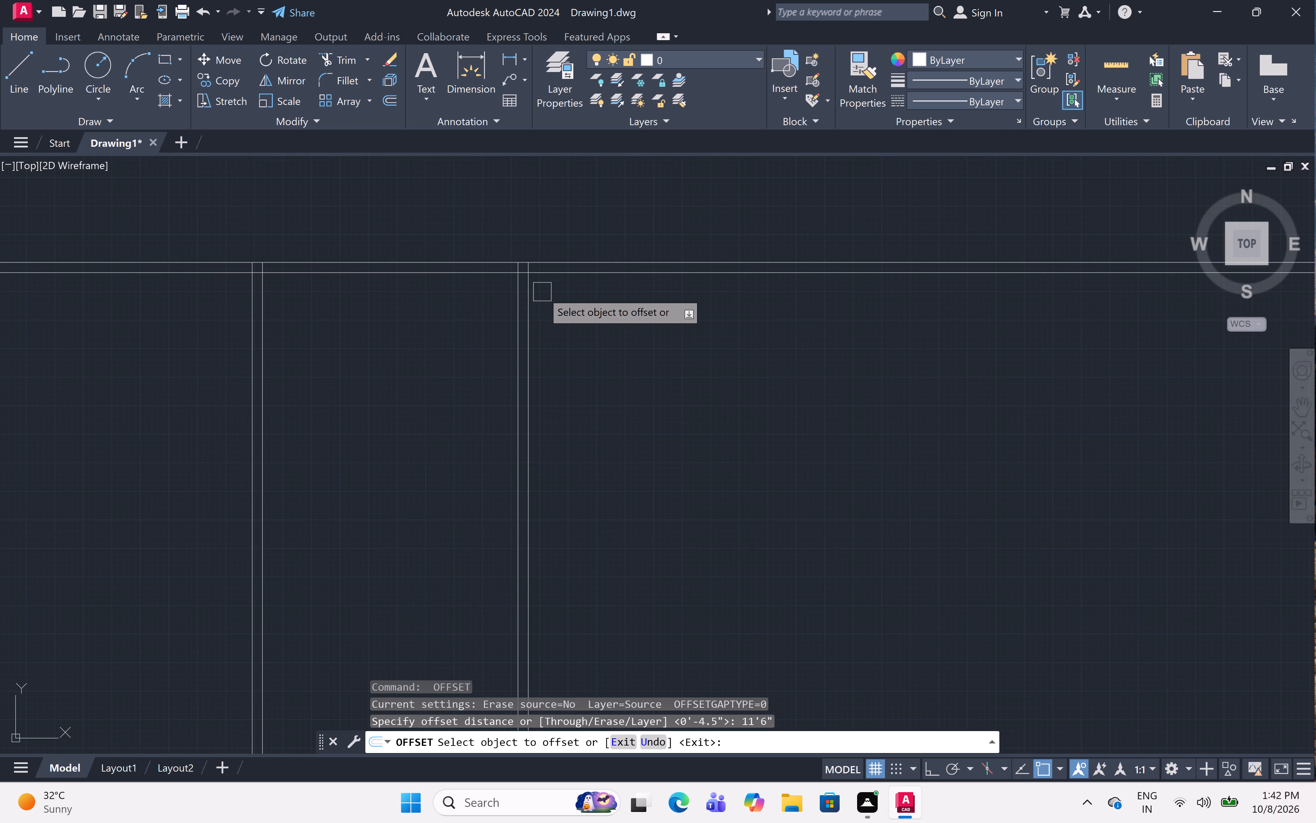
left_click(527, 303)
left_click(698, 373)
scroll(699, 368, "down", 2)
key("space")
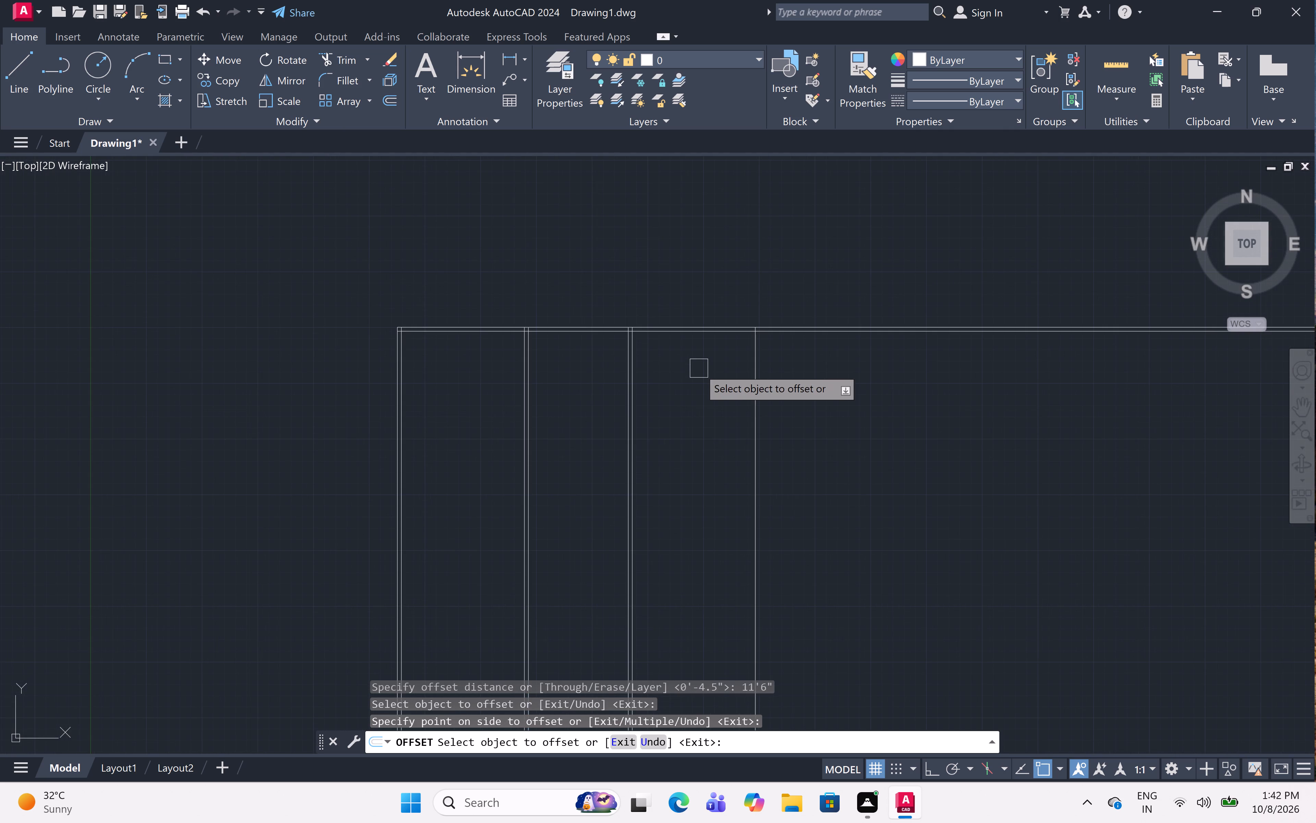
Offset the easternmost vertical line 4.5" to the east to form the fourth vertical wall pair.
key("space")
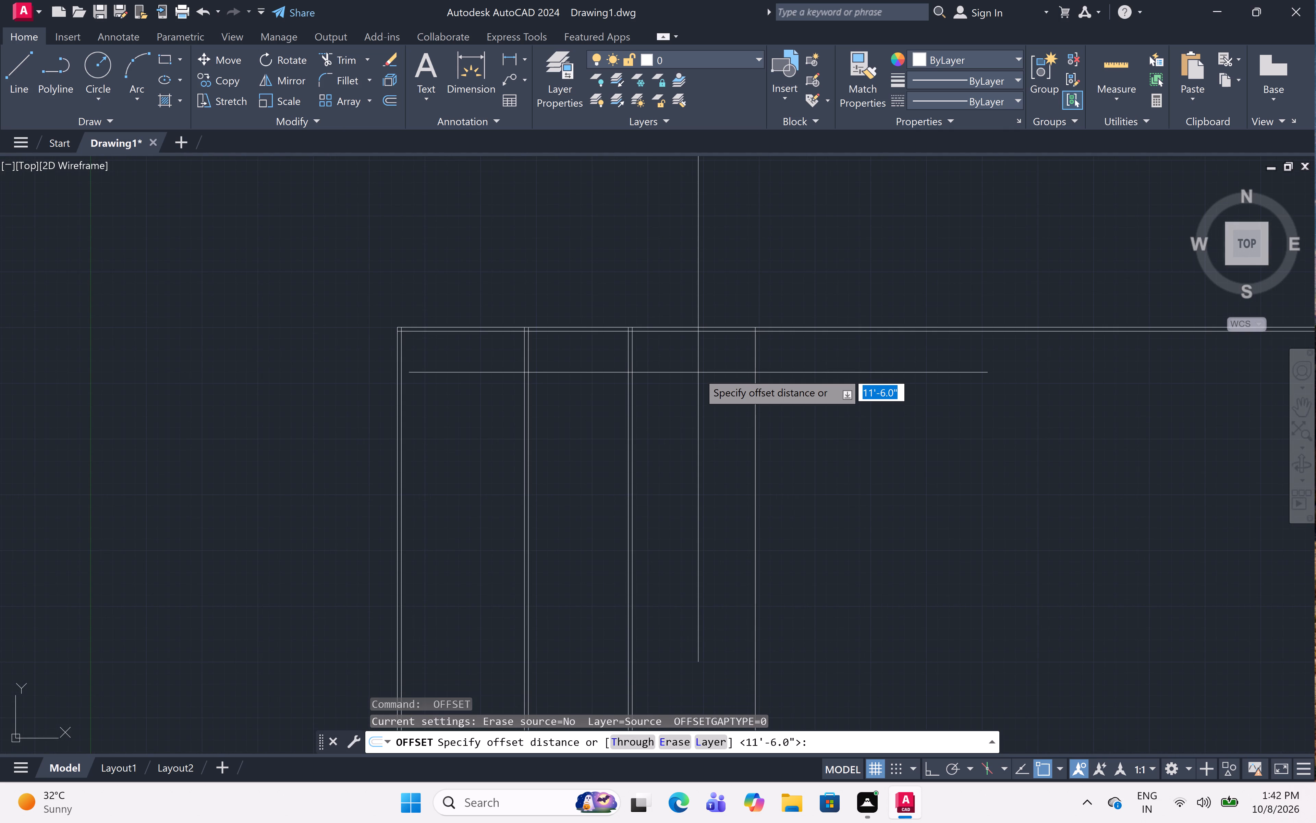
key("4")
key("period")
key("6")
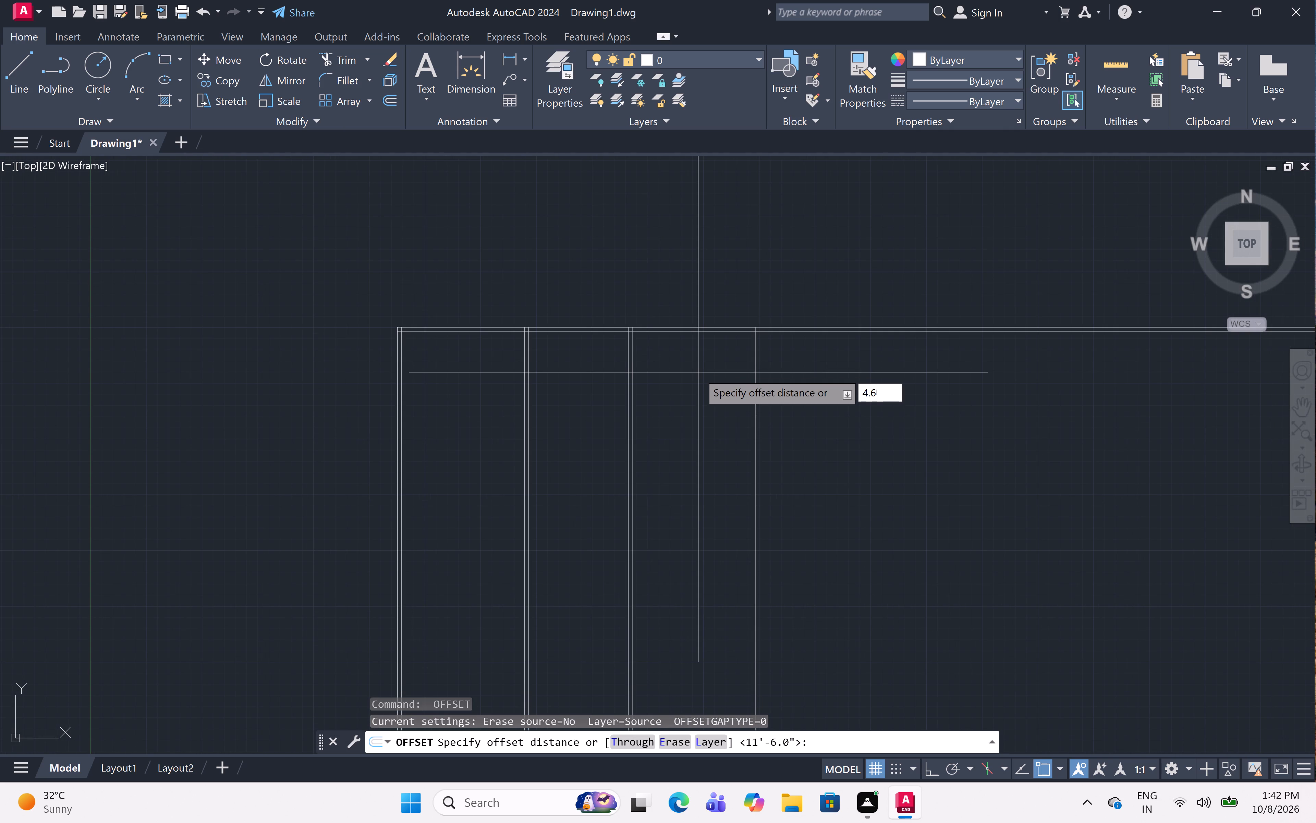
key("BackSpace")
key("5")
key("shift+quotedbl")
key("space")
left_click(763, 400)
left_click(842, 422)
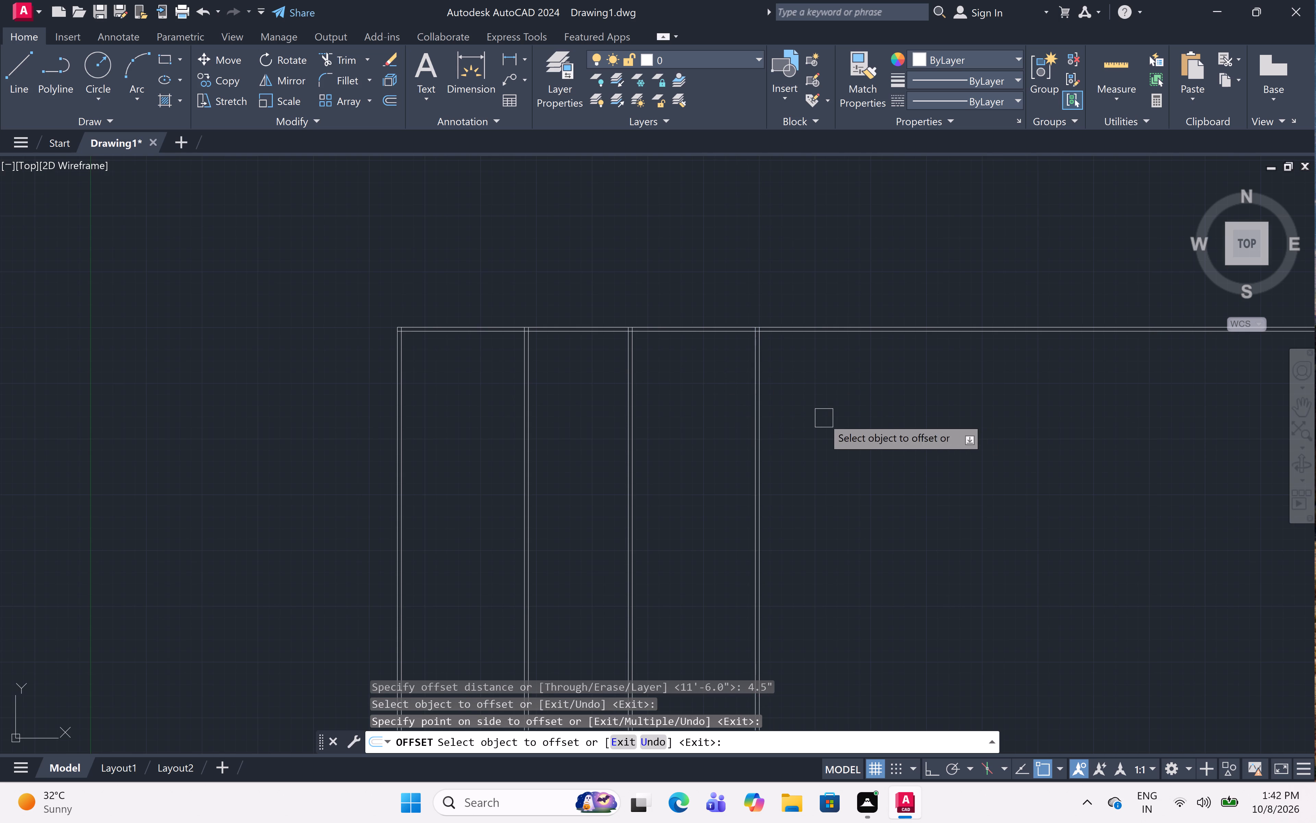
key("Escape")
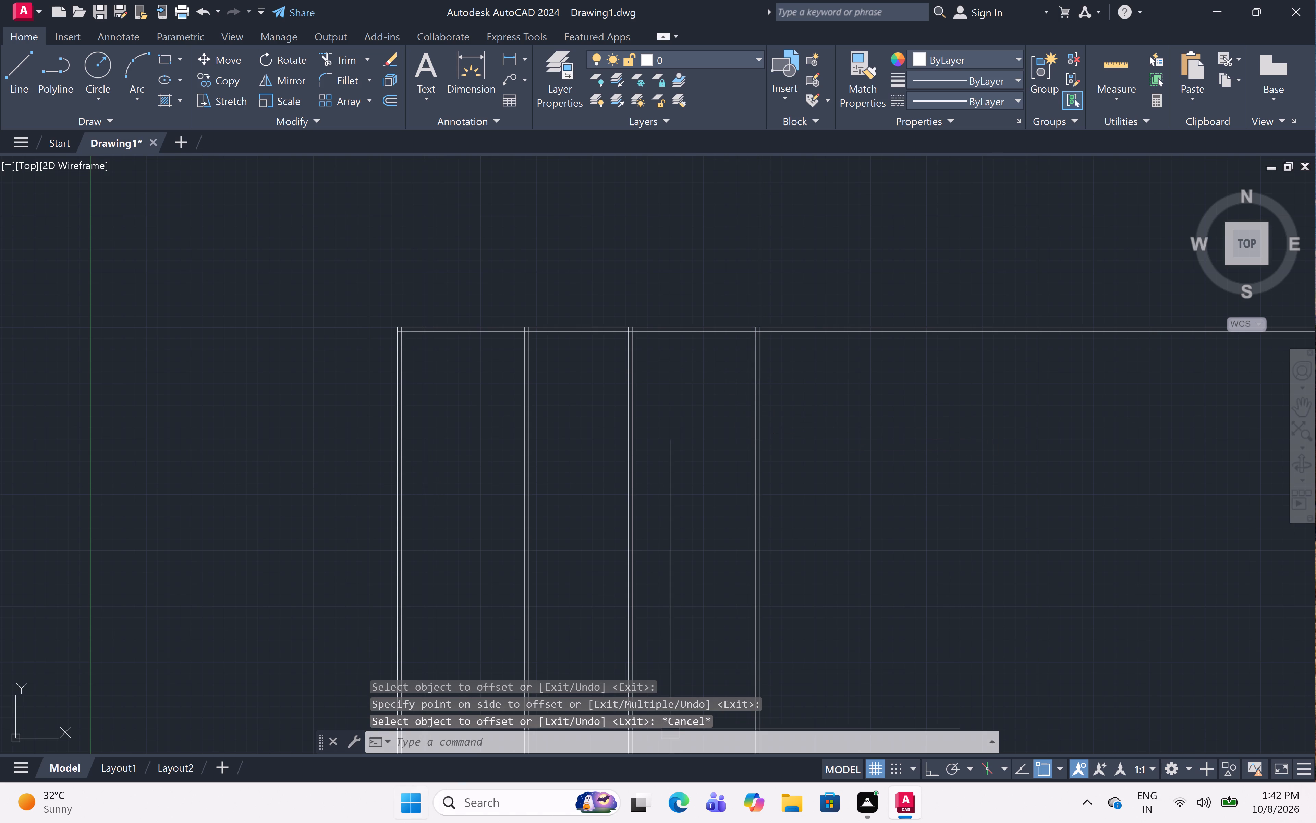
Put the computer to sleep from Windows.
left_click(404, 822)
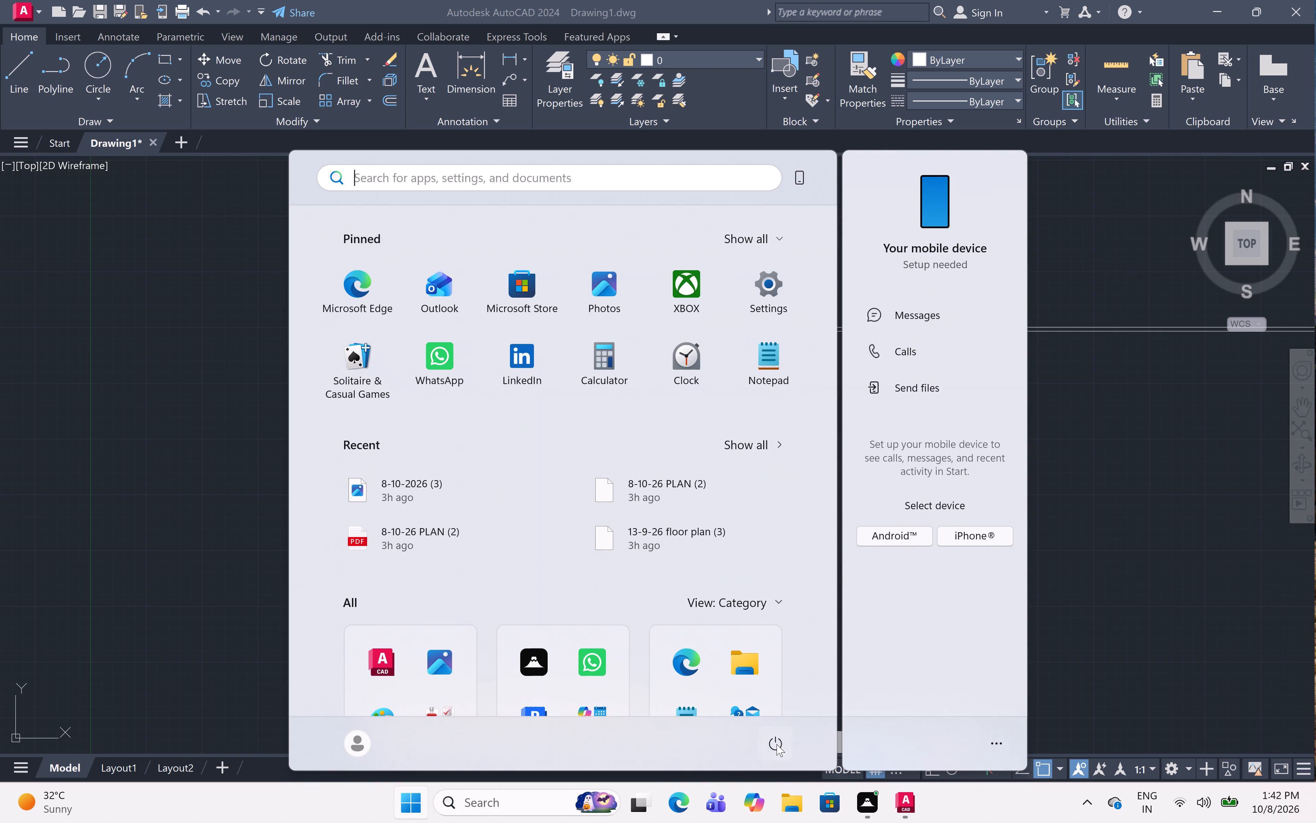
left_click(774, 741)
left_click(763, 641)
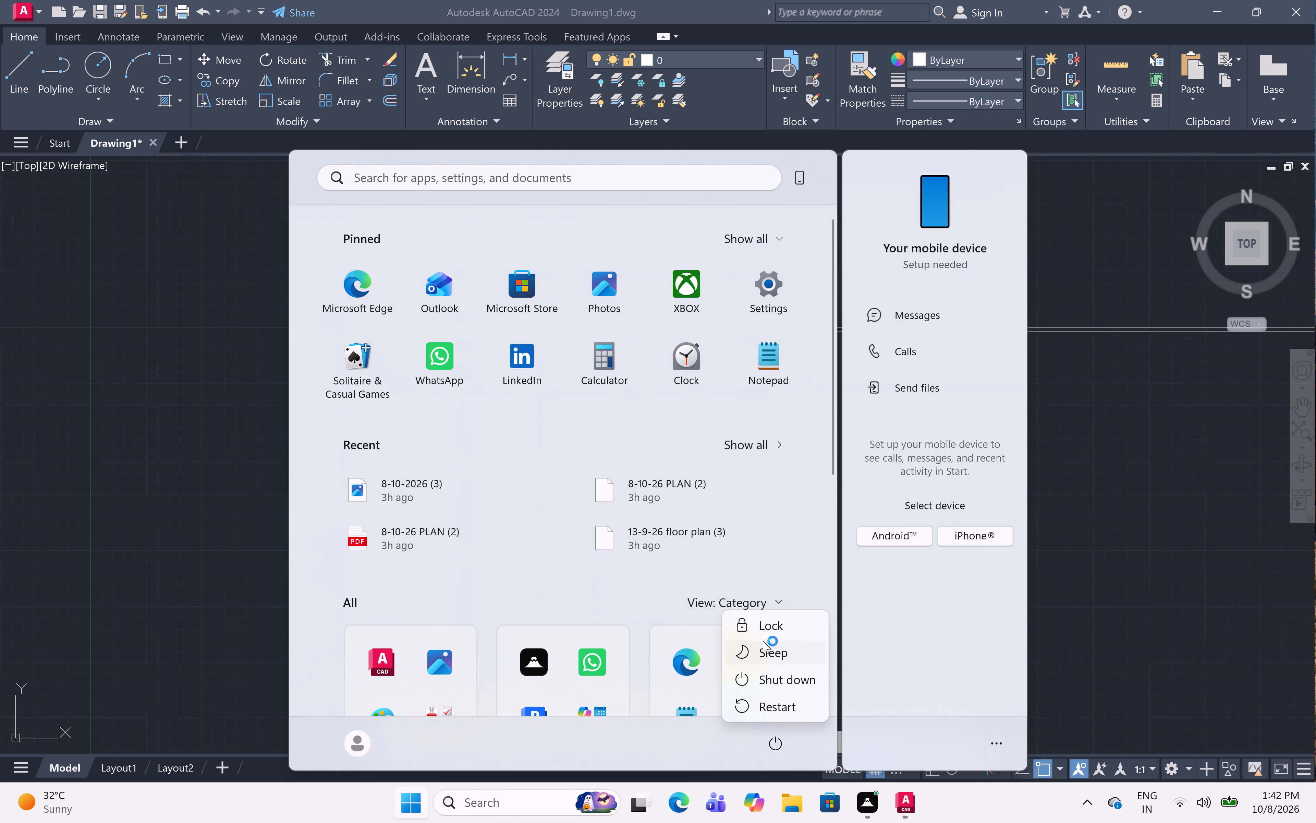
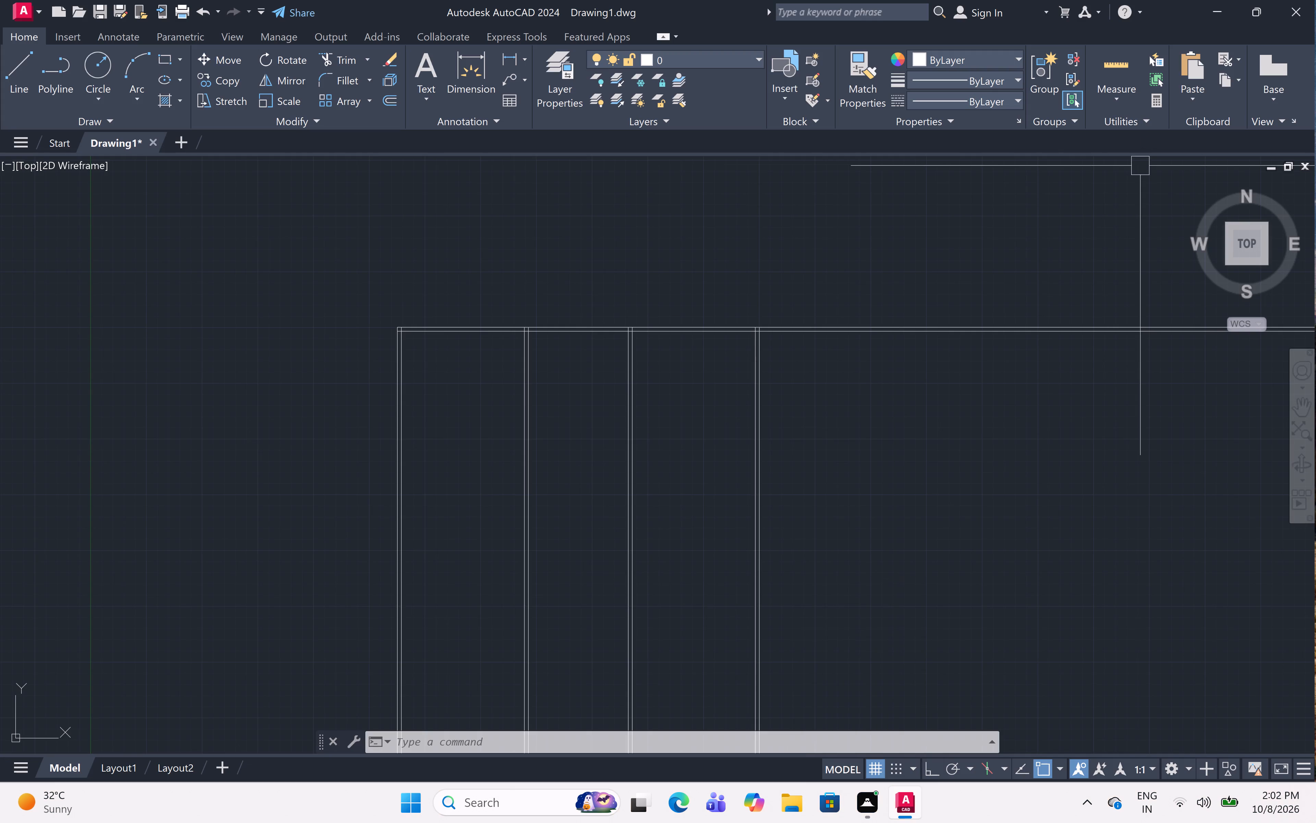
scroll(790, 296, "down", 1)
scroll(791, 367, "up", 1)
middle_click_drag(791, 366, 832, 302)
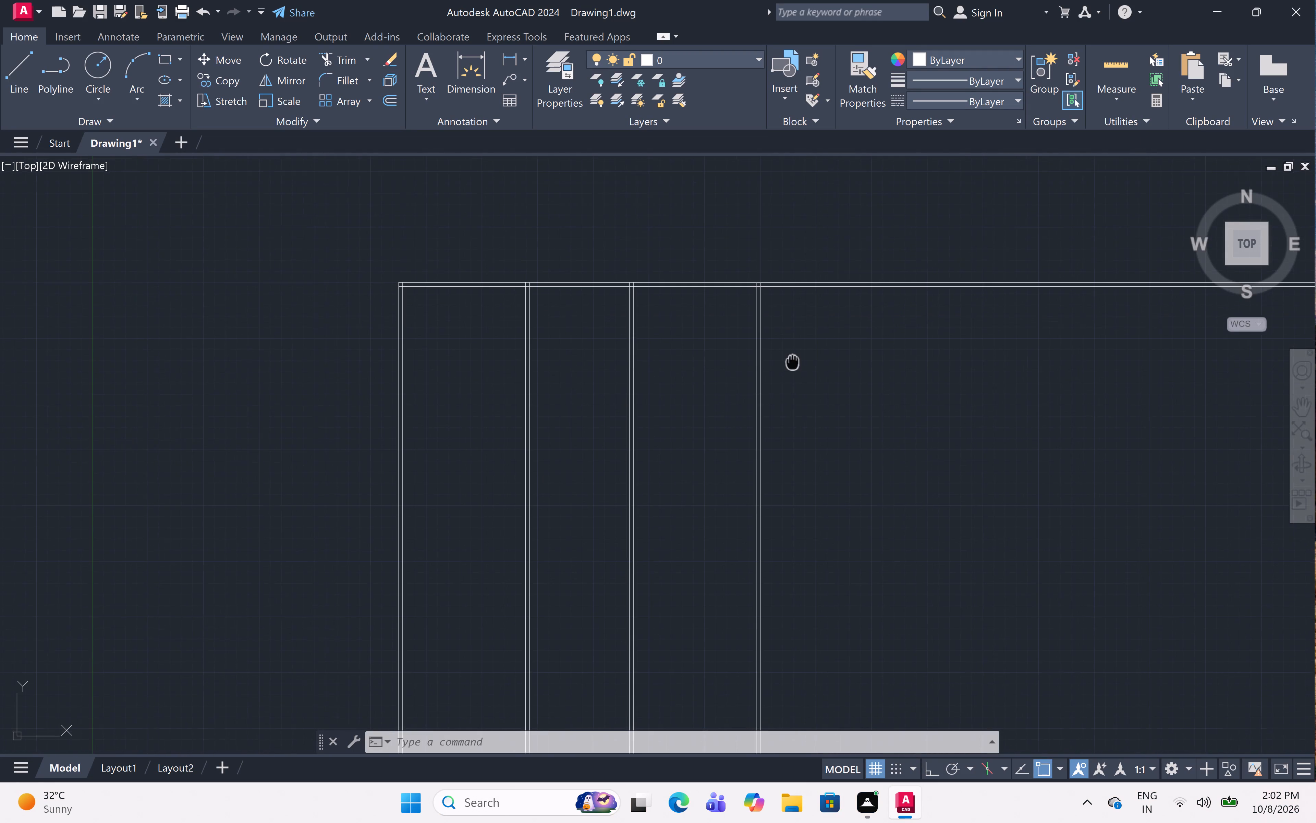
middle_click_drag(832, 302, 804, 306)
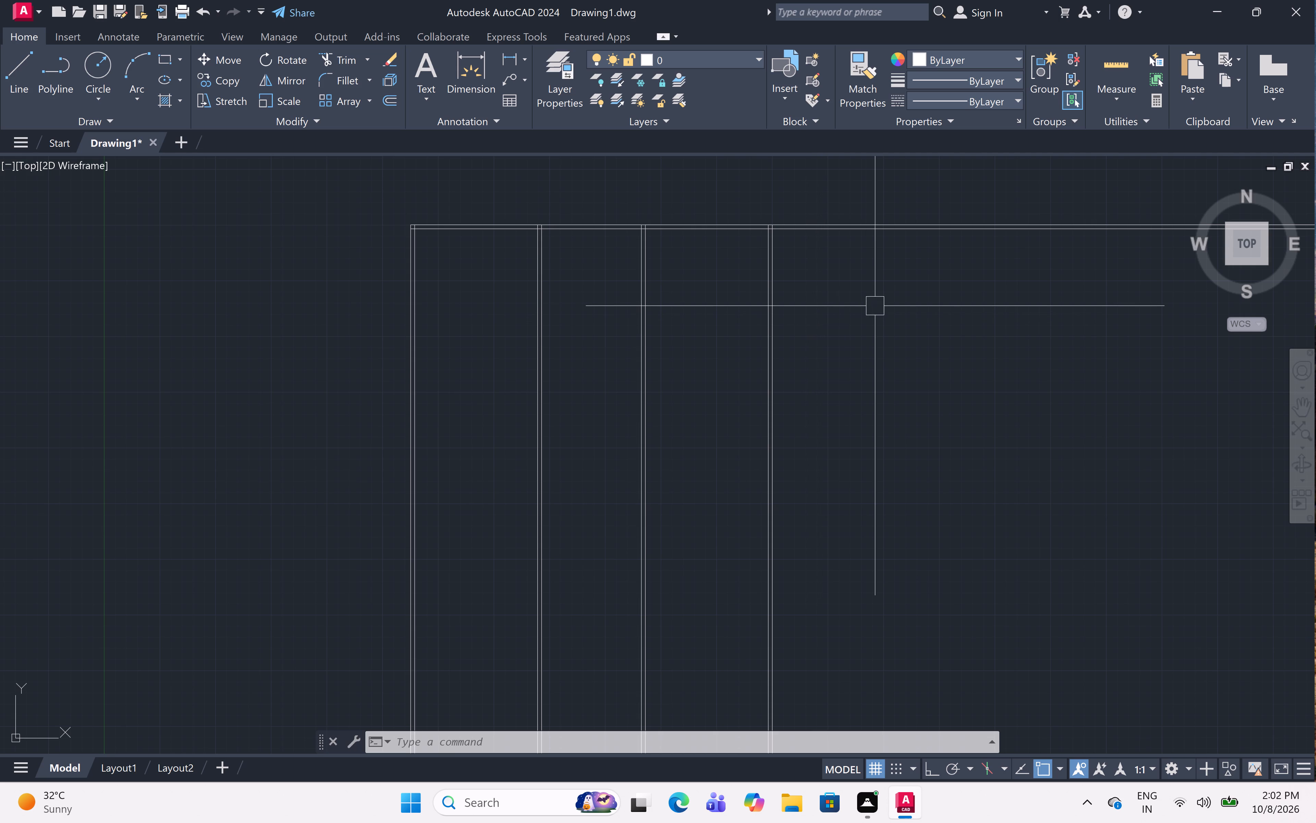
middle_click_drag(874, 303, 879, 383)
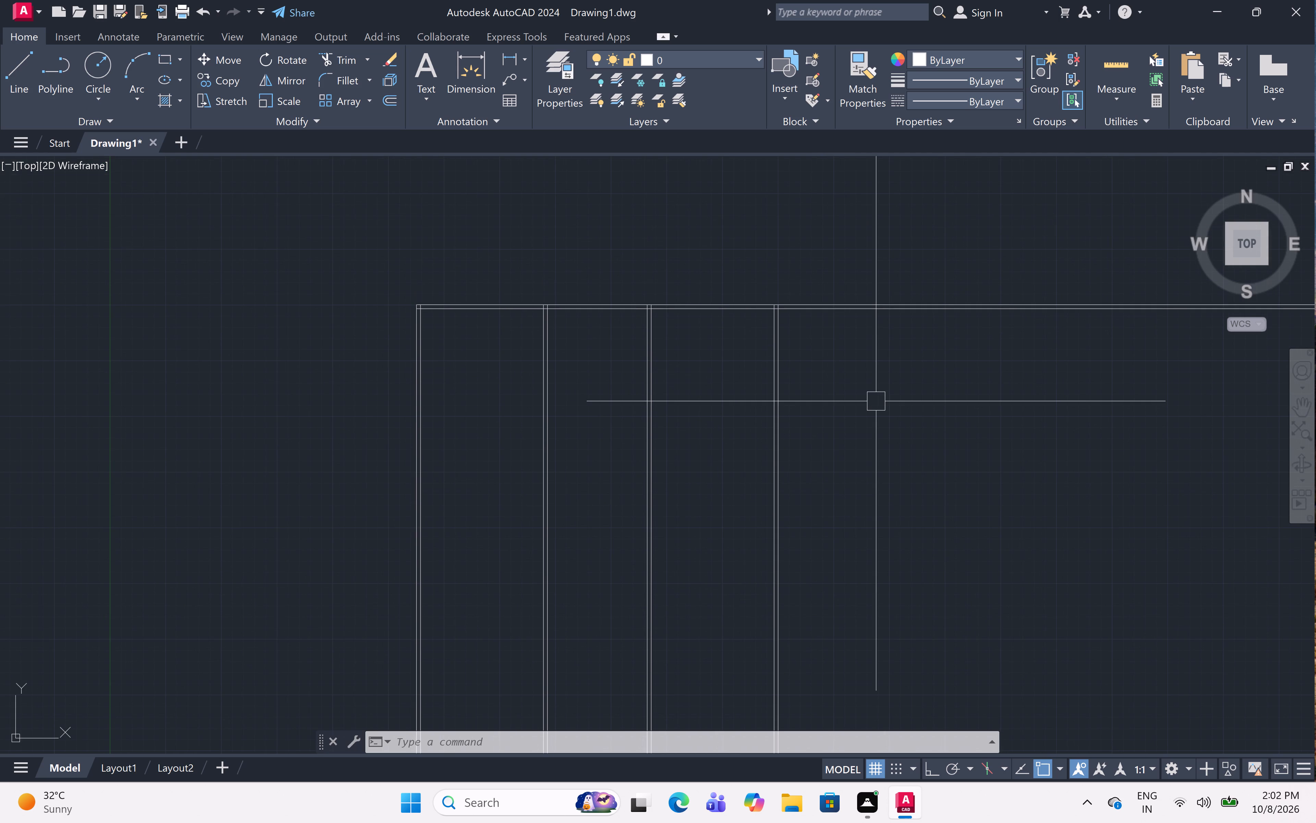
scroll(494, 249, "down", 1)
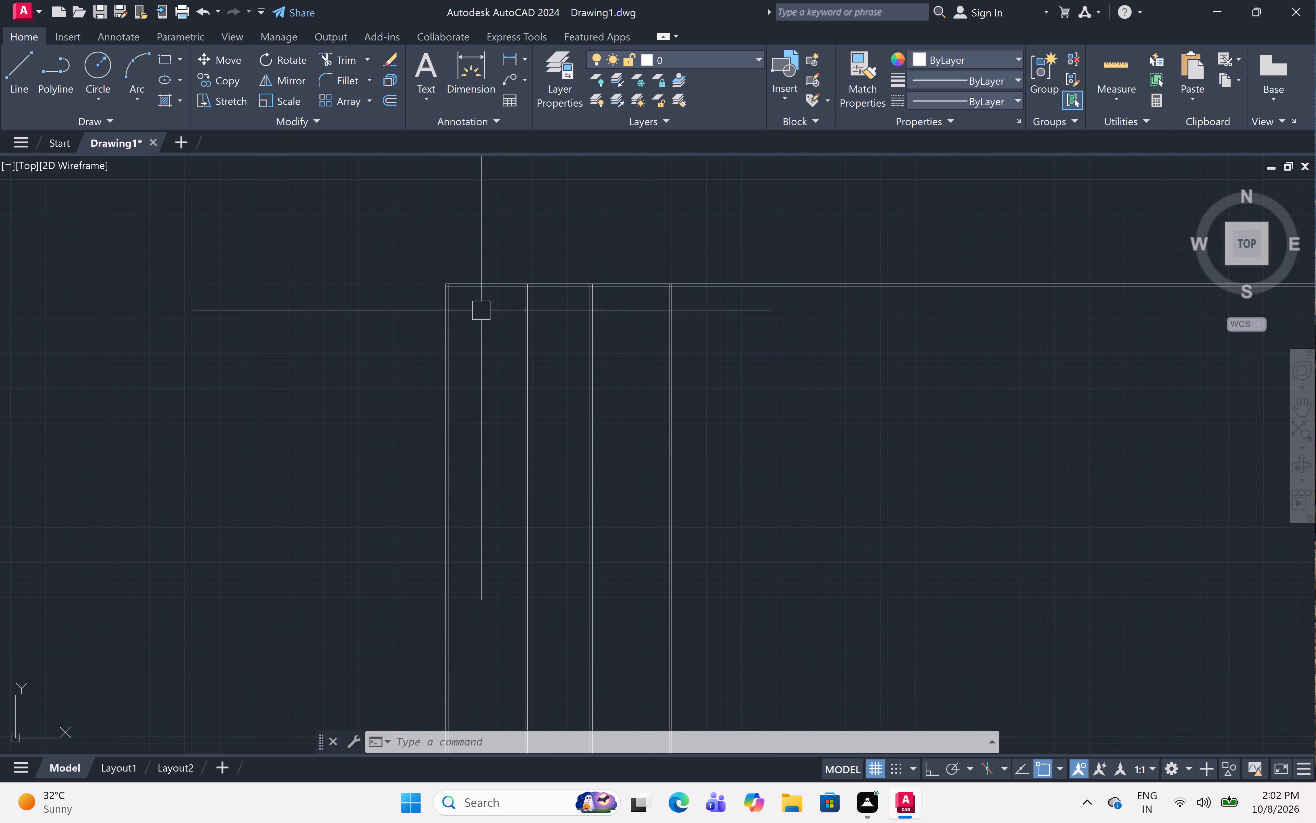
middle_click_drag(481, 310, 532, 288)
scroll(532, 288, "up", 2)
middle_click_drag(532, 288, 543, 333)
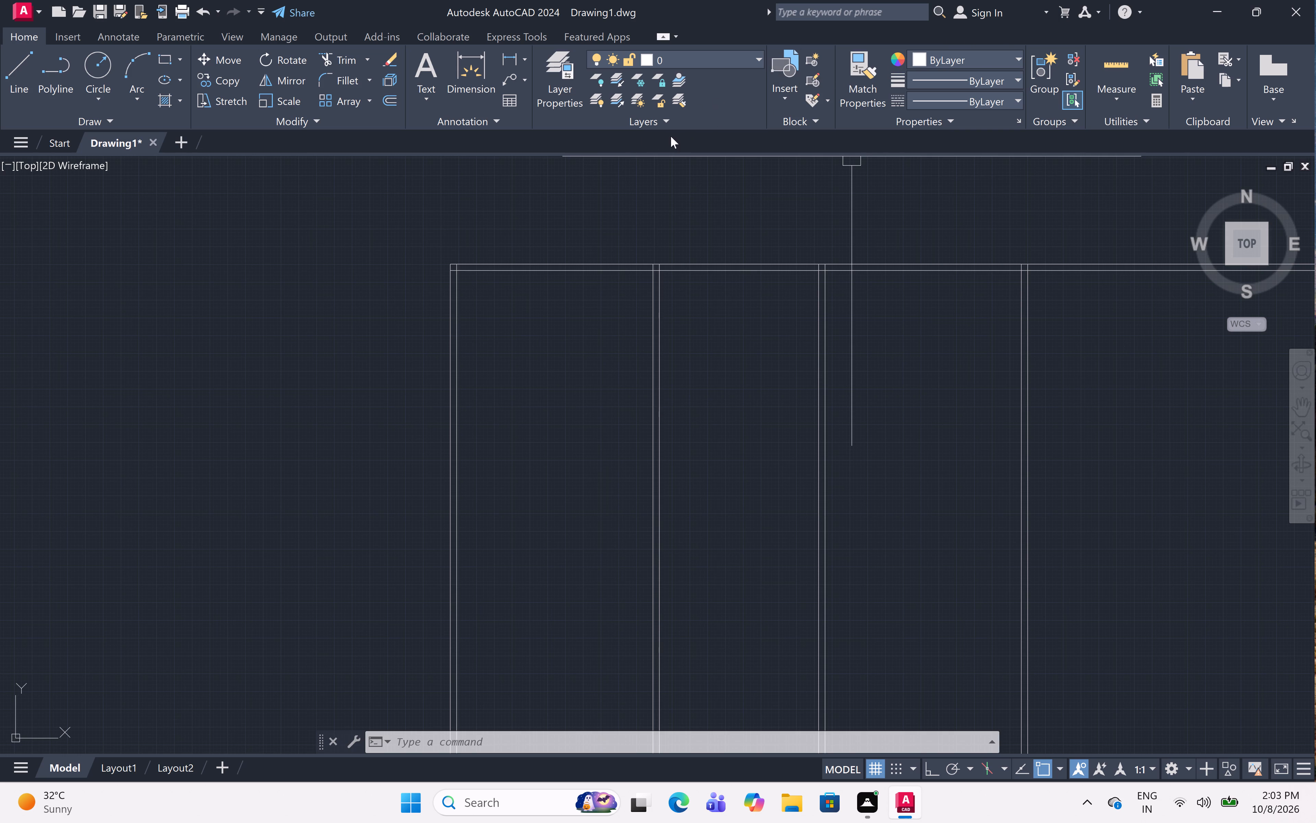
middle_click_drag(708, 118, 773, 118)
Offset the lower line of the top horizontal wall pair 12'6" to the south.
middle_click_drag(724, 303, 738, 290)
type("off")
key("space")
type("12")
type("'6")
key("shift+quotedbl")
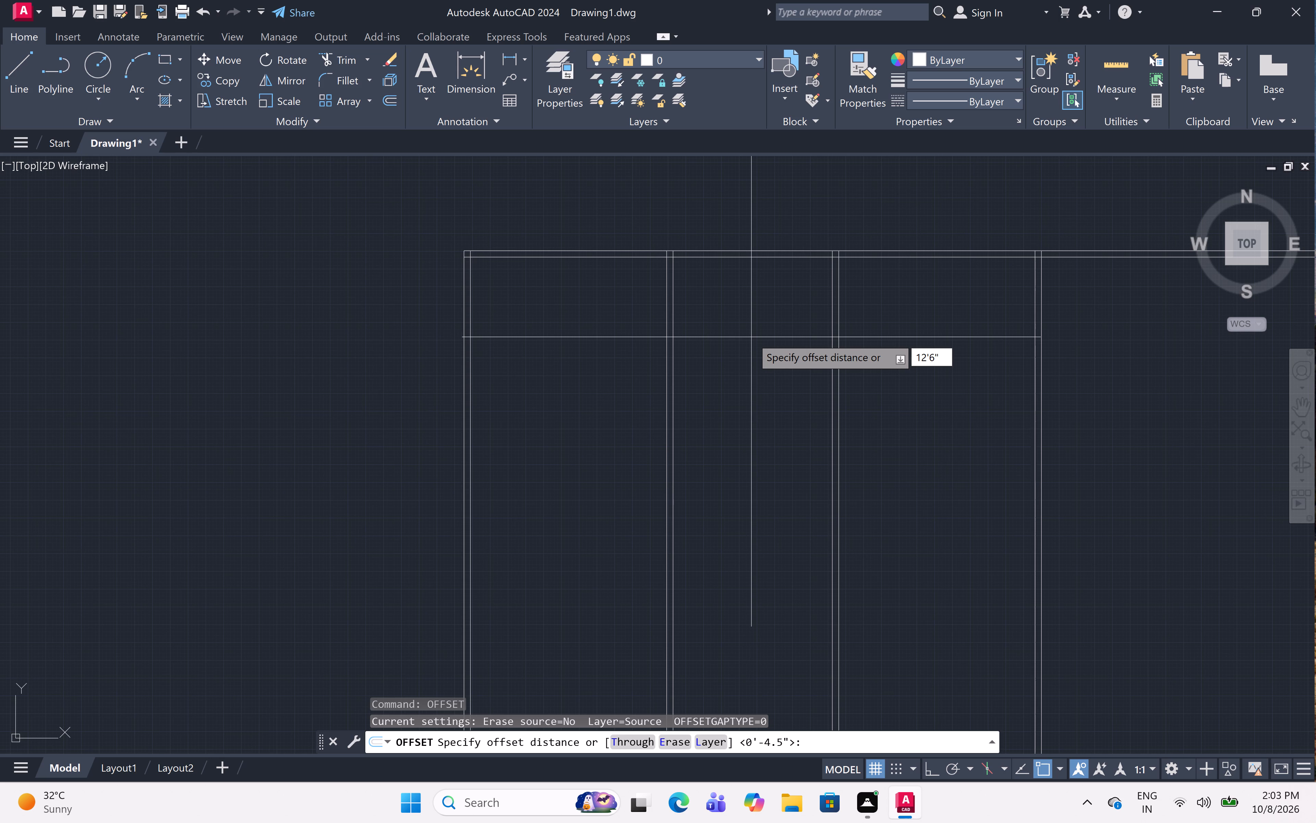
key("space")
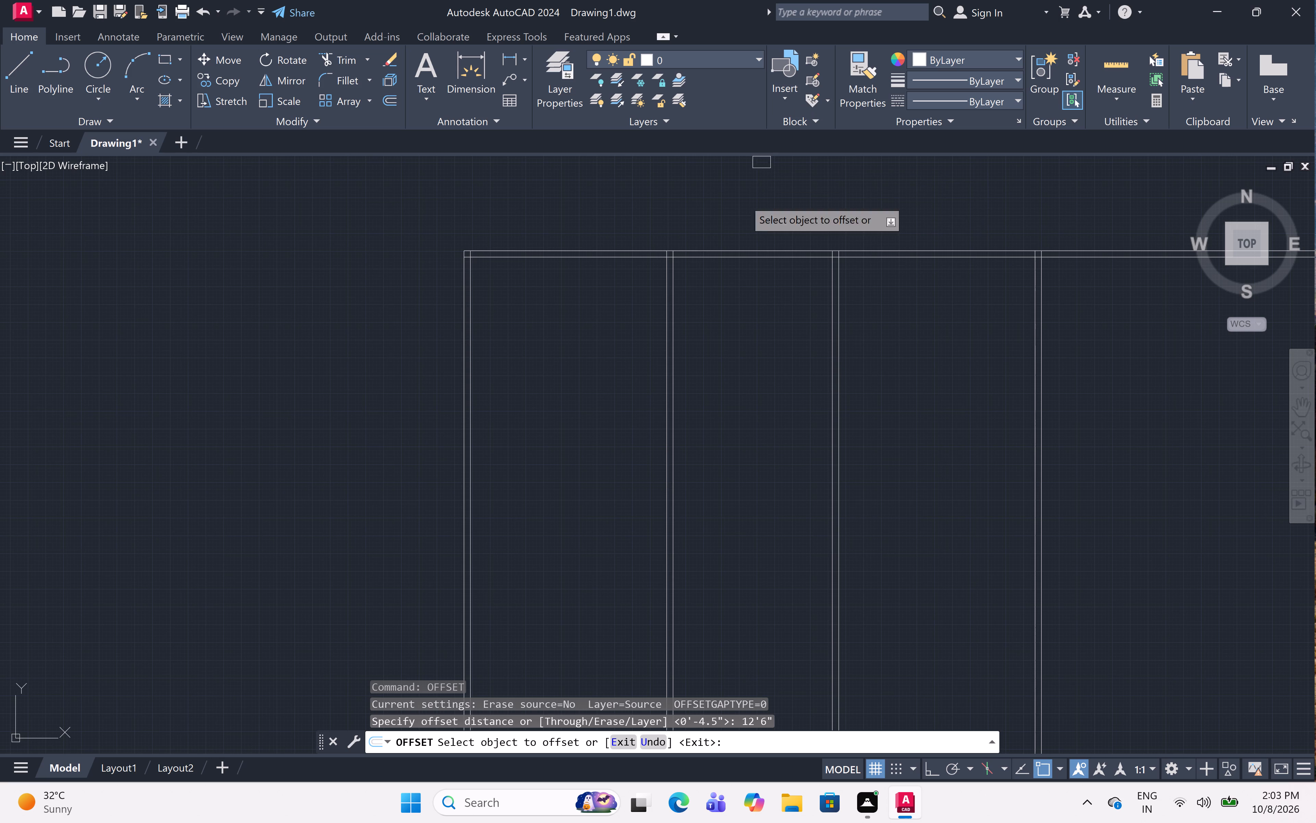
scroll(766, 280, "up", 1)
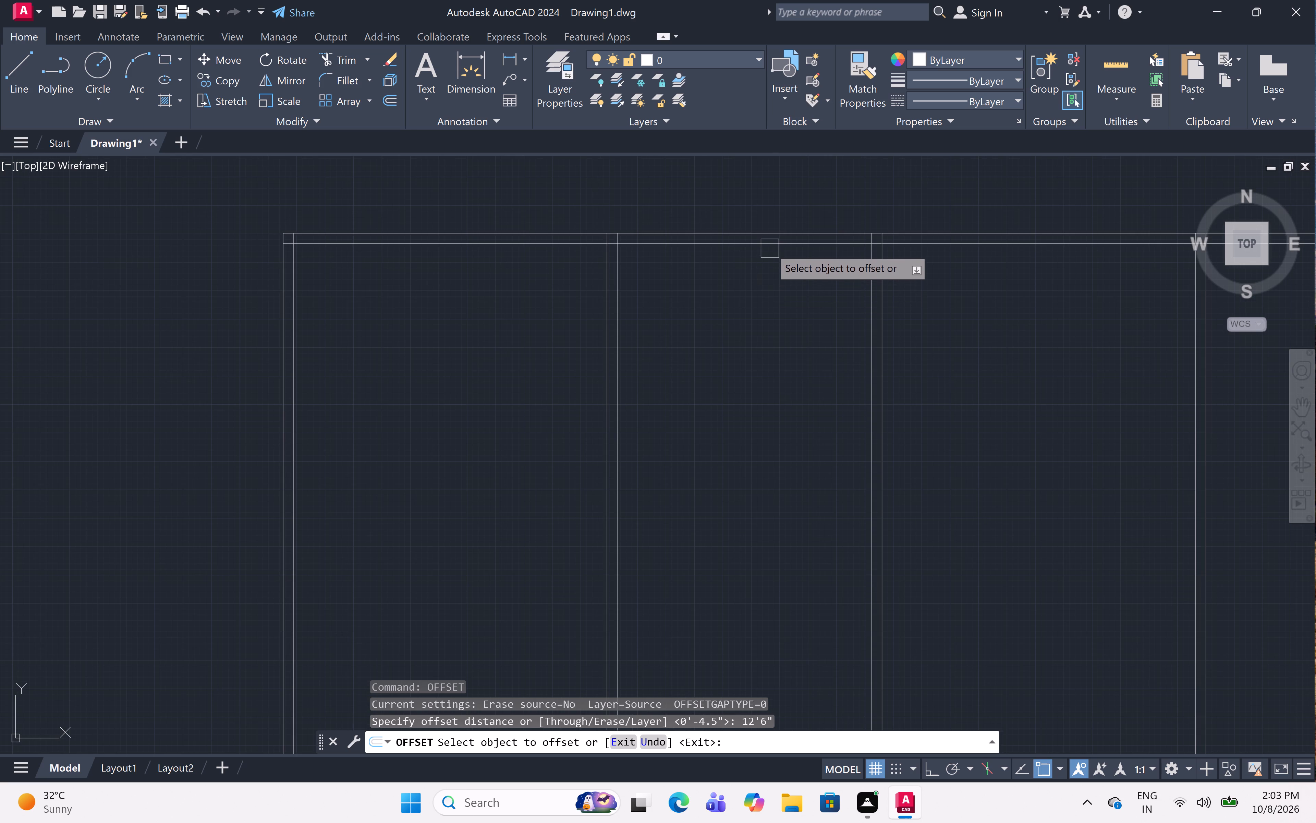
left_click(772, 249)
left_click(777, 479)
scroll(740, 327, "down", 3)
scroll(746, 426, "up", 1)
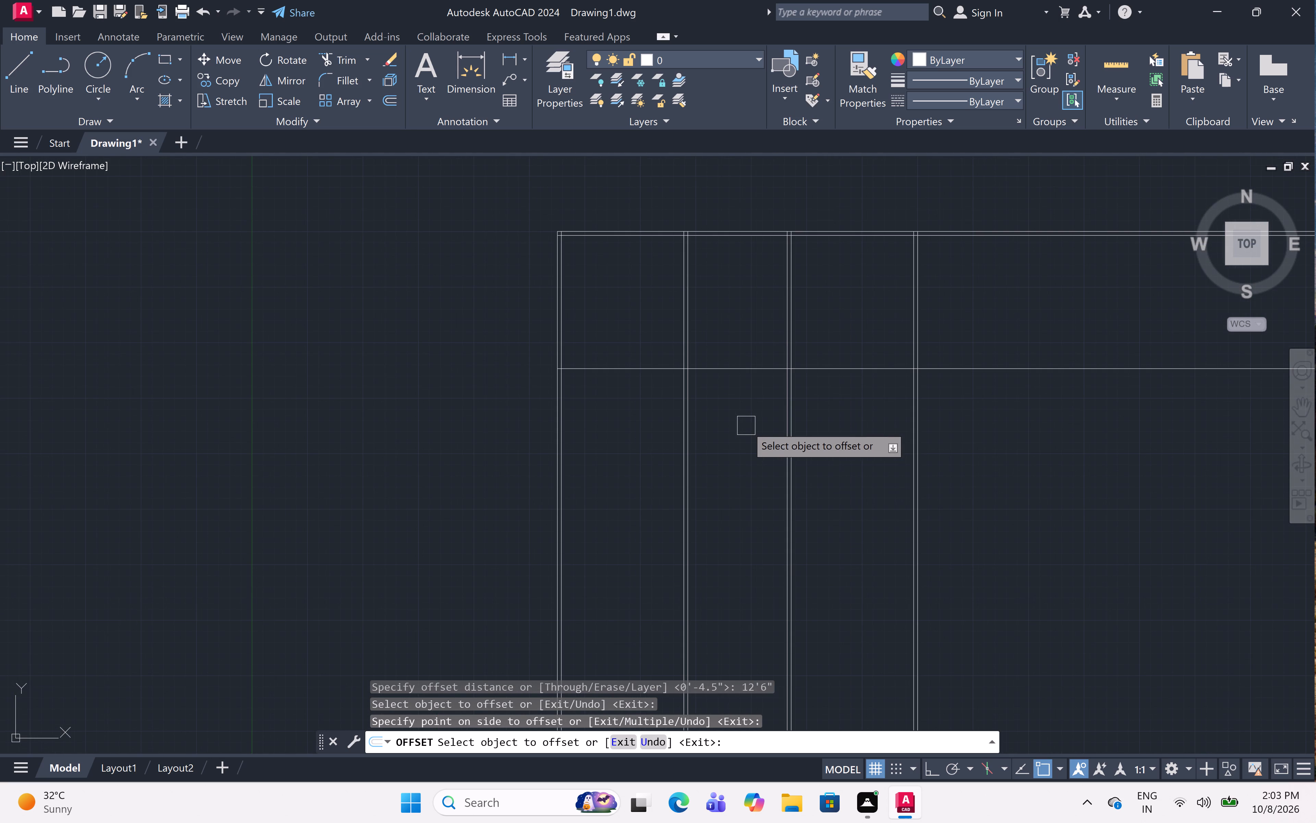
key("space")
Offset the new horizontal line 4.5" to the south to form the second horizontal wall pair.
key("space")
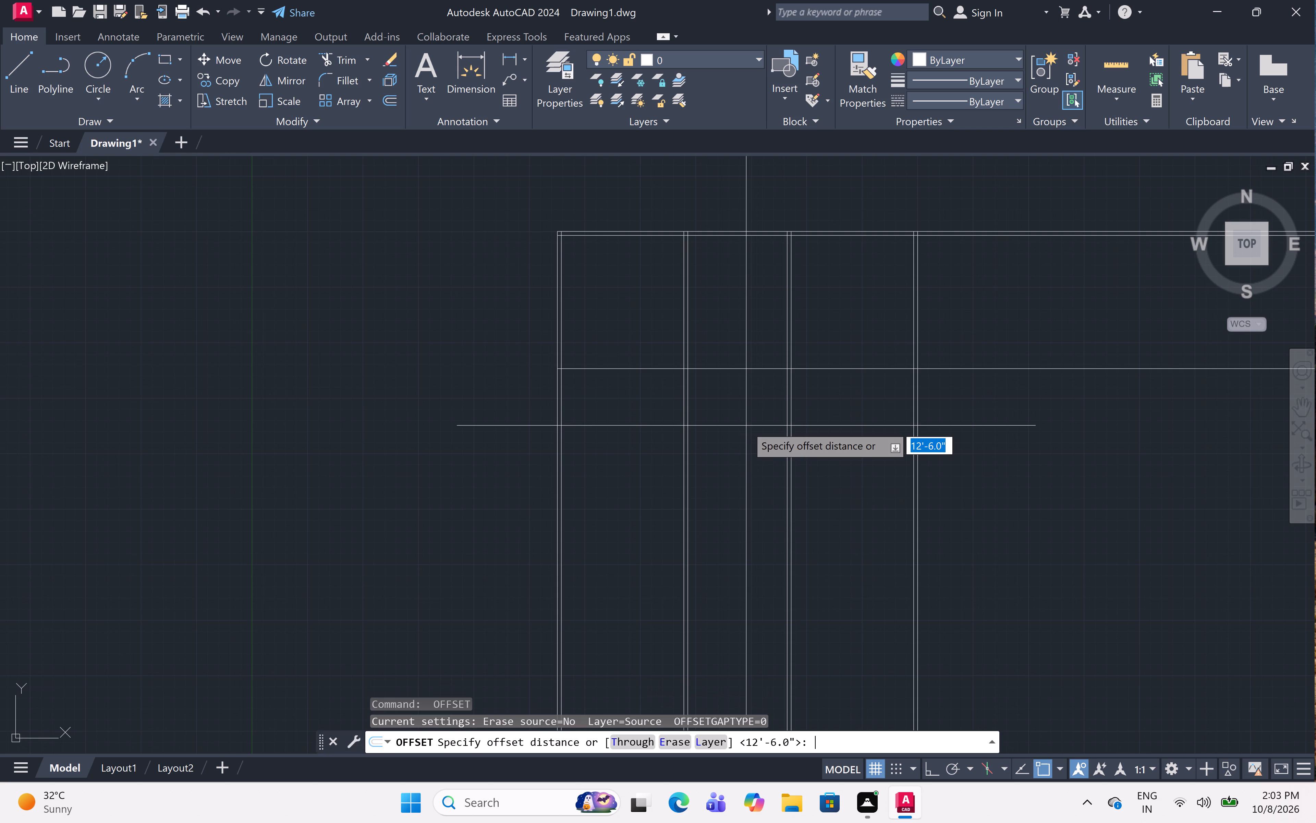
key("4")
type(".5")
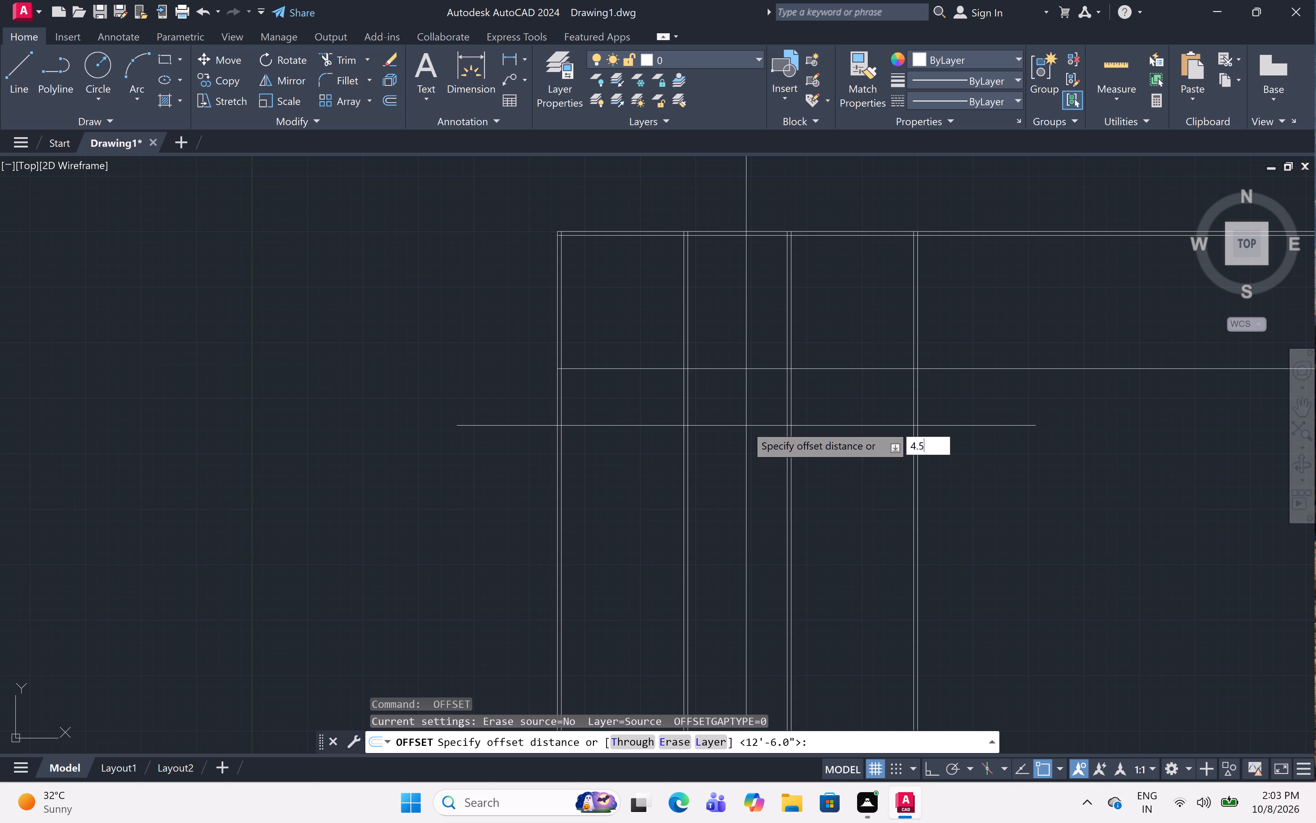
key("shift+quotedbl")
key("space")
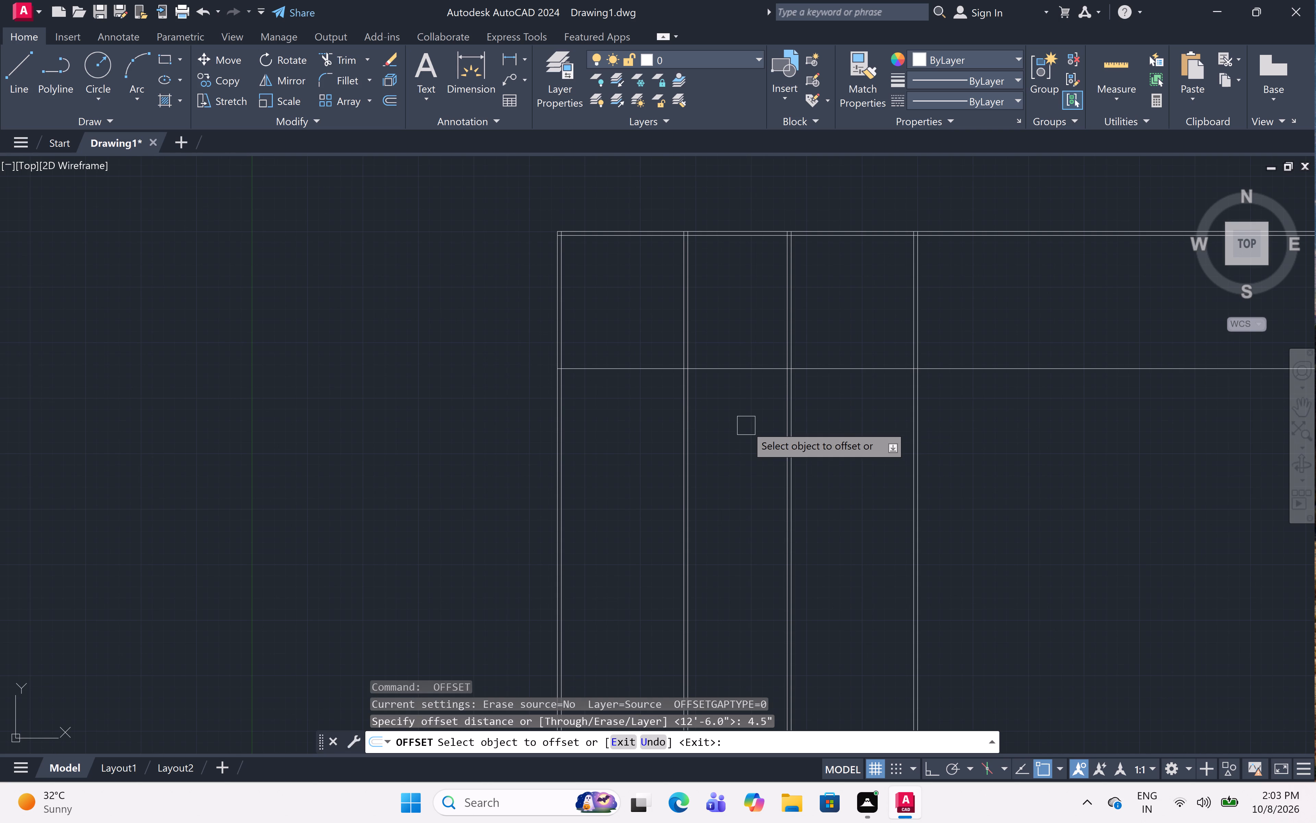
left_click(738, 372)
left_click_drag(750, 445, 752, 451)
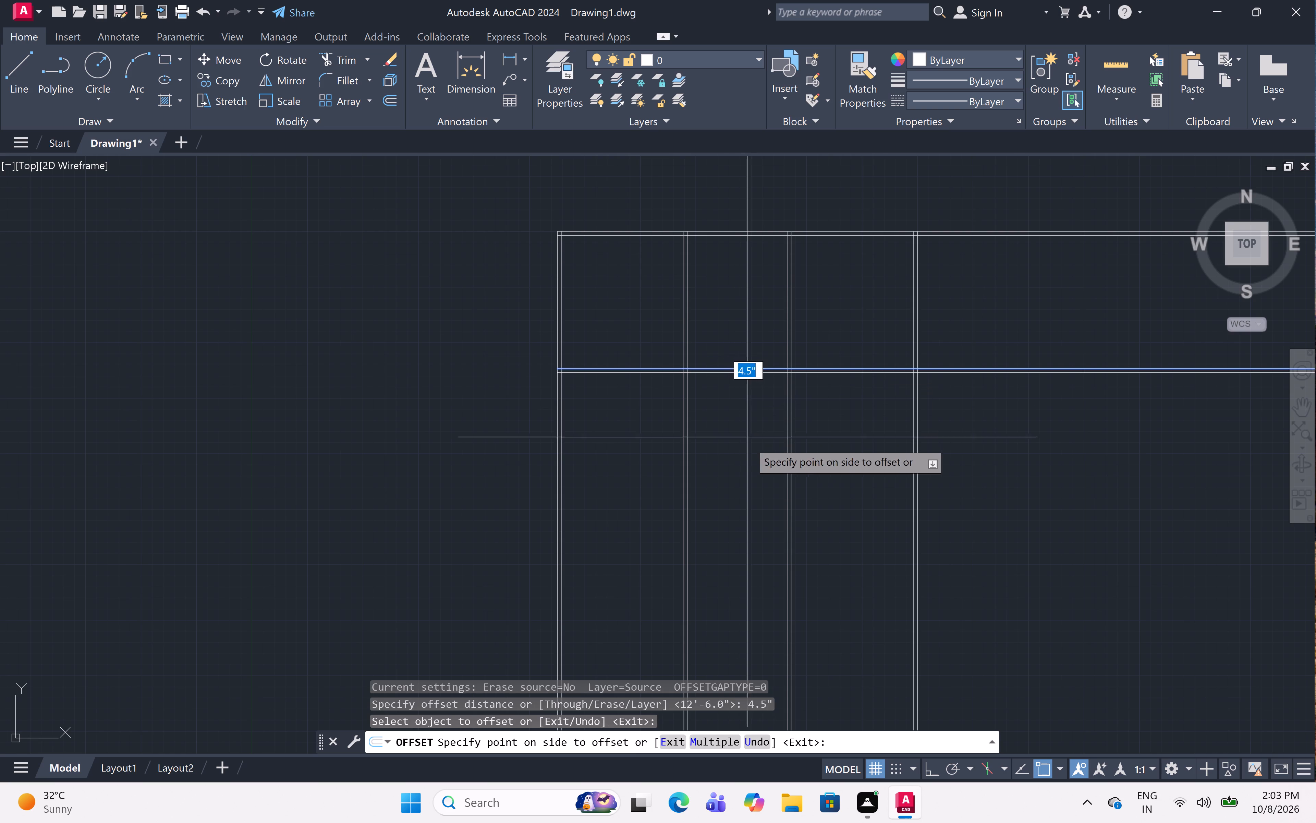
left_click_drag(752, 451, 752, 454)
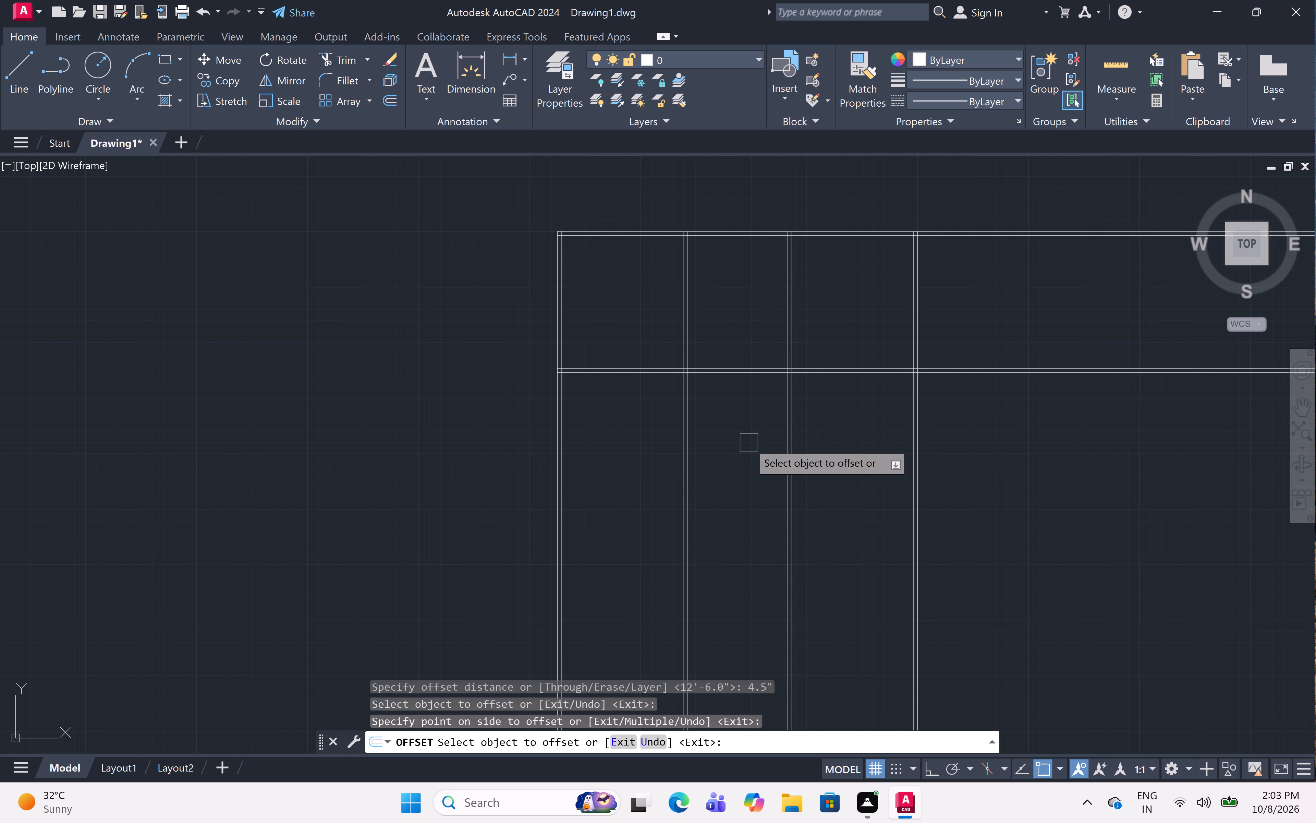
key("Escape")
Trim both horizontal wall pairs where they extend east beyond the fourth vertical wall pair.
type("tr")
key("space")
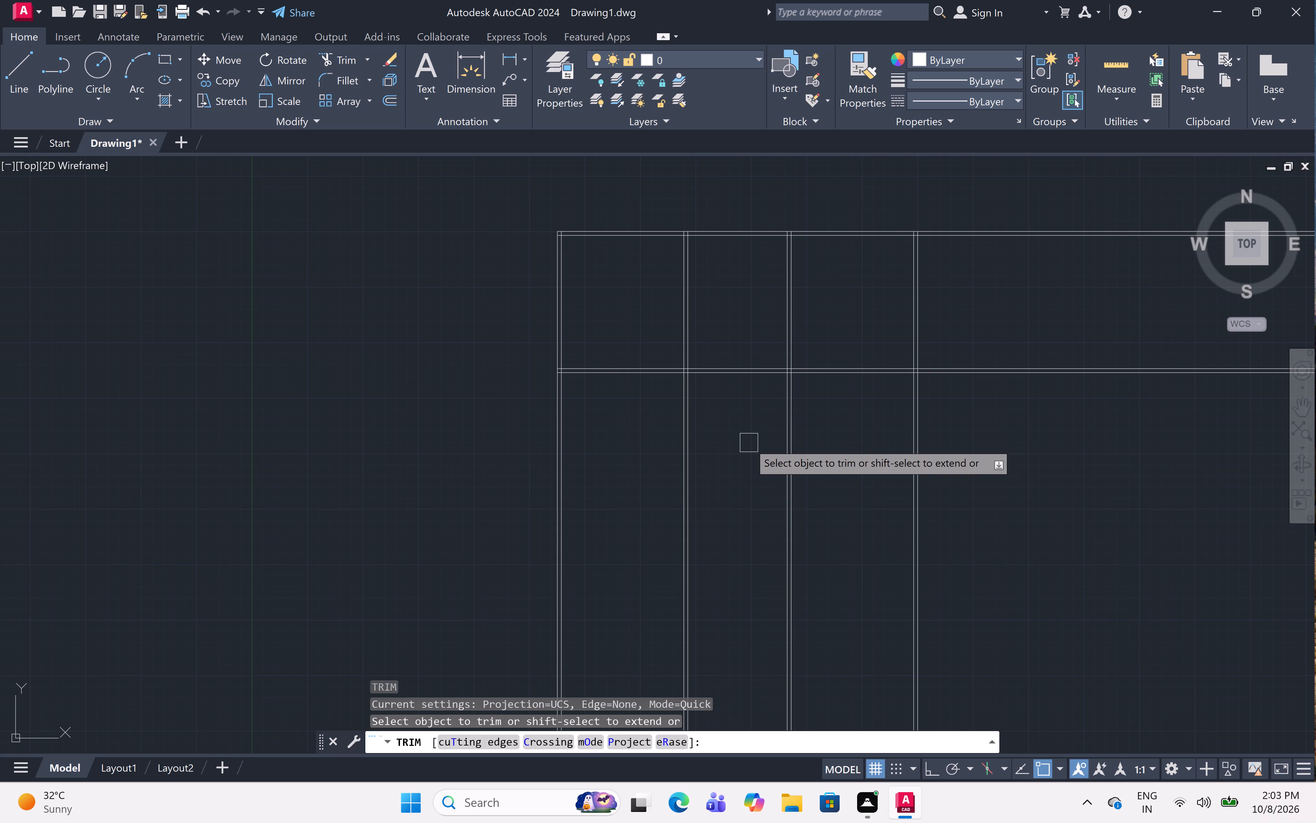
left_click(966, 208)
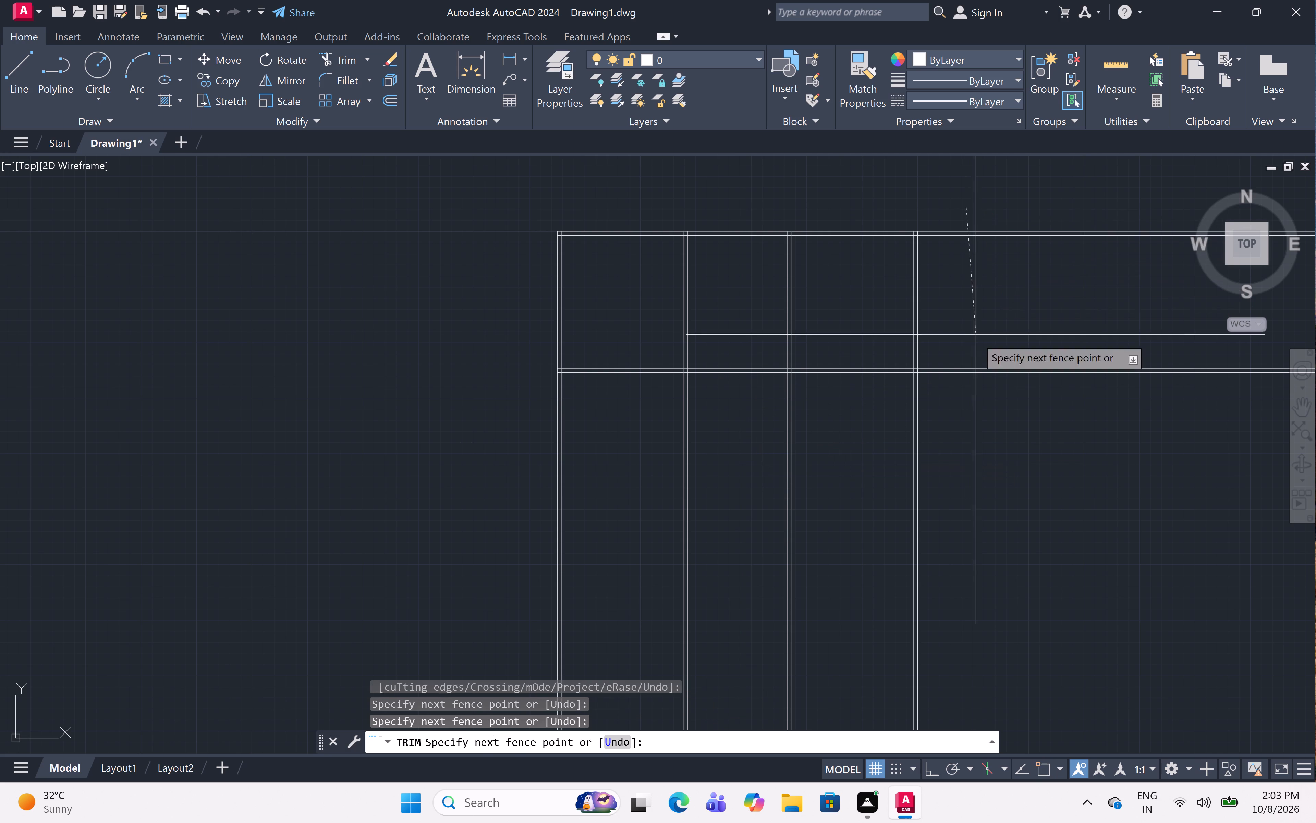
left_click(971, 412)
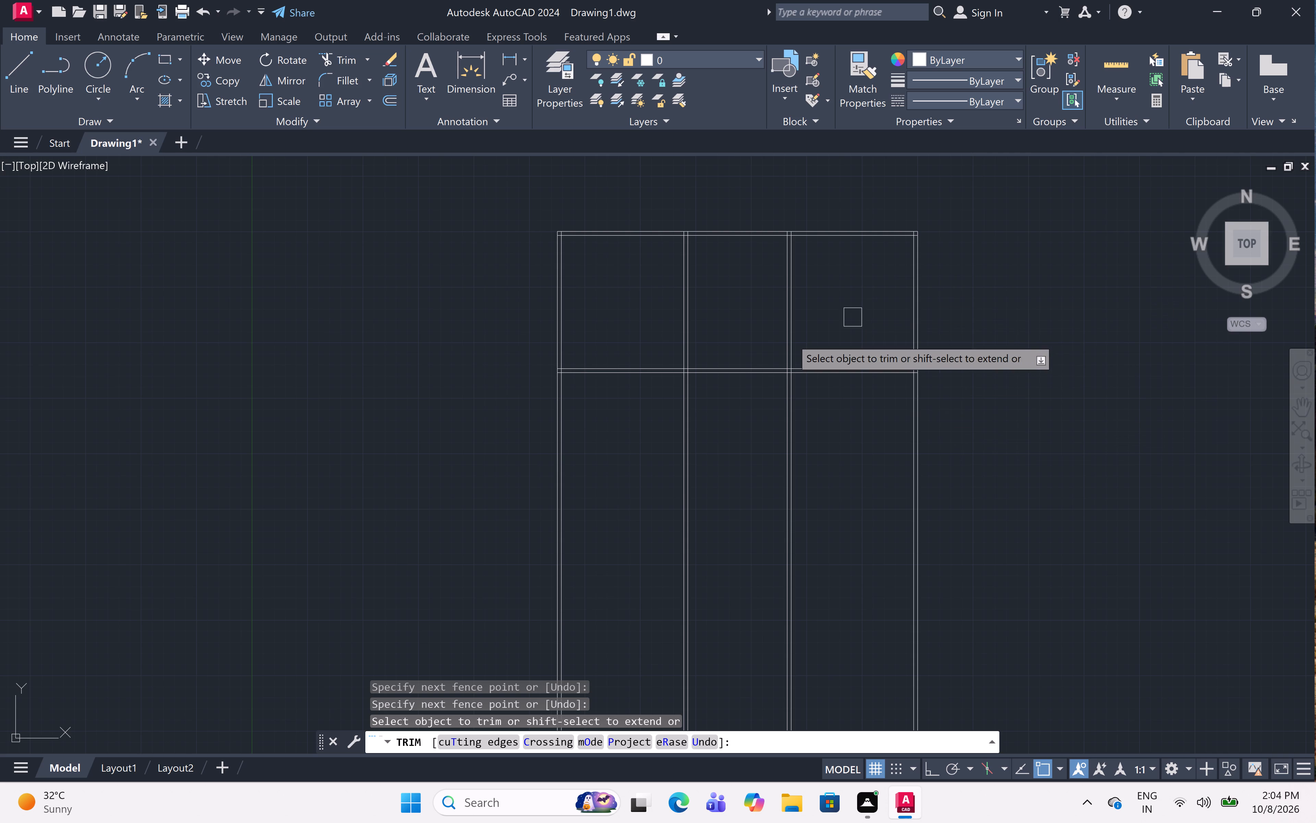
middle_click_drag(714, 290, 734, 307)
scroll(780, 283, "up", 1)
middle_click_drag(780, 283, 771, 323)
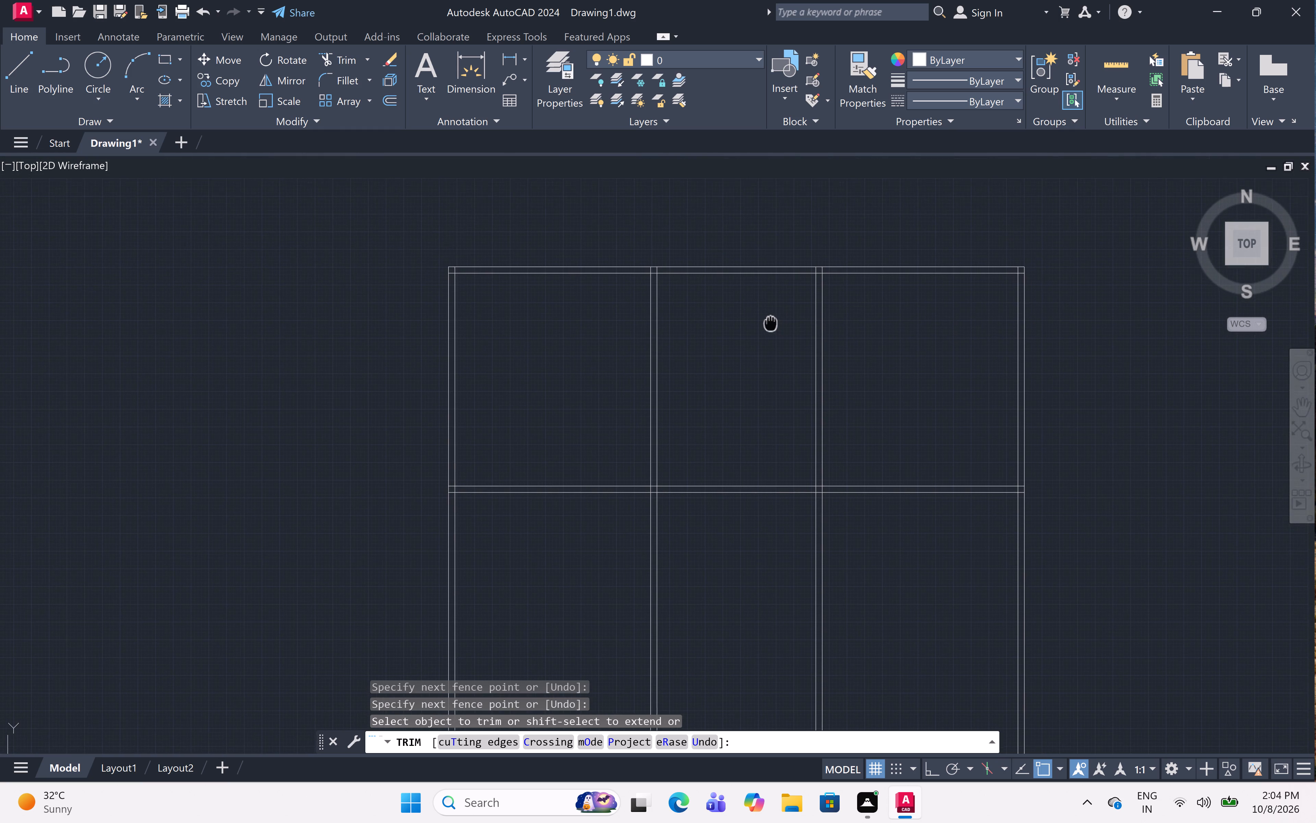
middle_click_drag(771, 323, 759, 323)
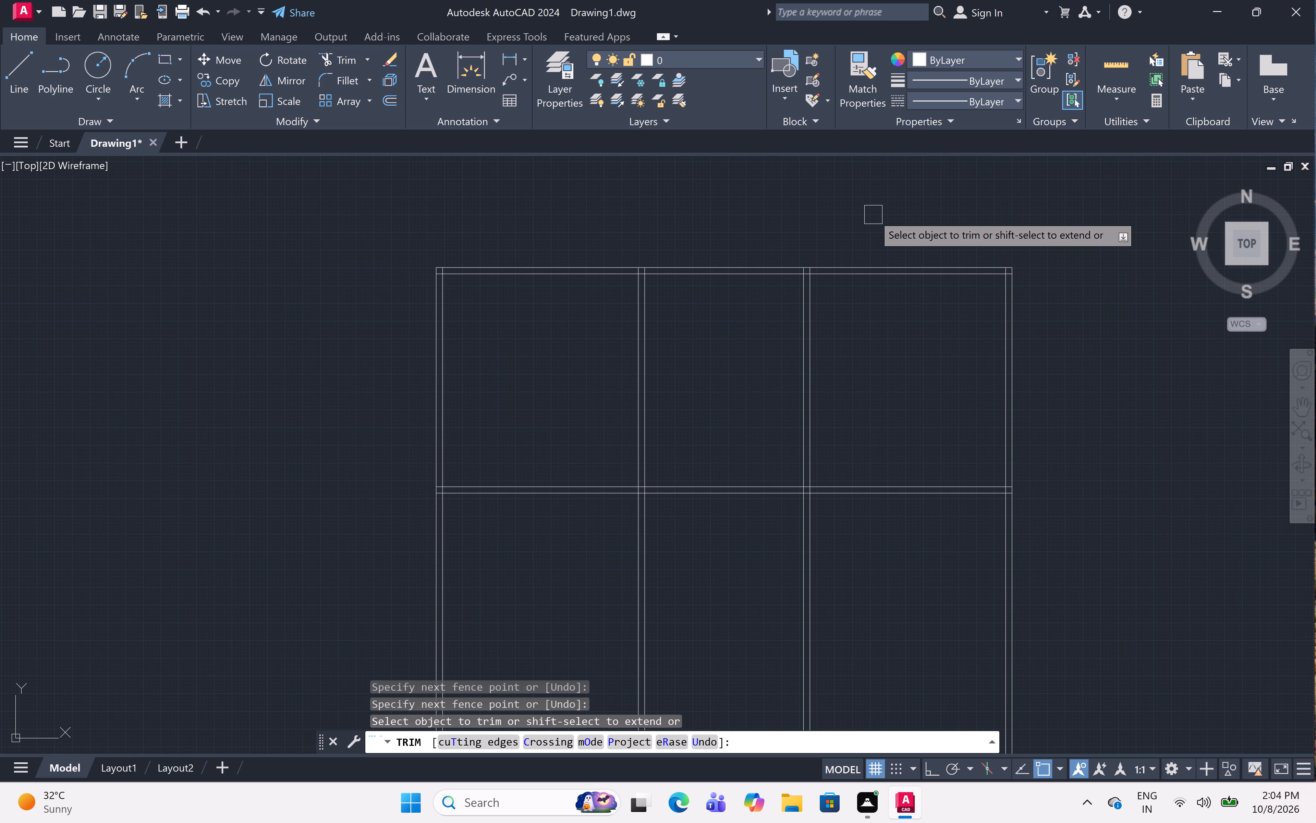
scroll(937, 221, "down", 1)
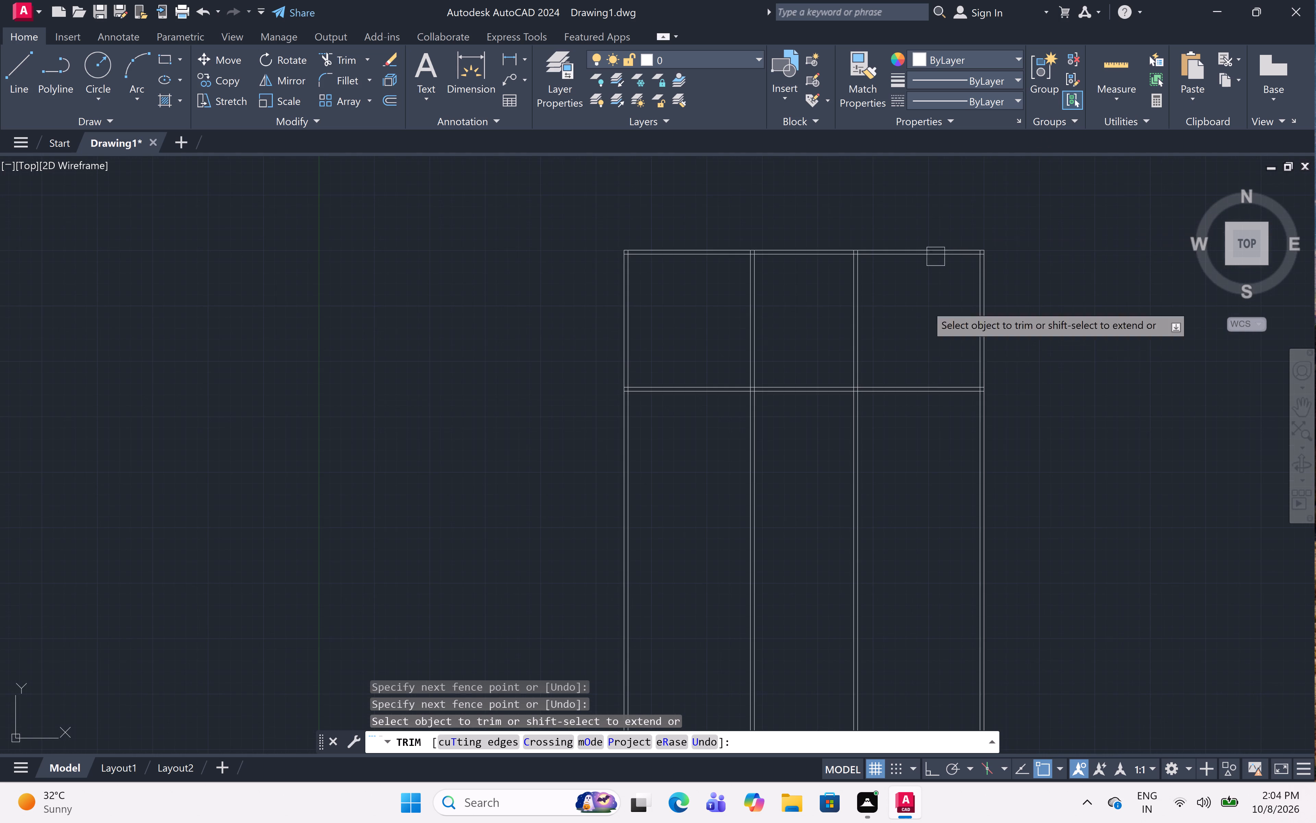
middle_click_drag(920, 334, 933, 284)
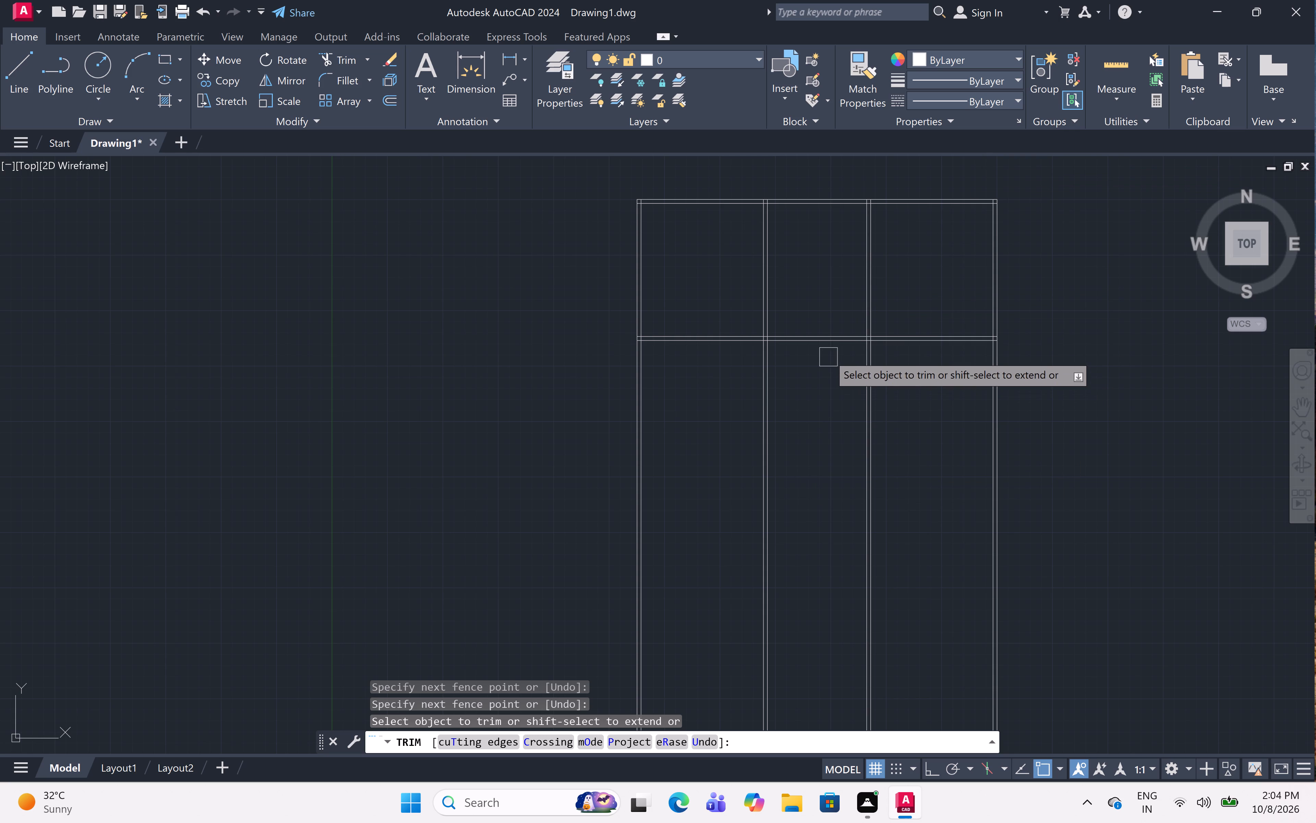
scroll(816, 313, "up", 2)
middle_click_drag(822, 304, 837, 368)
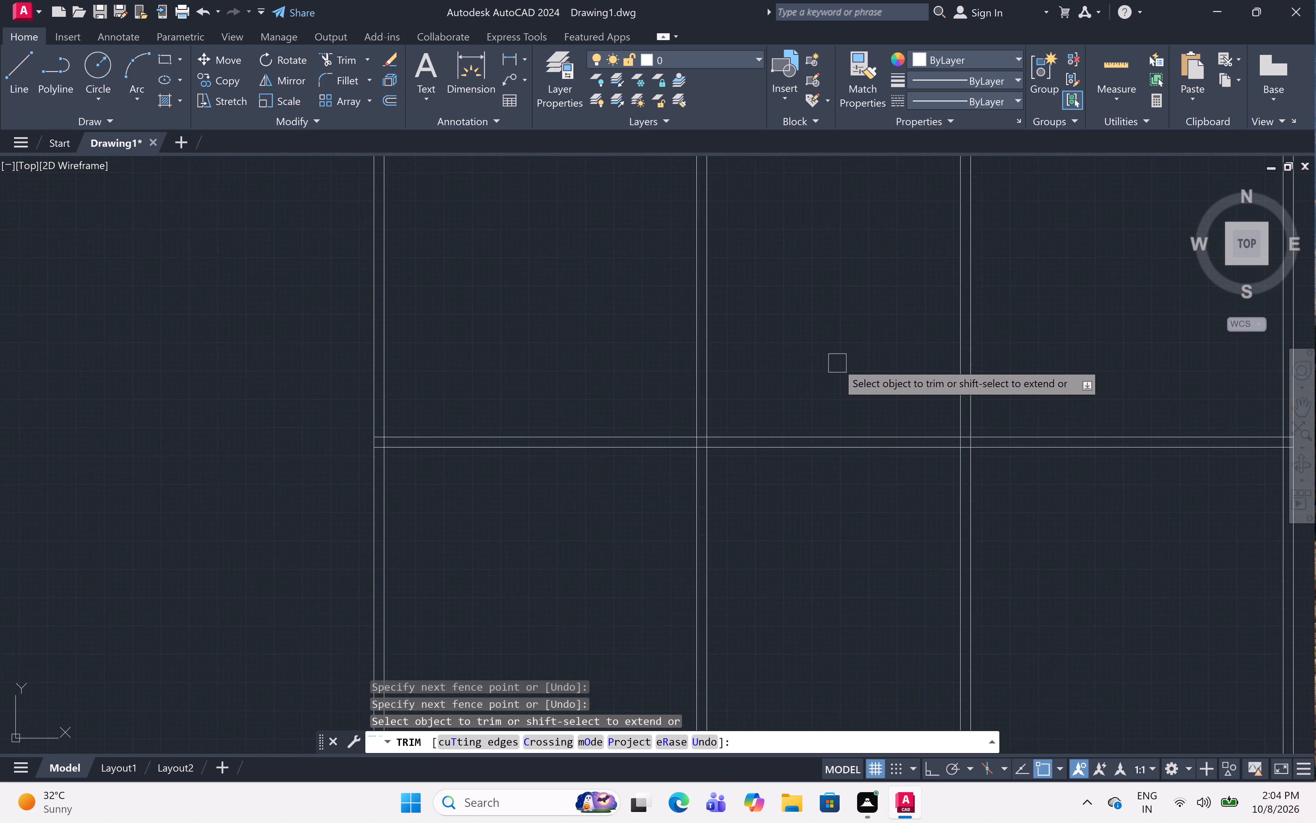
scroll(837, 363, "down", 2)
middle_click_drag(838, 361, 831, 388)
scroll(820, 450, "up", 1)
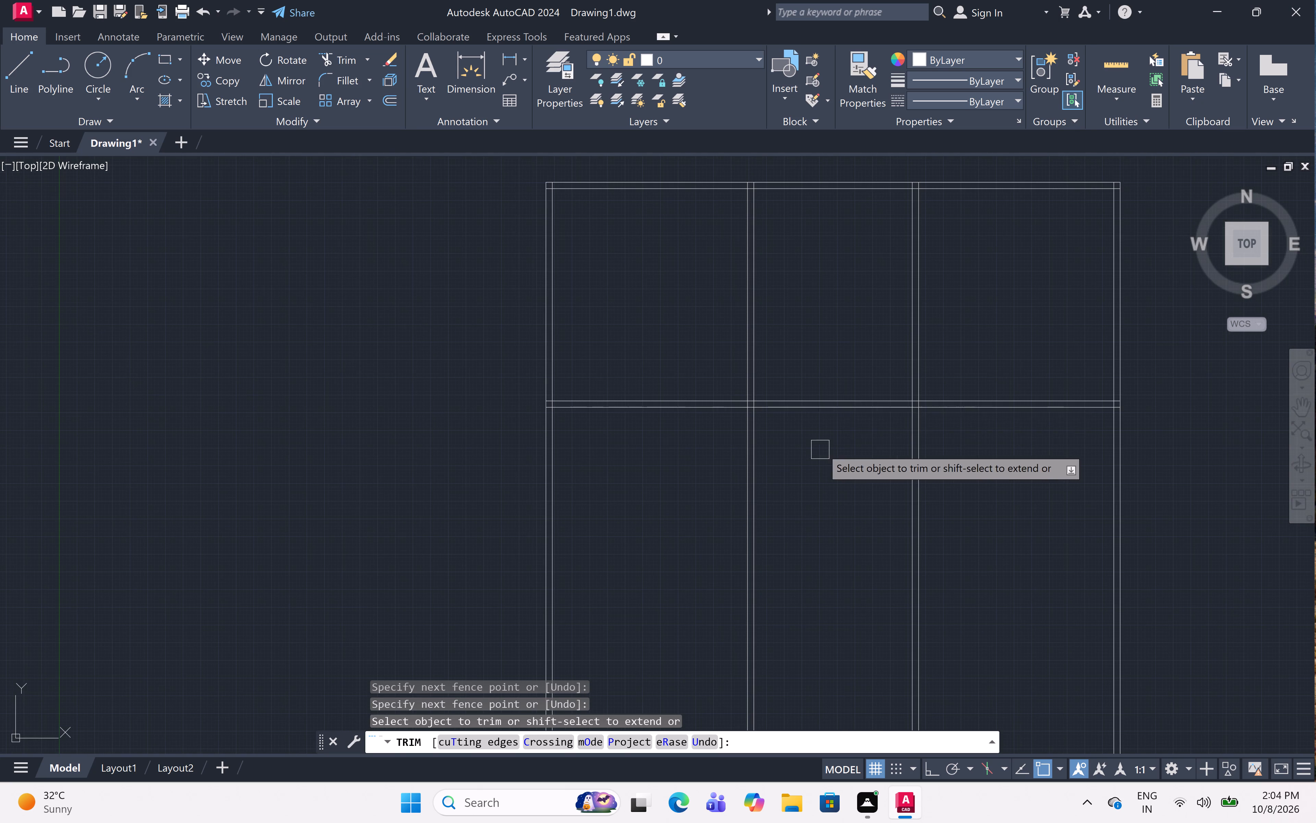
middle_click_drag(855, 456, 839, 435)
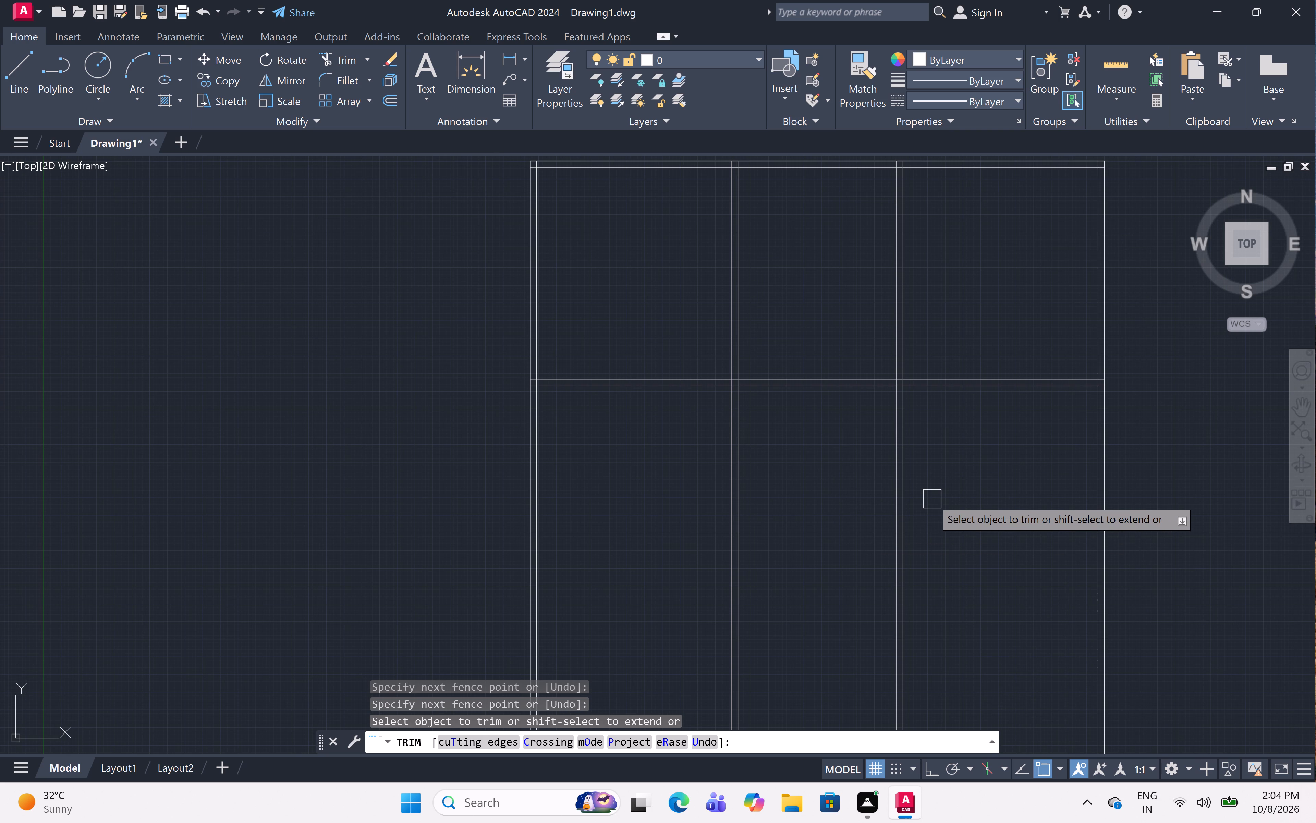
Trim away the second vertical wall pair from the west below the second horizontal wall pair.
left_click(932, 499)
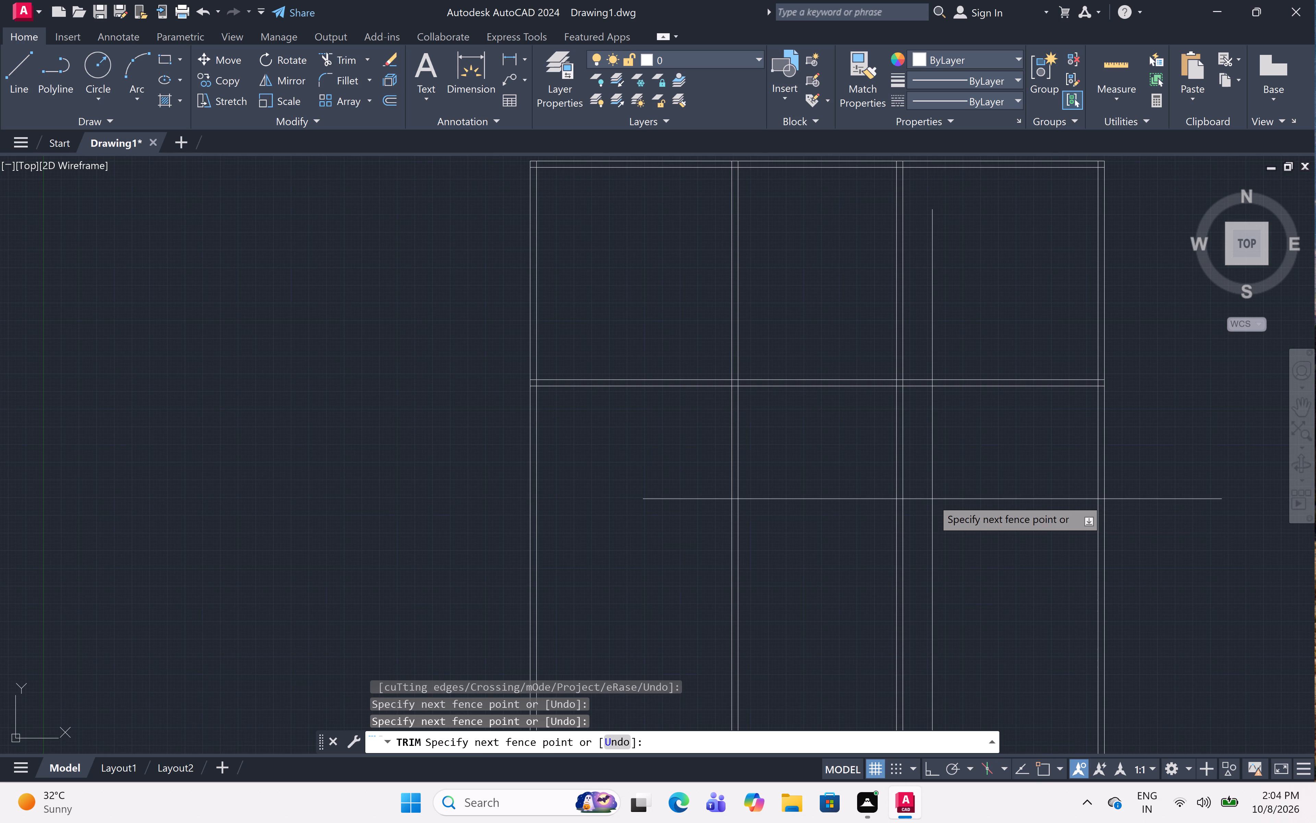
left_click(943, 514)
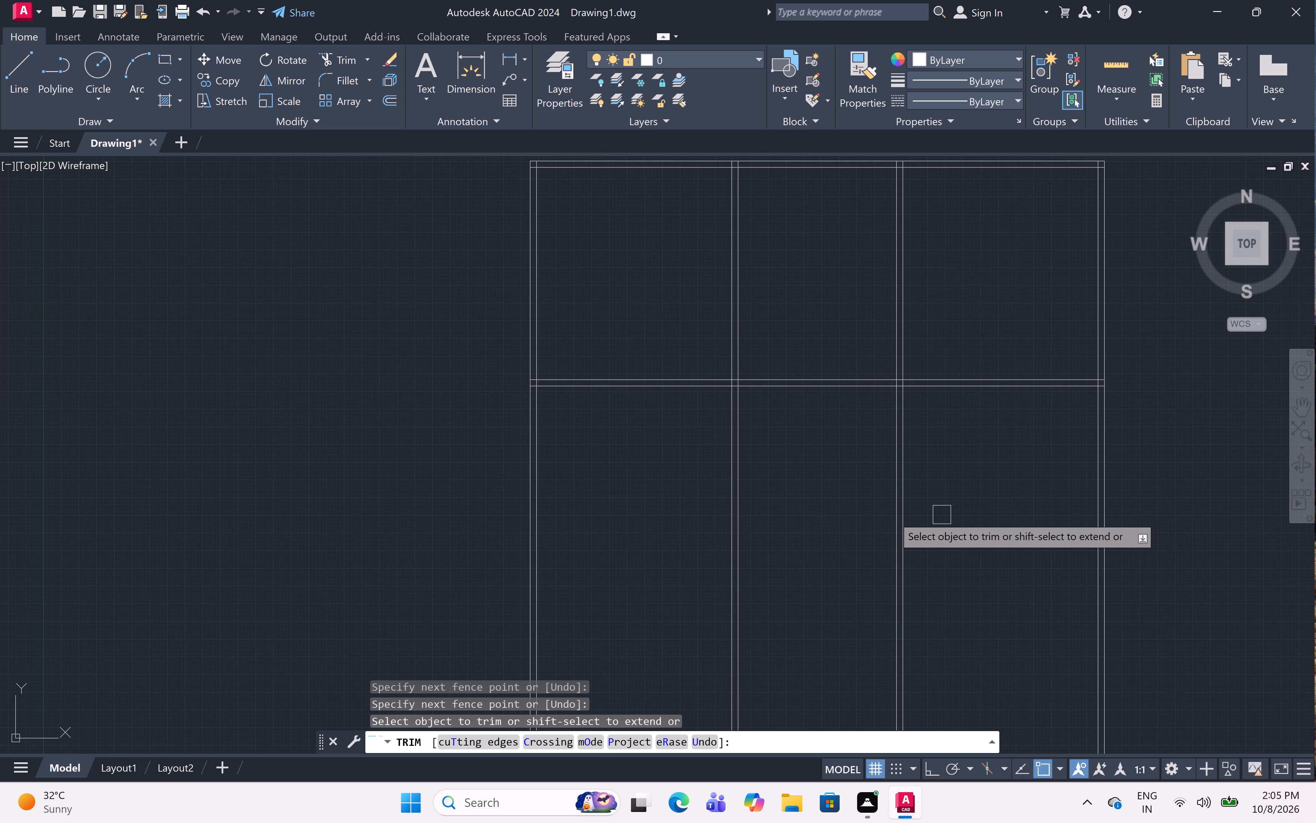
left_click(773, 474)
left_click(639, 481)
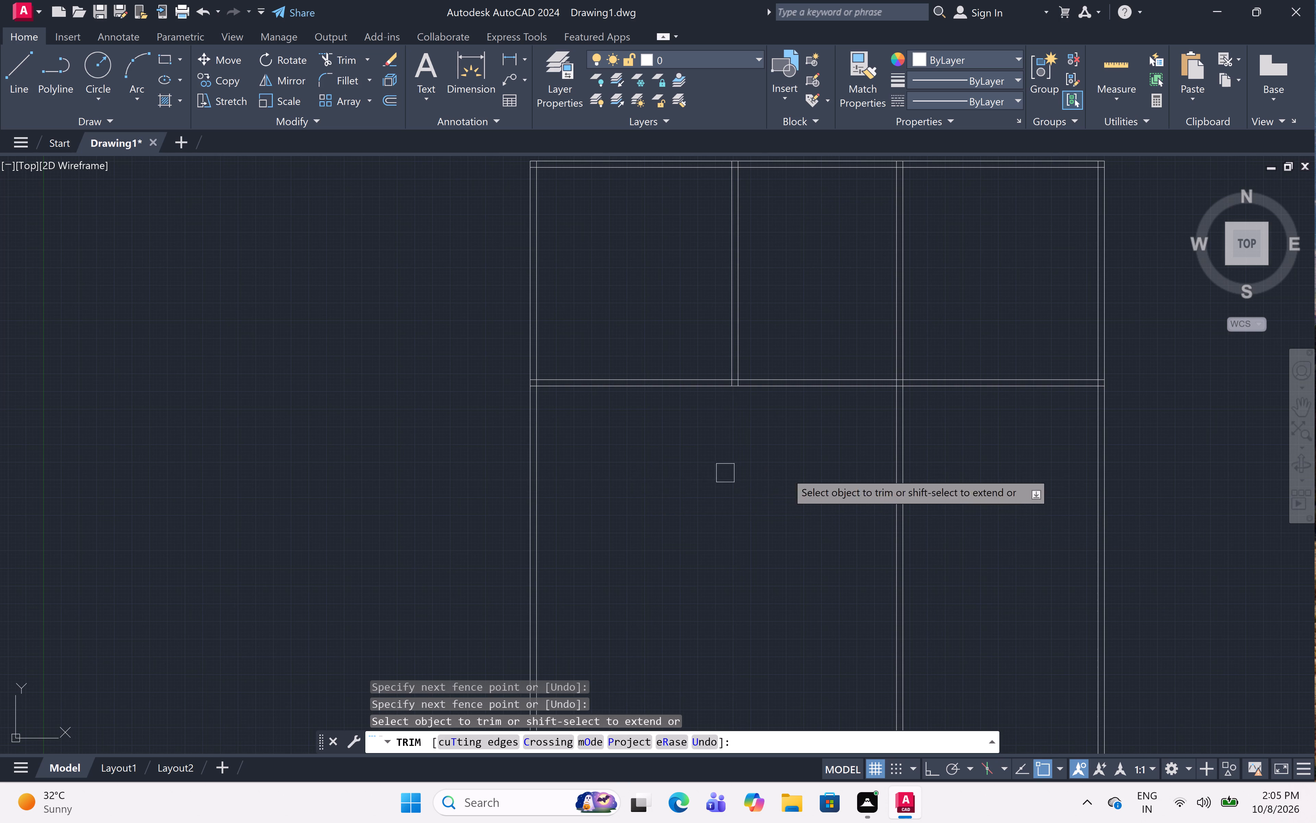
scroll(913, 487, "up", 1)
middle_click_drag(1085, 501, 934, 496)
scroll(924, 475, "down", 2)
middle_click_drag(946, 495, 914, 491)
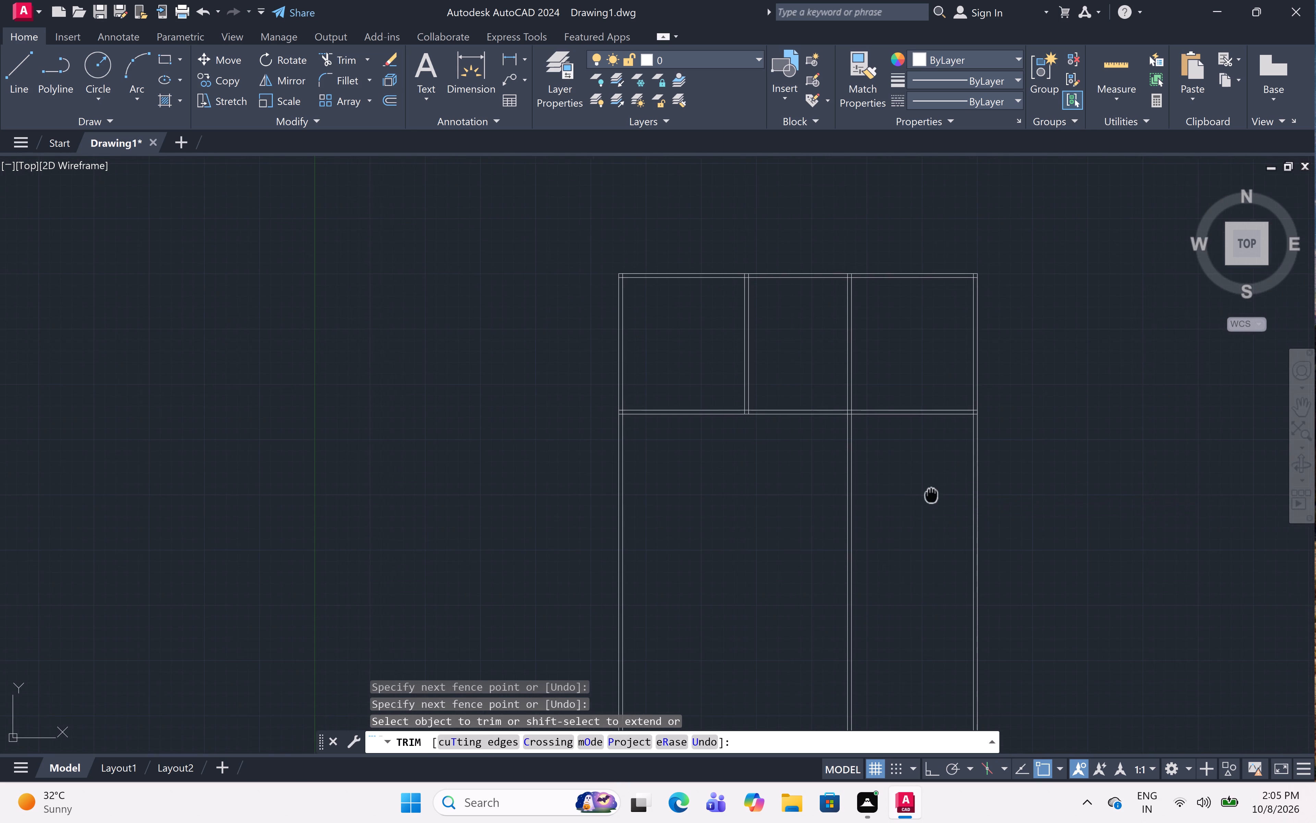
middle_click_drag(914, 491, 909, 490)
scroll(909, 490, "up", 2)
key("Escape")
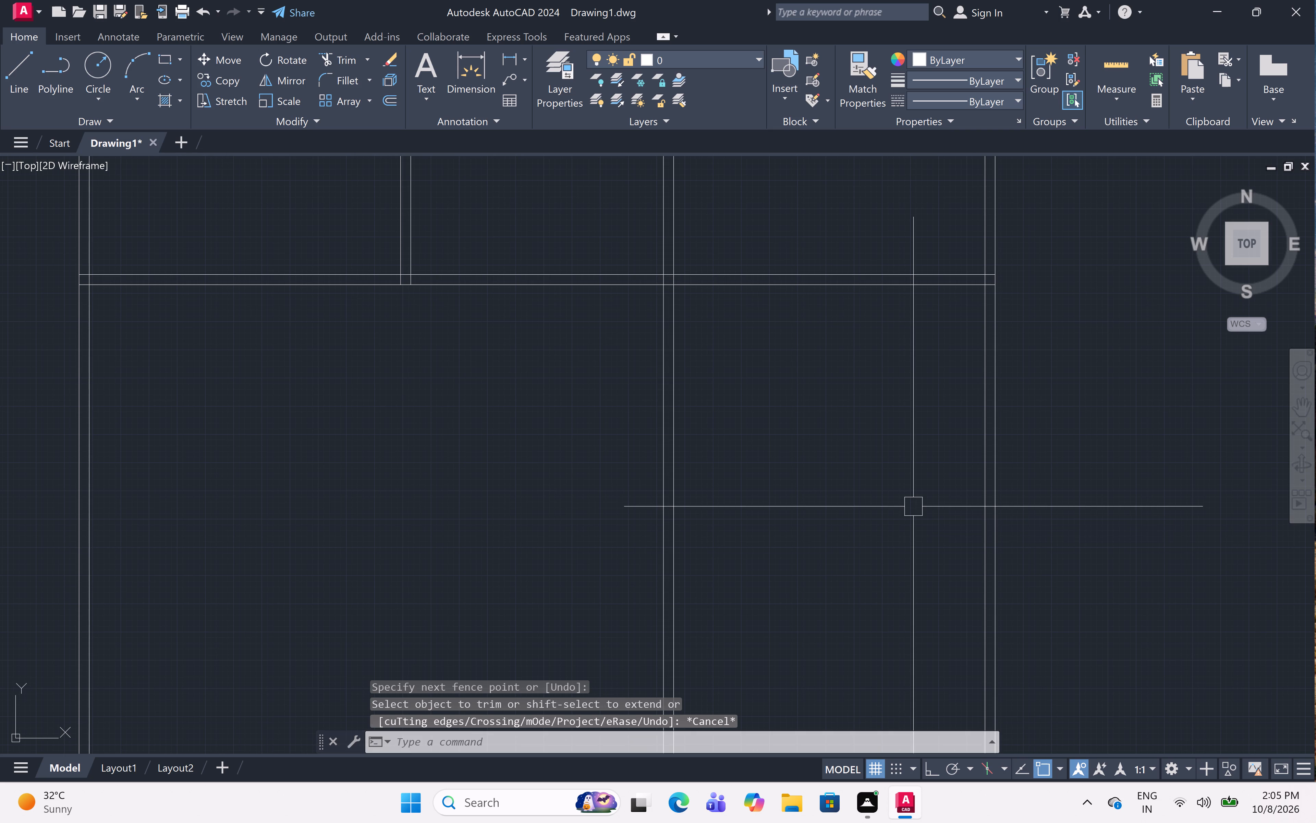
Offset the inner line of the easternmost vertical wall pair 8'1" to the west.
key("o")
type("ff")
key("space")
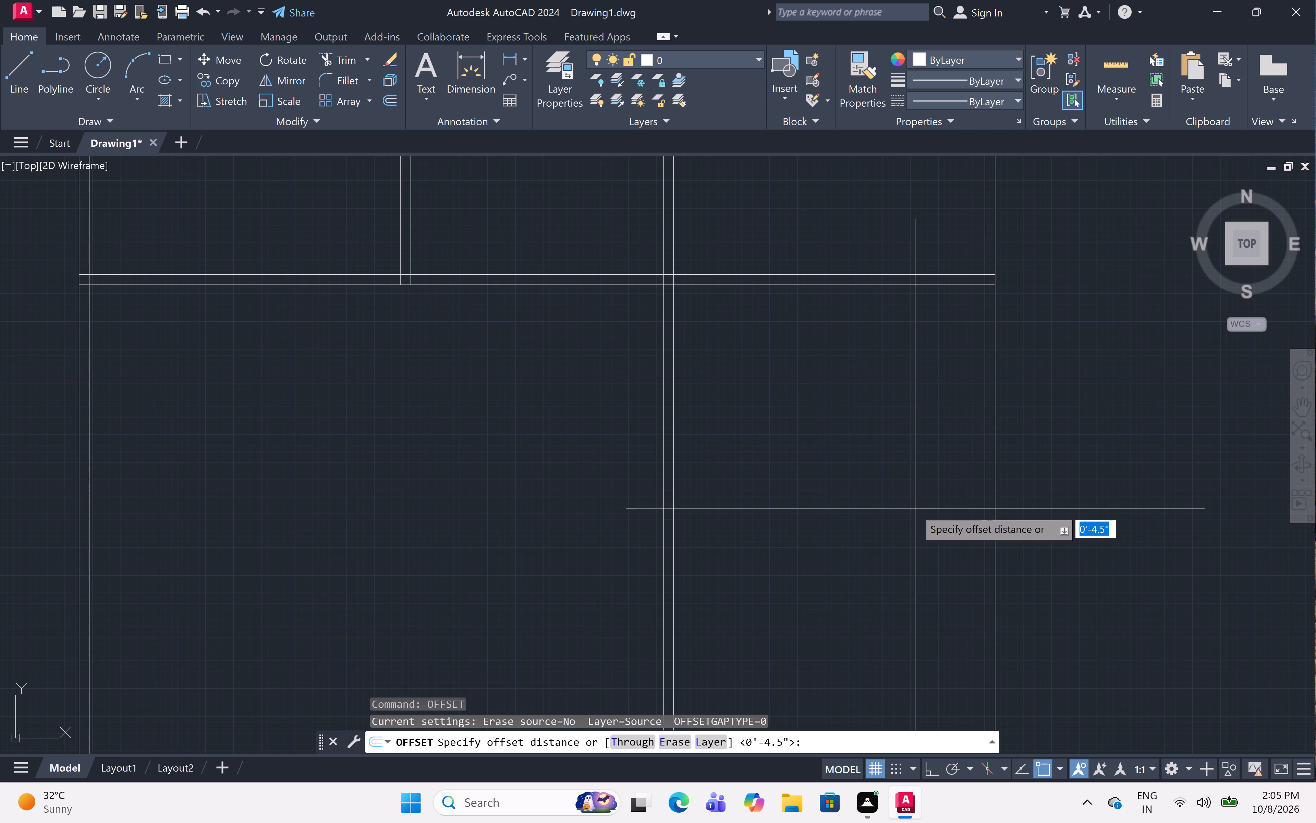
type("8'1")
key("shift+quotedbl")
key("space")
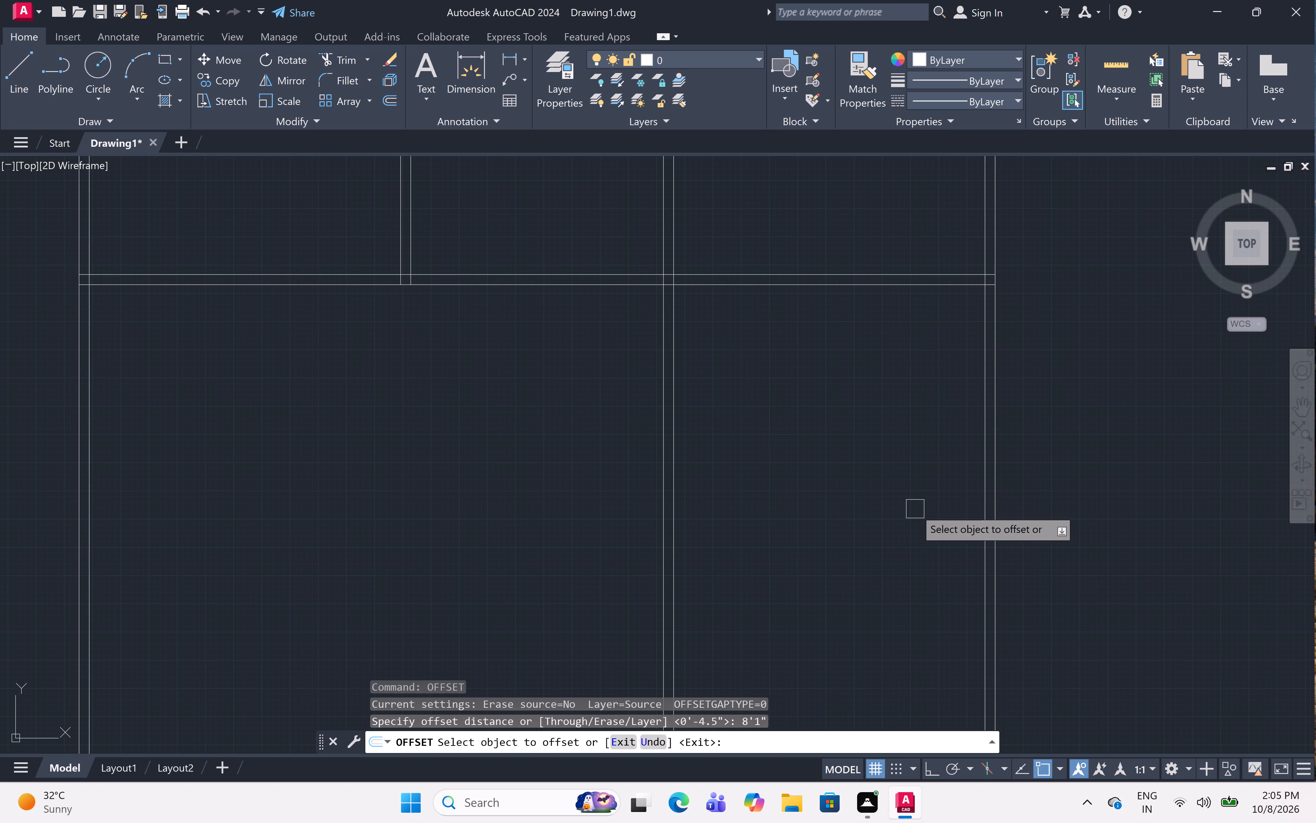
left_click(980, 532)
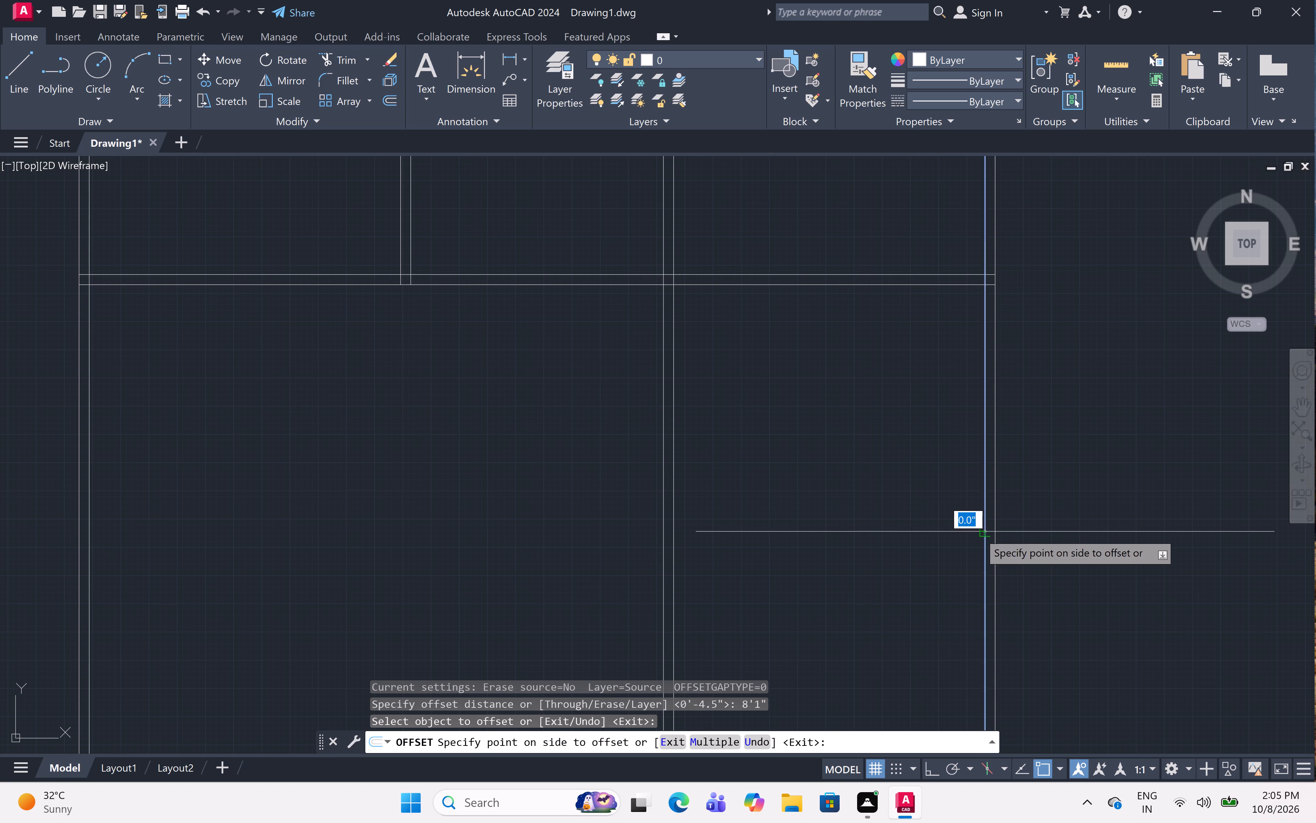
left_click(837, 534)
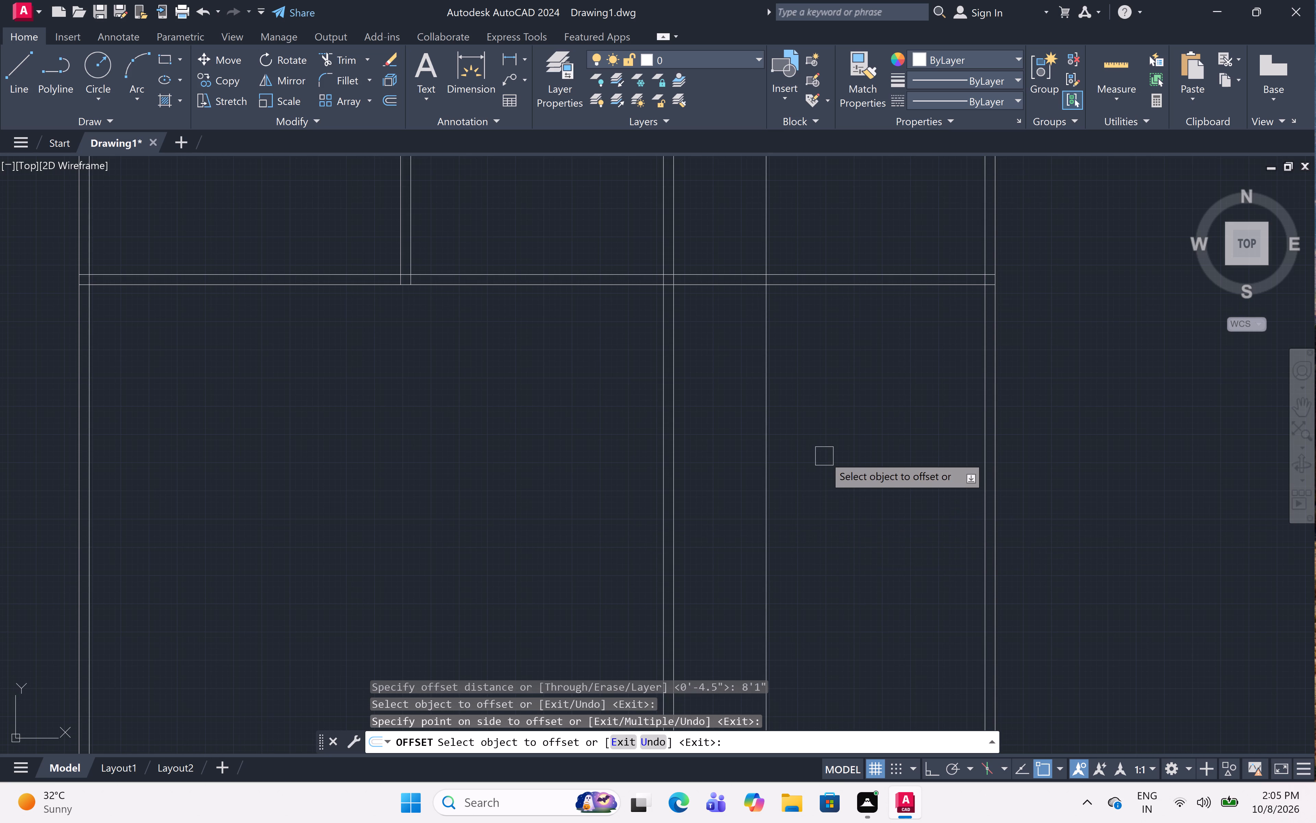
key("space")
Offset the new vertical line 4.5" to the west to form a wall pair inside the easternmost room.
key("space")
type("4")
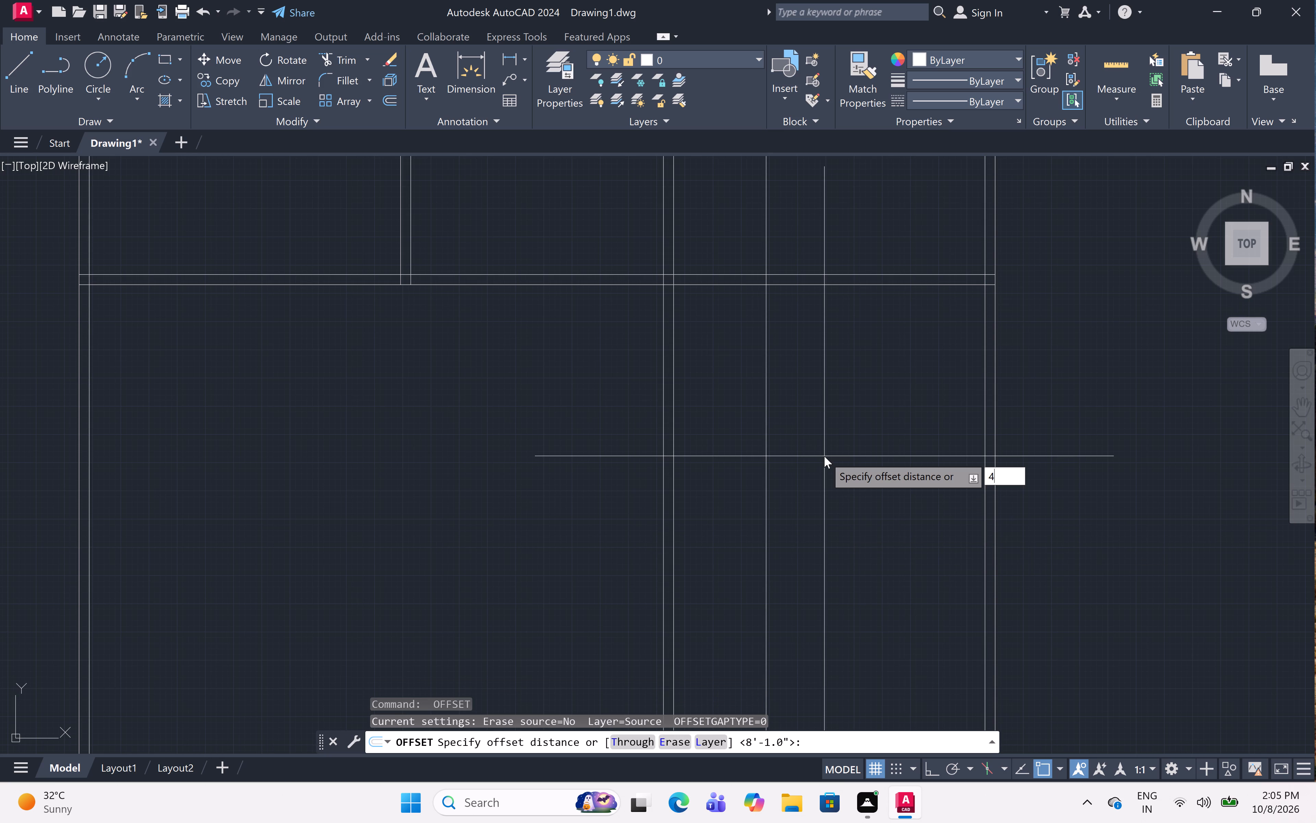
type(".5")
type("\"")
key("space")
key("space")
key("space")
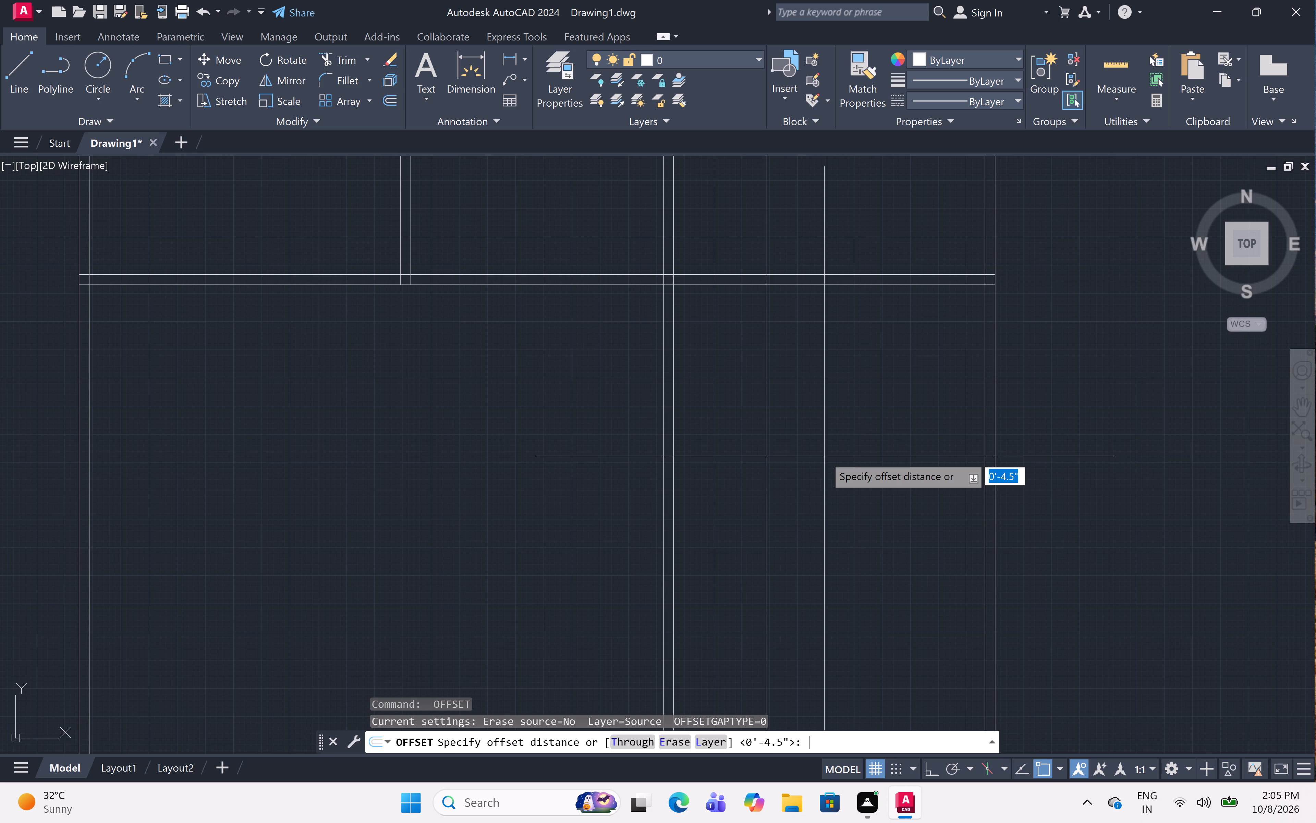
key("space")
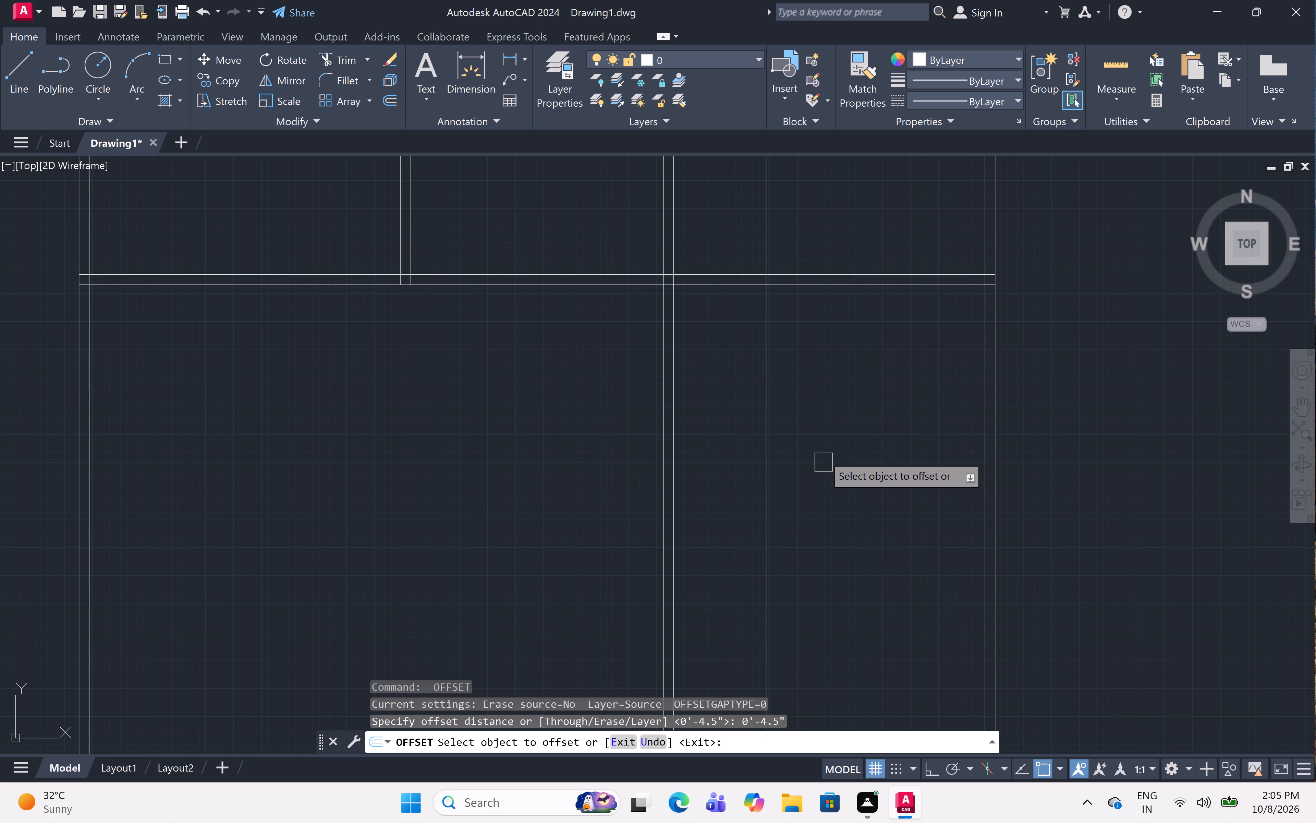
left_click(765, 478)
left_click(733, 482)
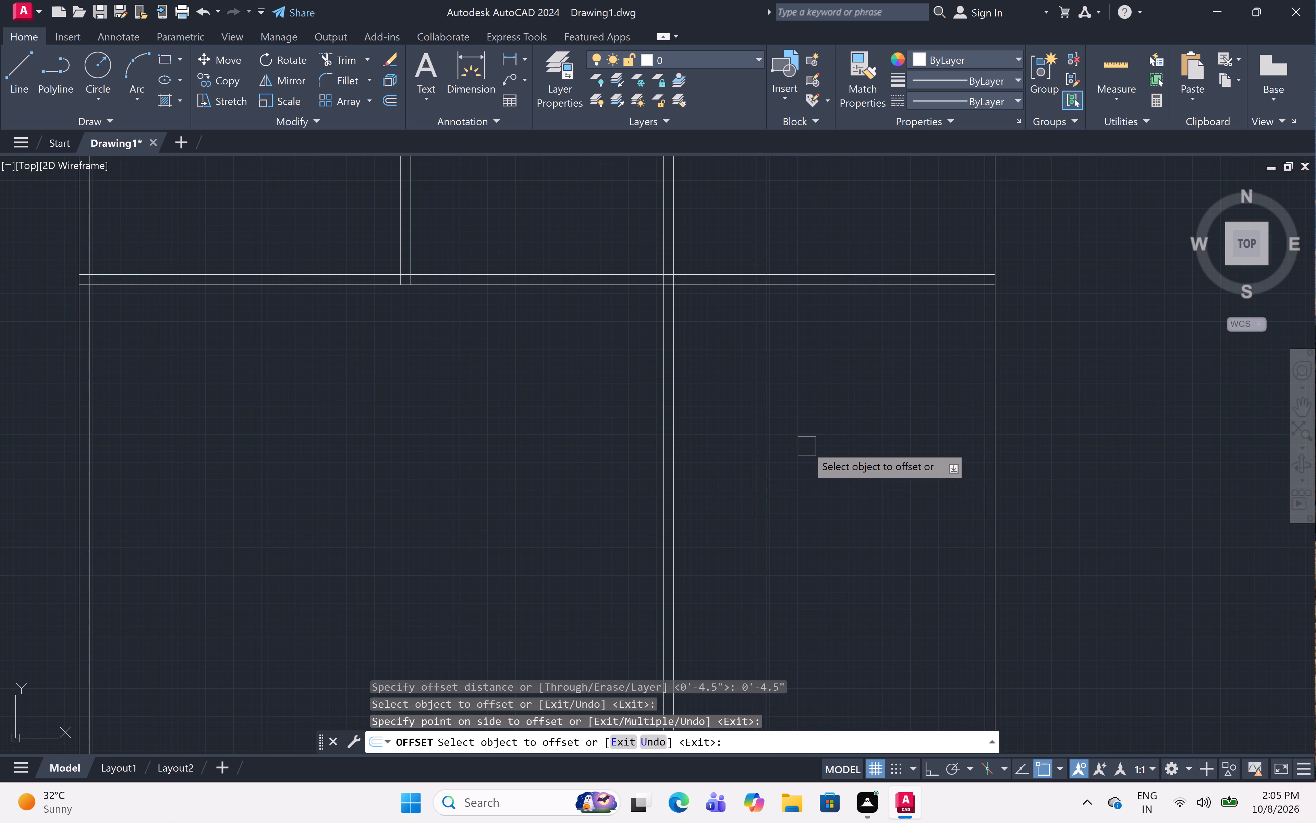
key("space")
Offset the lower line of the second horizontal wall pair 10'8" to the south.
key("space")
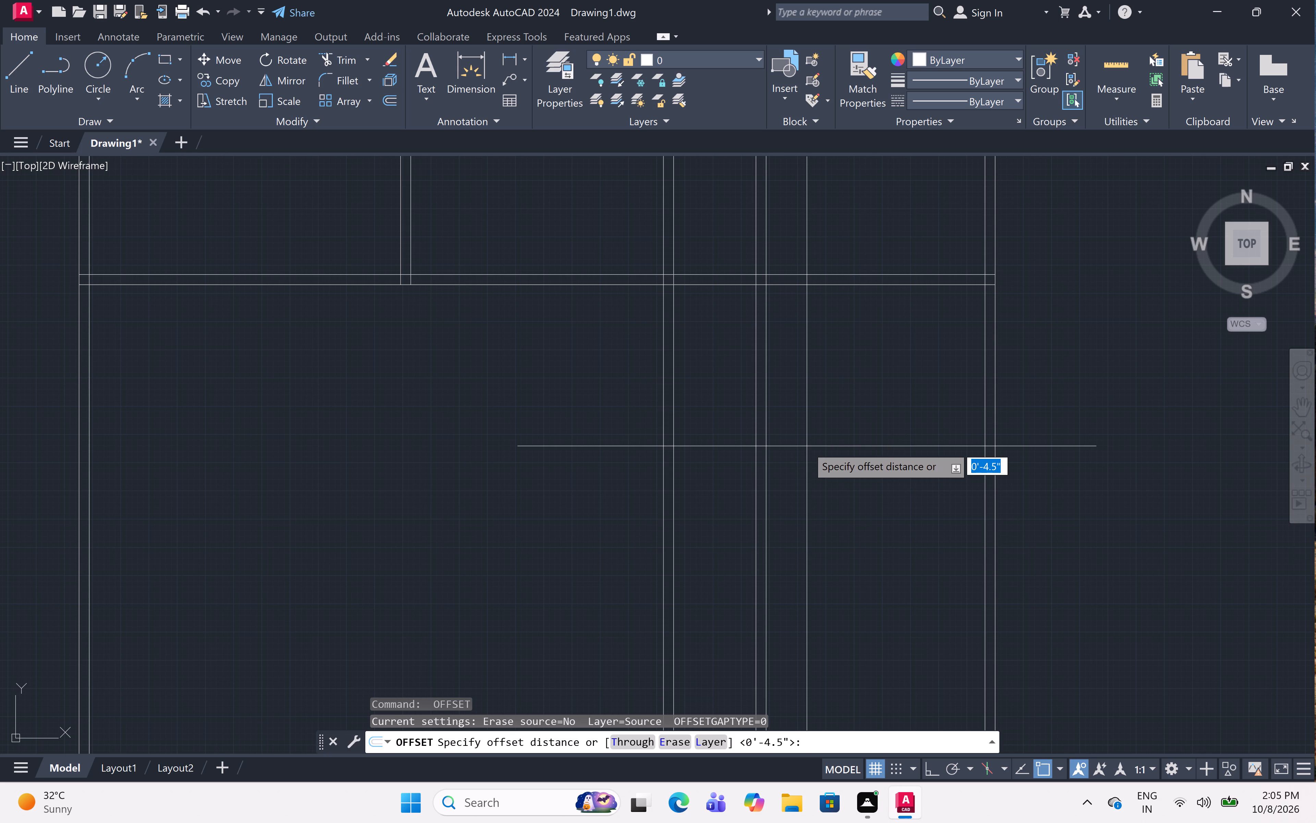
type("10'")
type("8\"")
key("space")
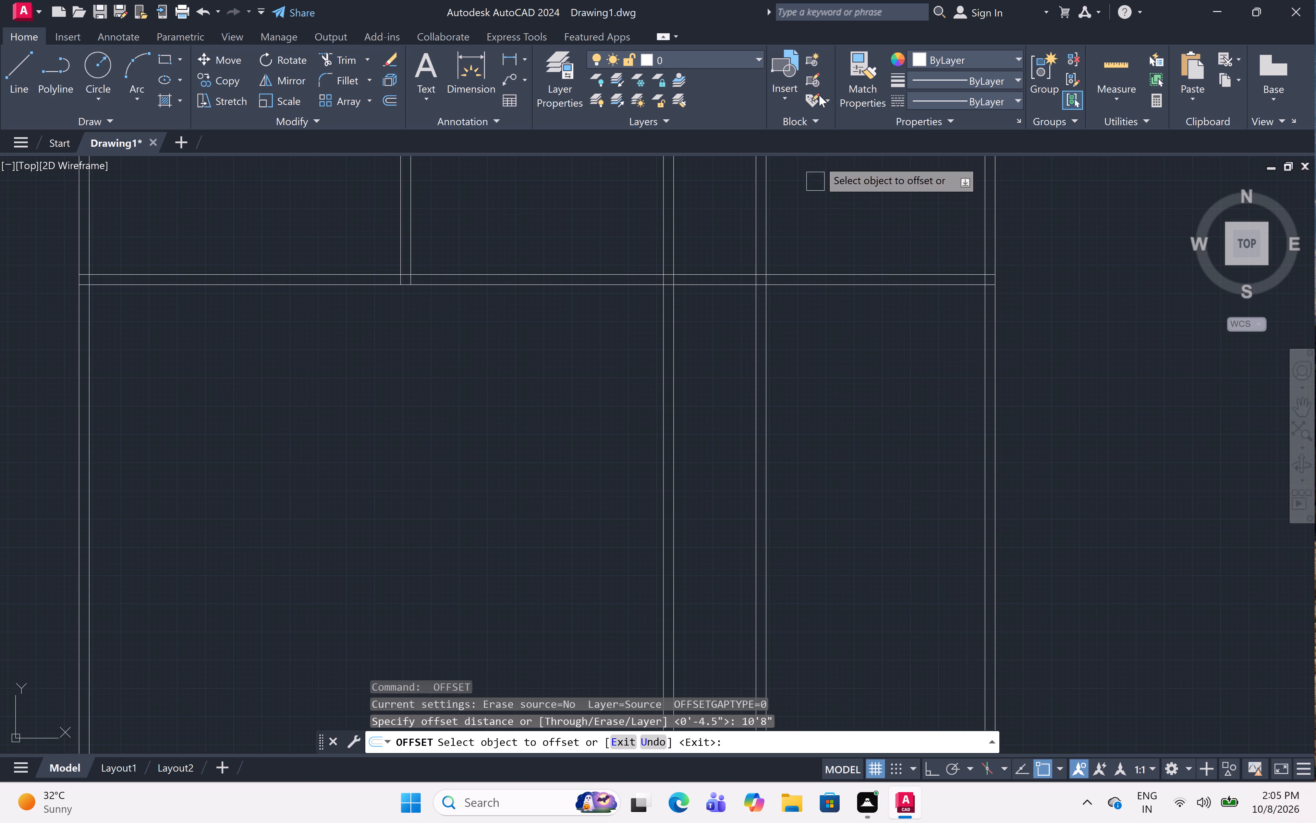
left_click(889, 290)
left_click(893, 369)
scroll(877, 303, "down", 3)
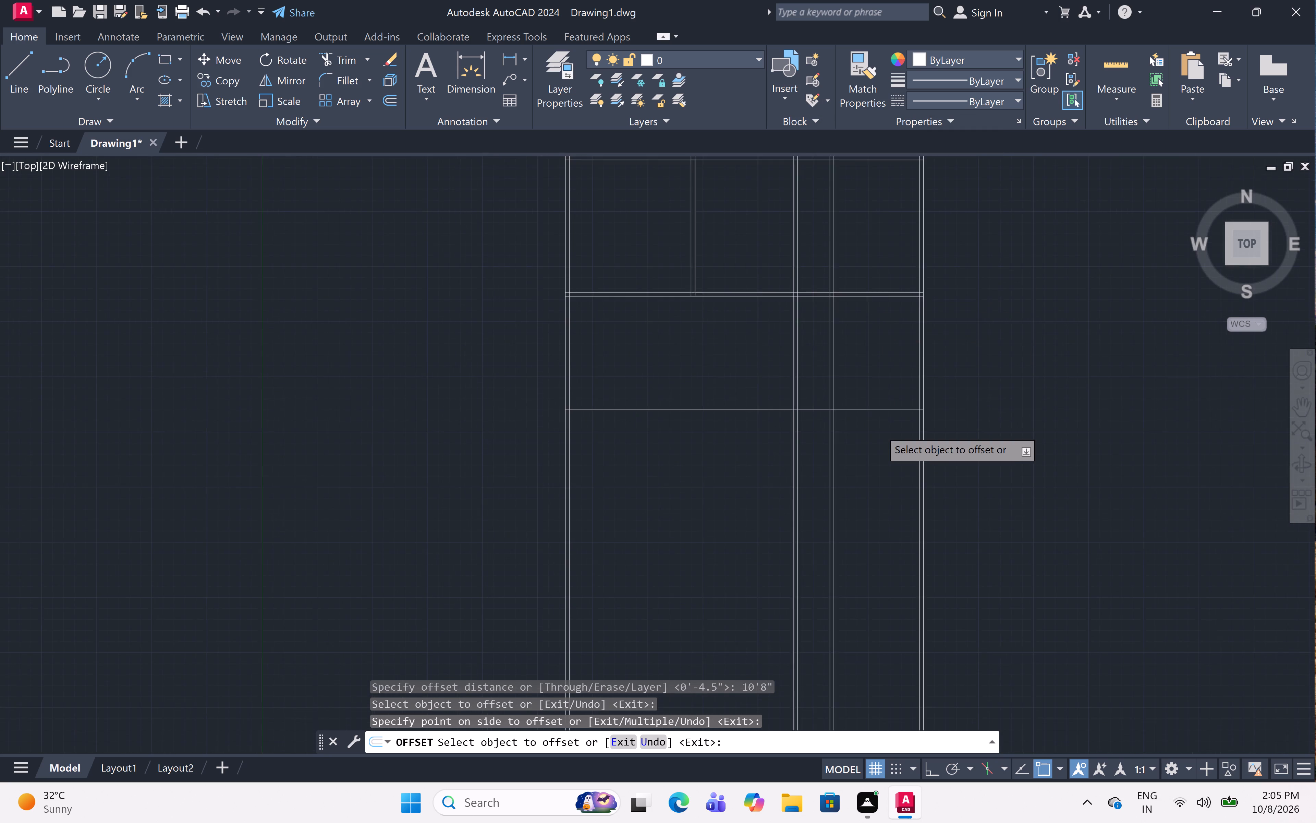
scroll(886, 408, "up", 3)
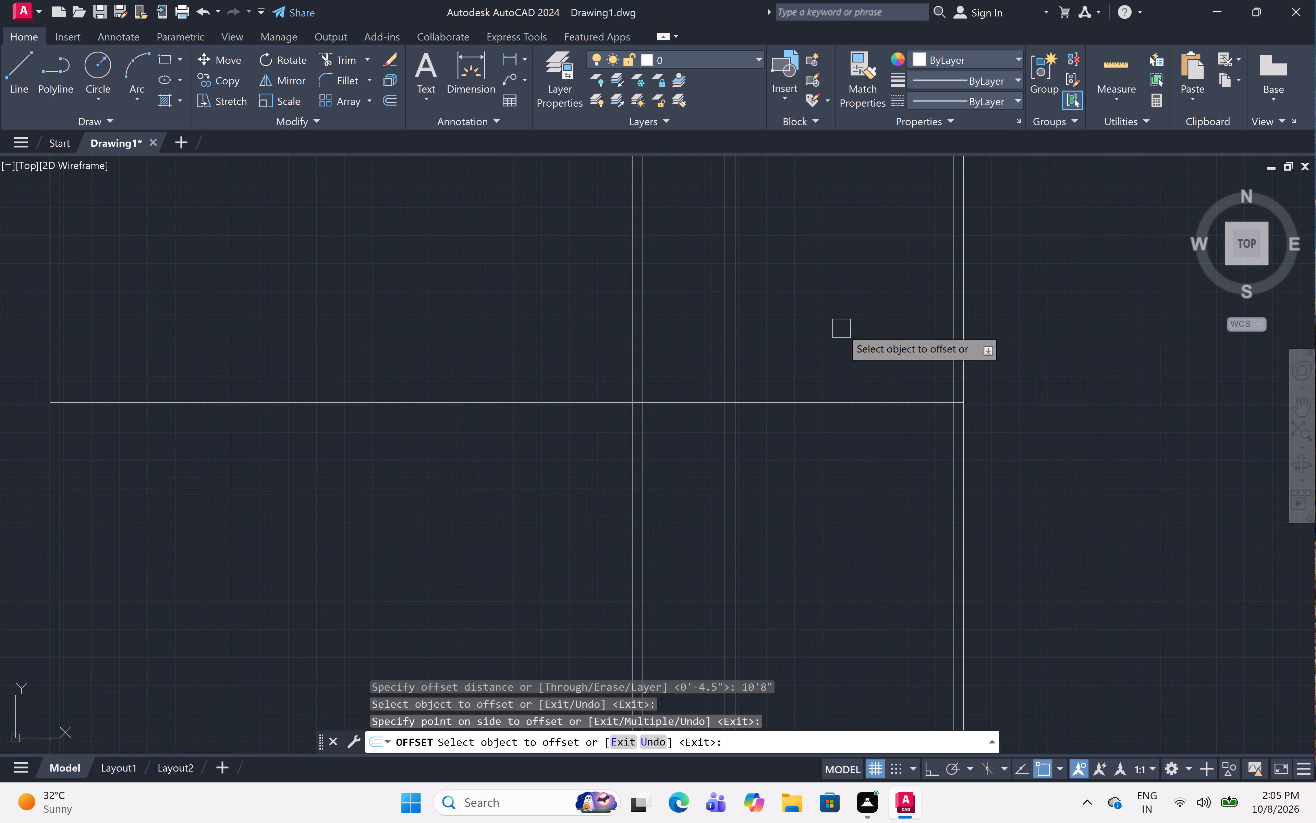
key("space")
Offset the new horizontal line 4.5" to the south to form the third horizontal wall pair.
key("space")
type("4")
key("period")
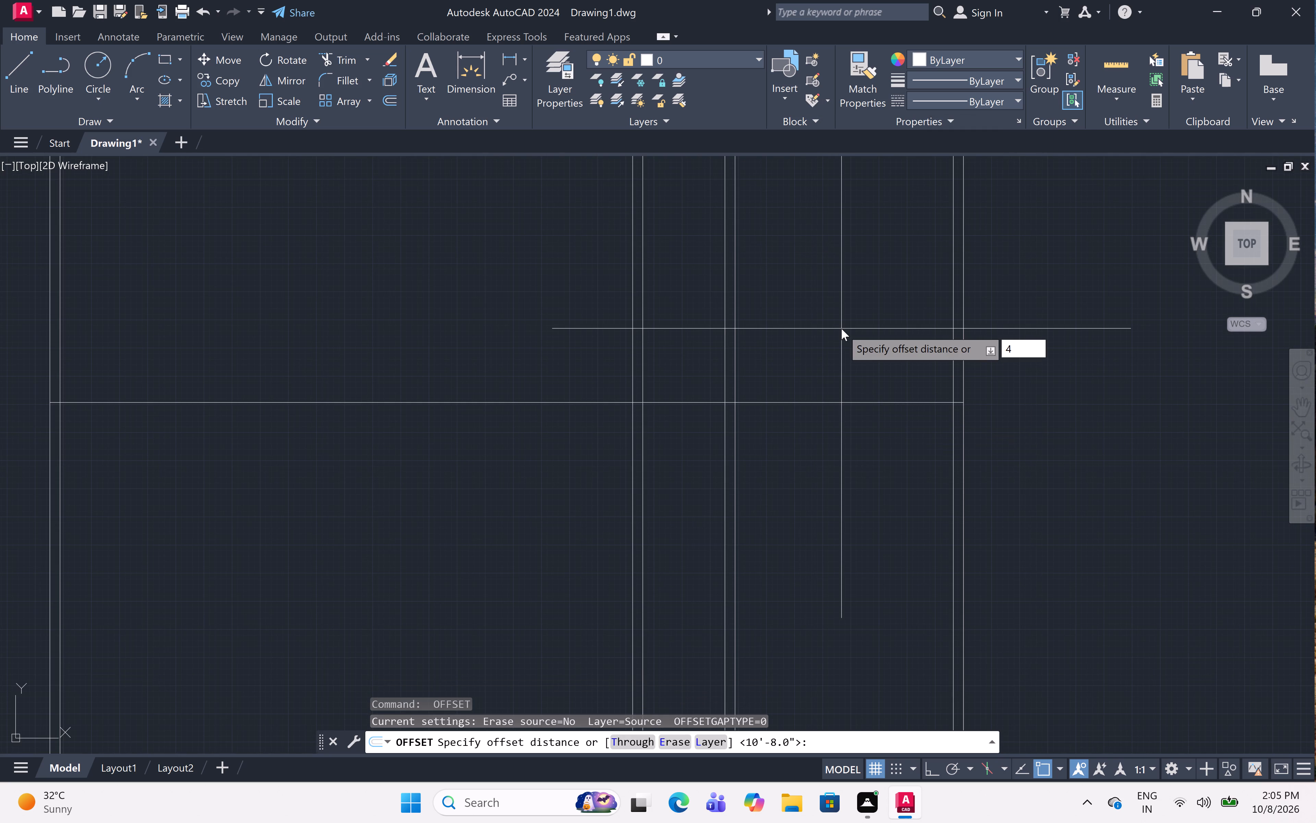
key("5")
key("shift+quotedbl")
key("space")
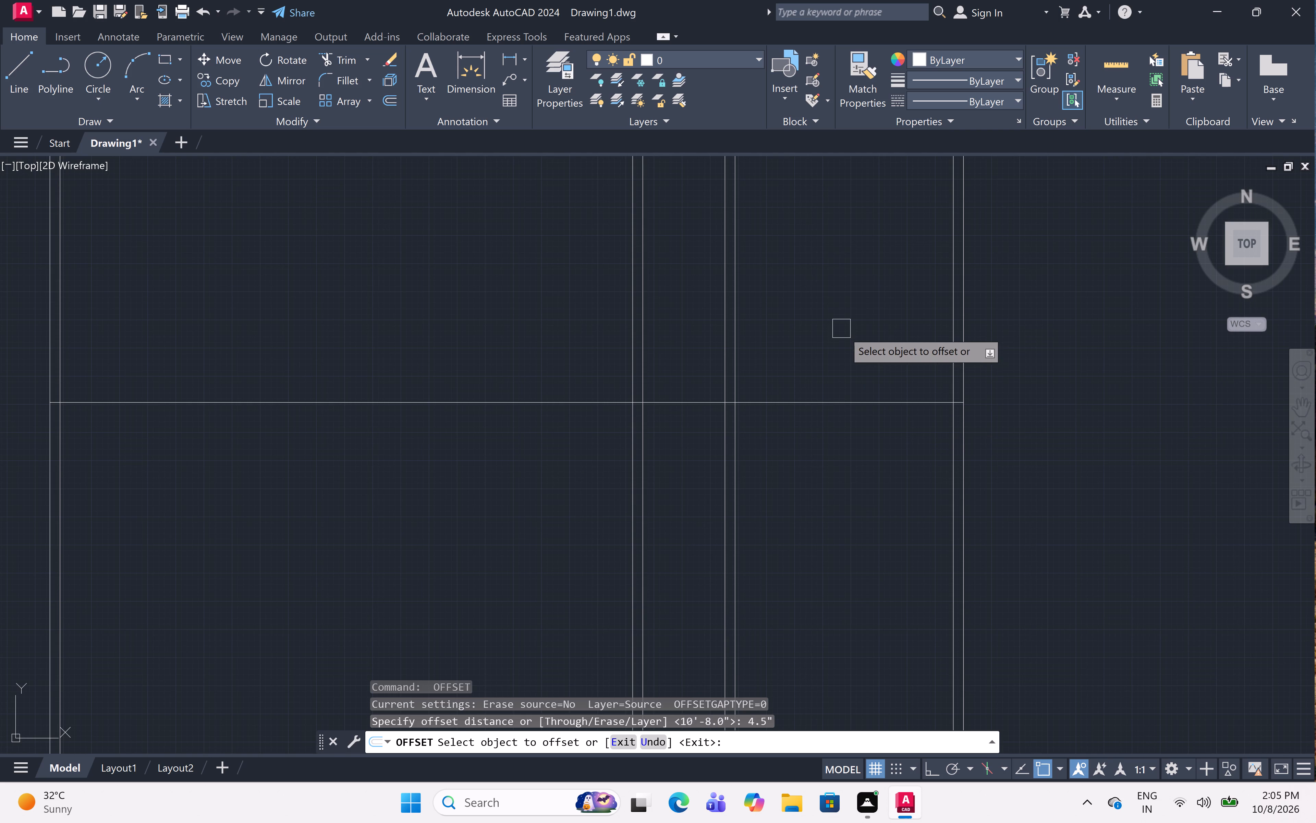
left_click(853, 407)
left_click(869, 499)
scroll(853, 343, "down", 1)
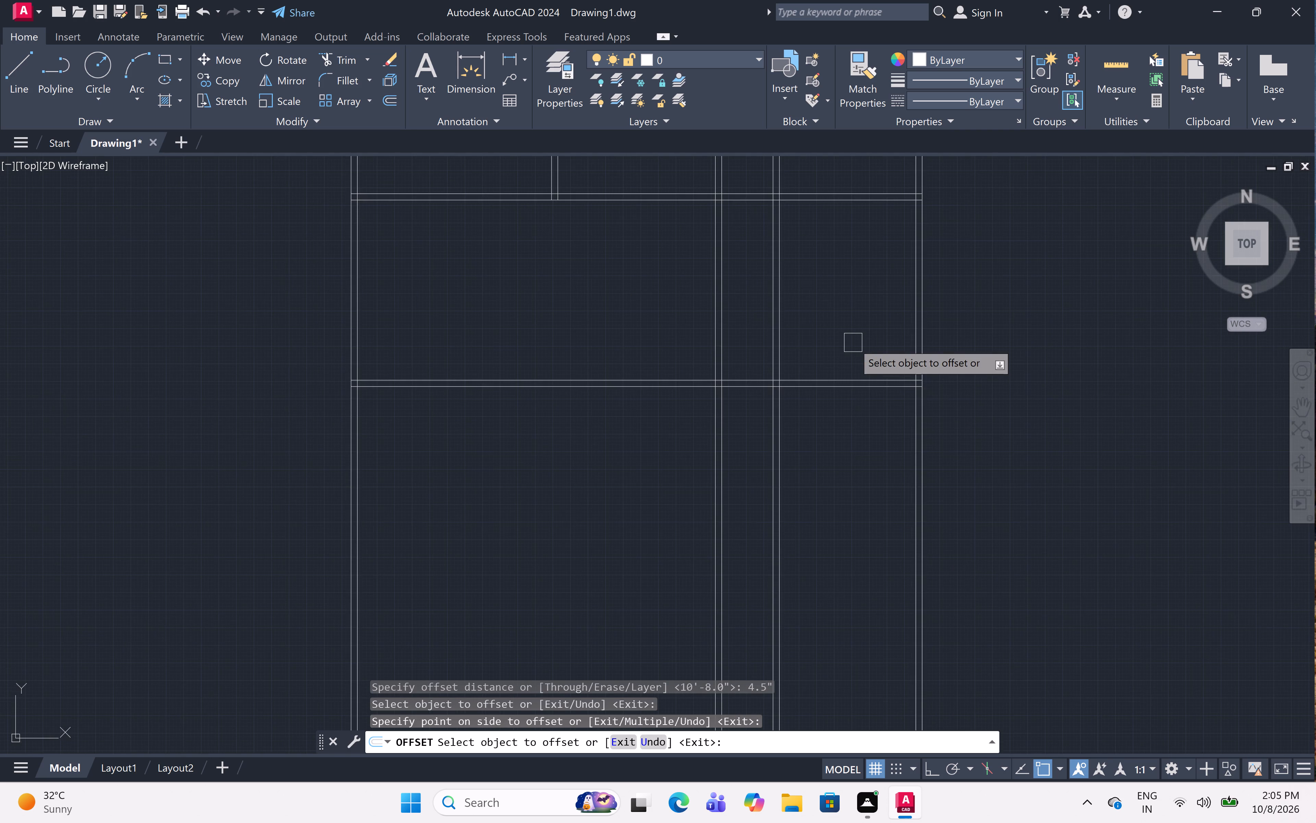
middle_click_drag(853, 343, 891, 411)
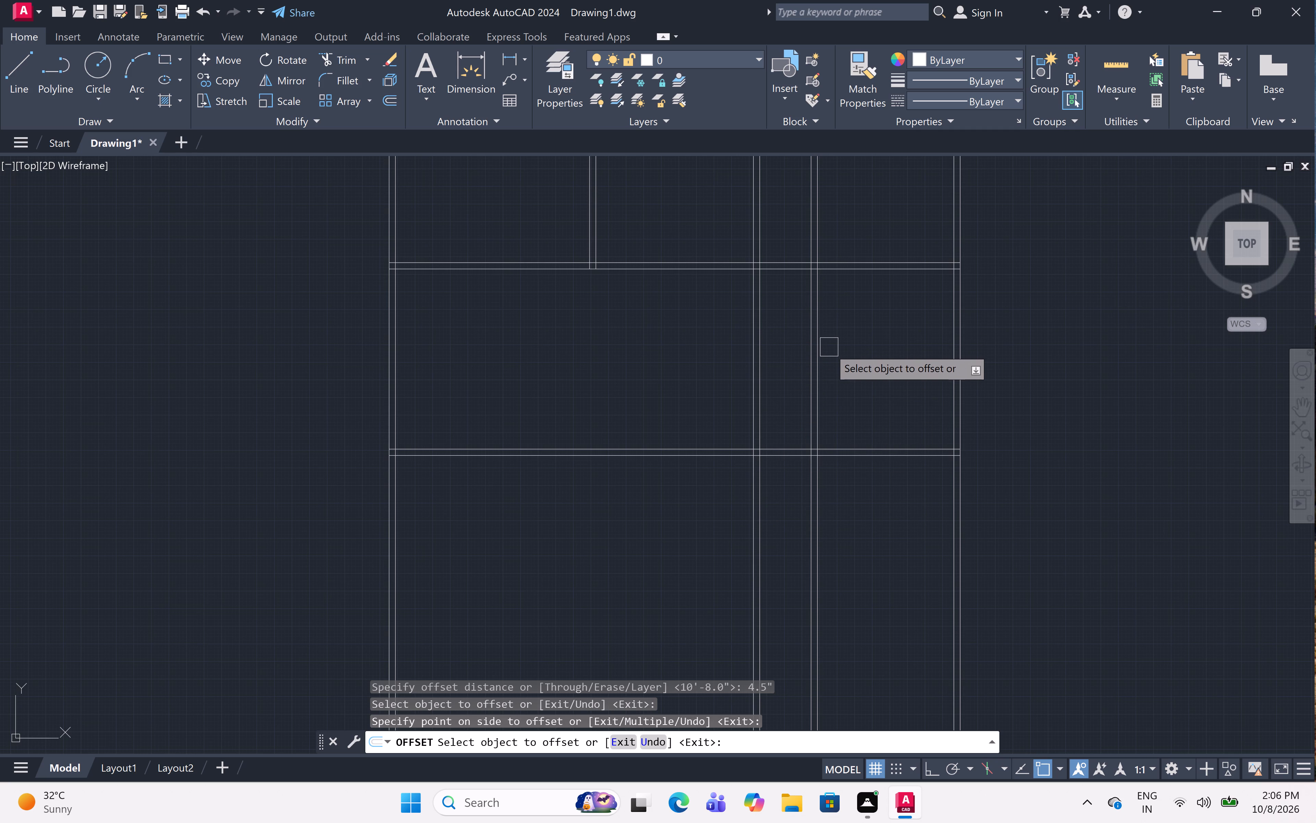
scroll(834, 356, "down", 2)
scroll(841, 427, "up", 2)
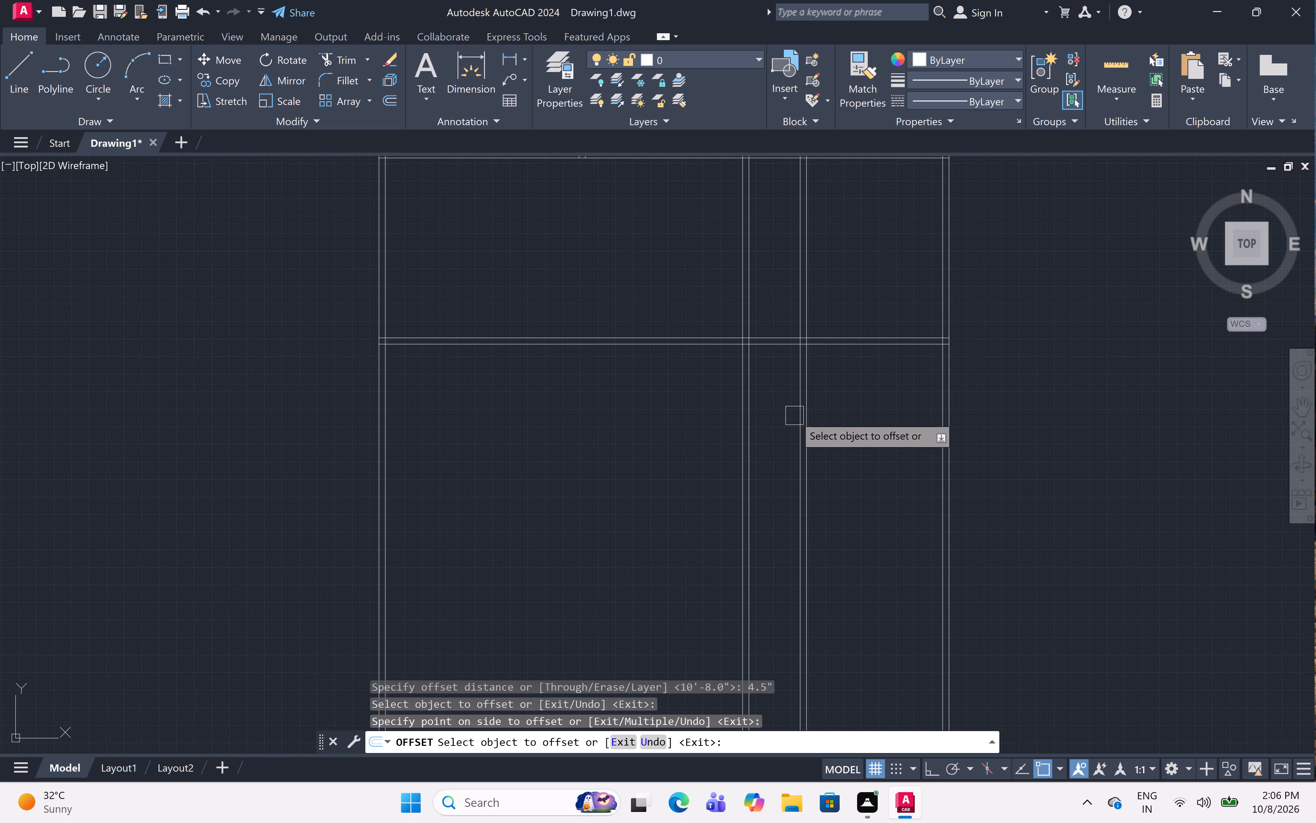
left_click(770, 417)
key("Escape")
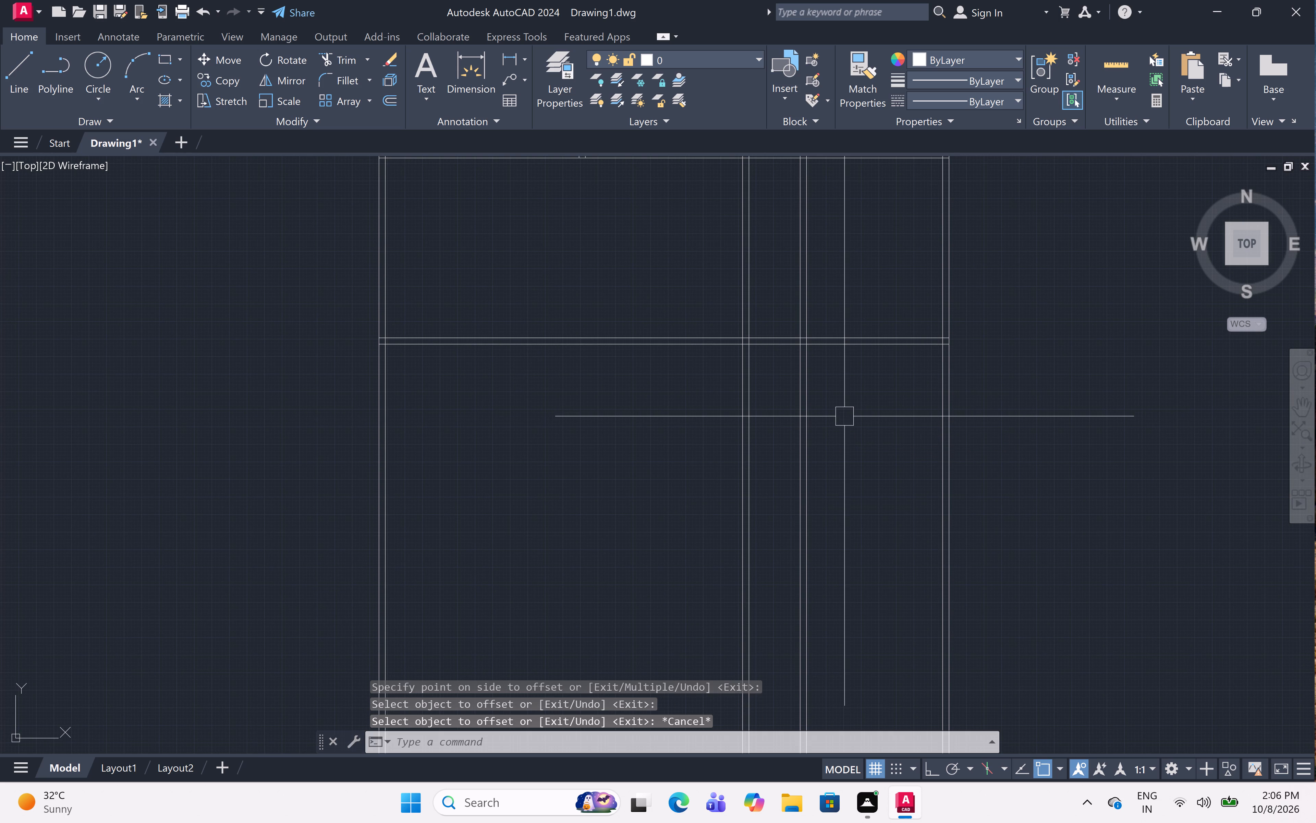
Trim away the fourth vertical wall pair from the west below the third horizontal wall pair.
type("tr")
key("space")
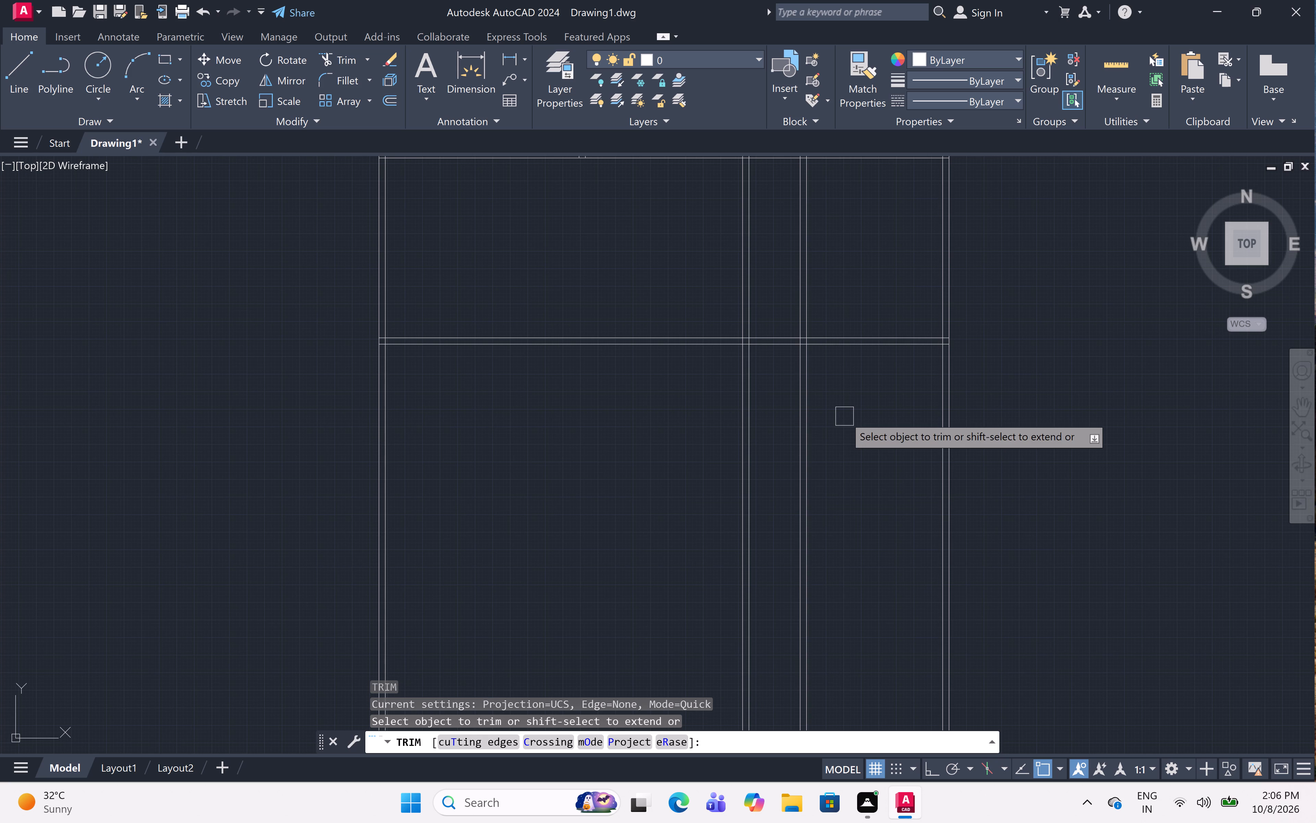
left_click(777, 398)
left_click(822, 430)
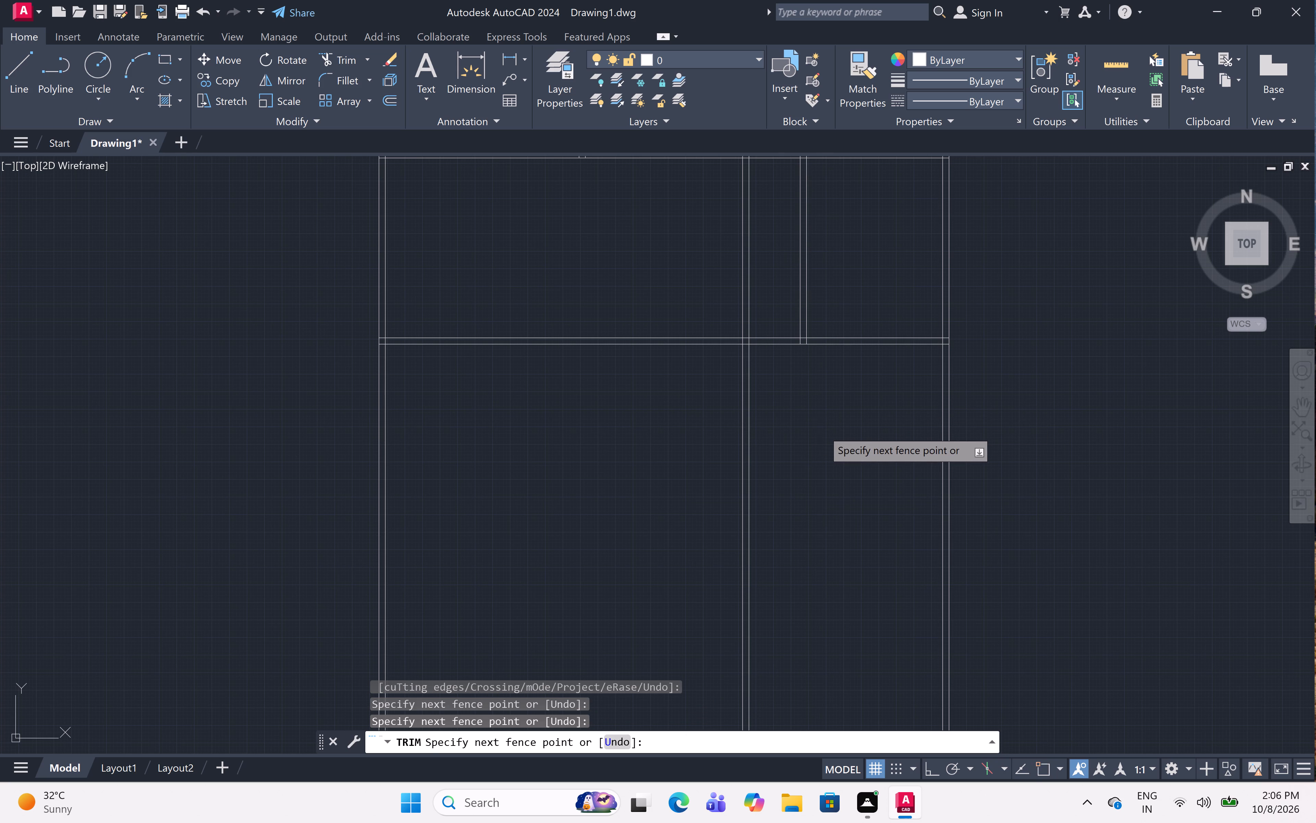
key("Escape")
Offset the lower line of the third horizontal wall pair 13'2" to the south.
type("off")
key("space")
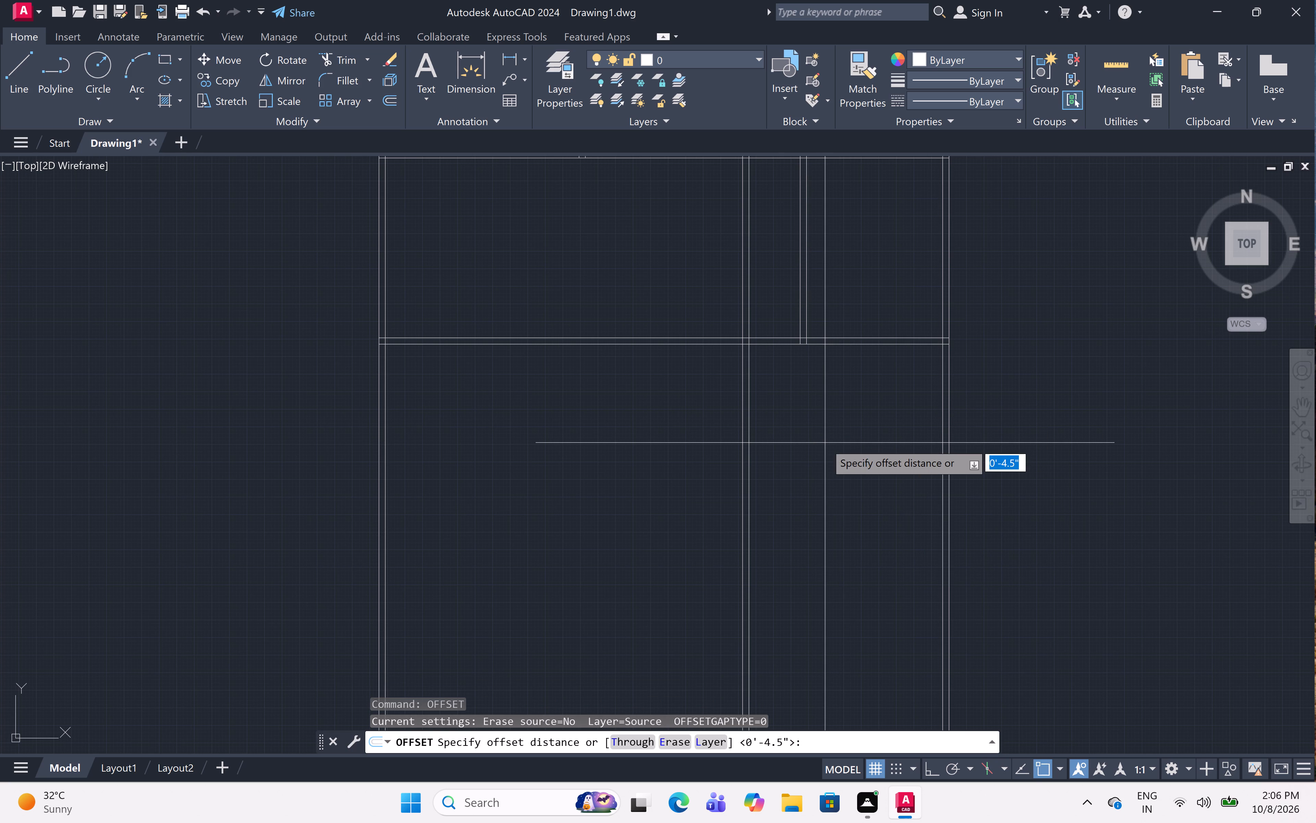
type("13'2")
key("shift+quotedbl")
key("space")
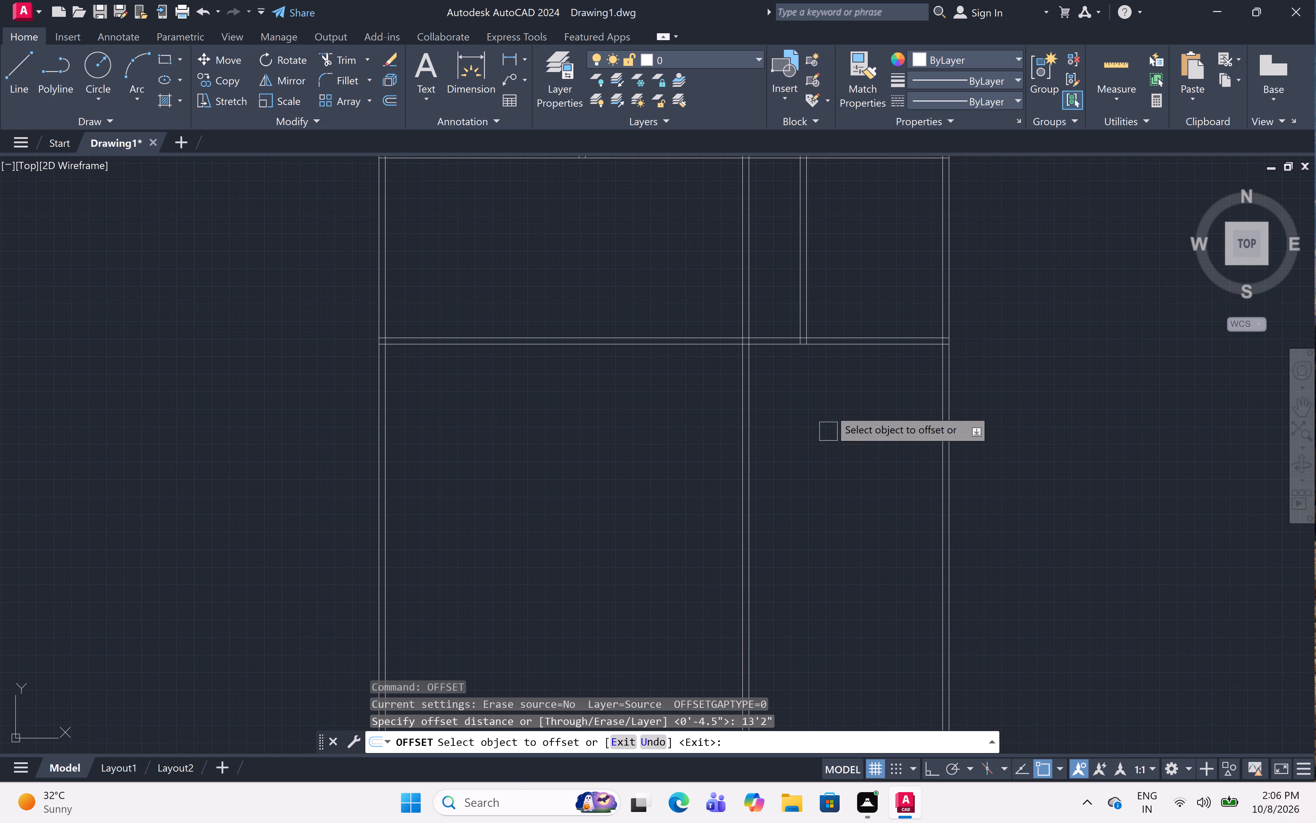
scroll(833, 351, "up", 1)
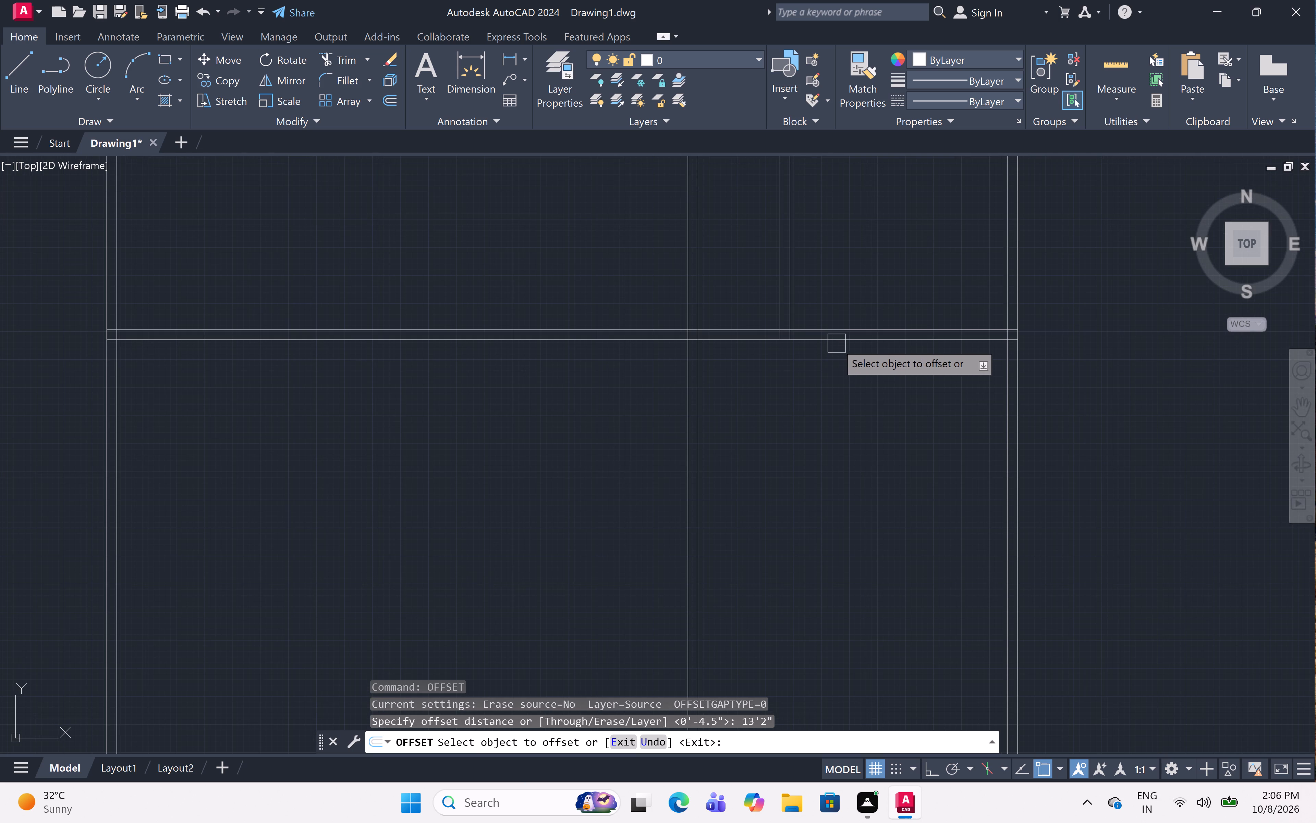
left_click(837, 344)
scroll(846, 421, "down", 3)
left_click(852, 477)
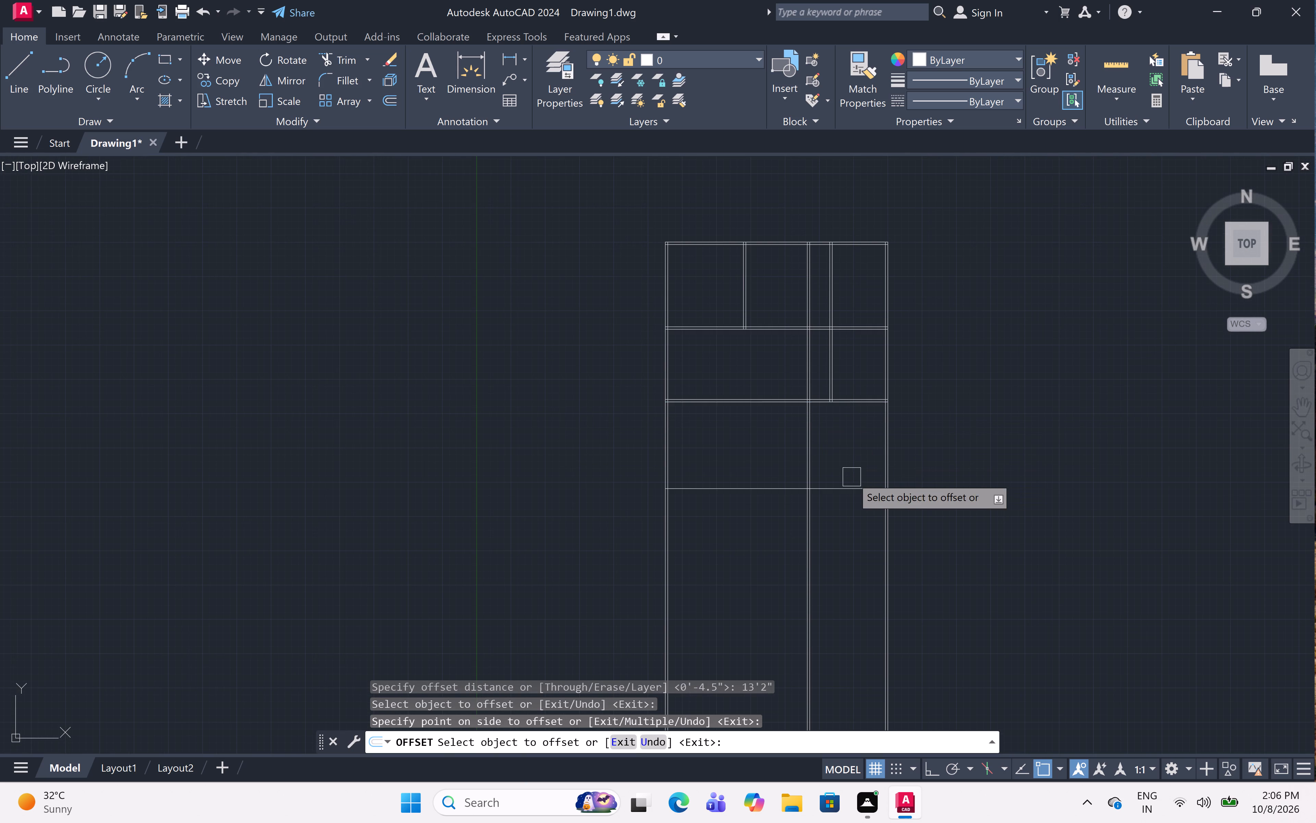
scroll(856, 510, "up", 1)
key("space")
Offset the new horizontal line 4.5" to the south to form the bottom wall pair of the plan.
key("space")
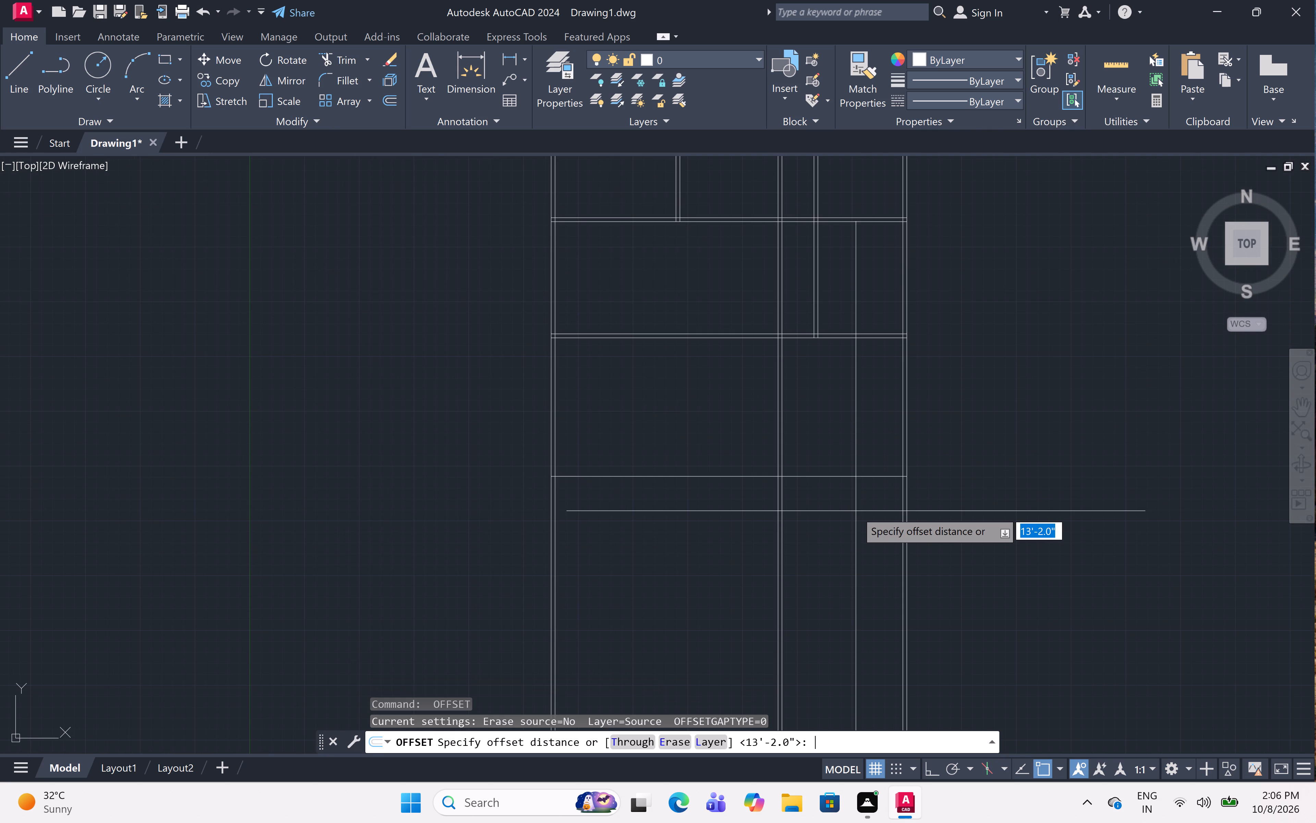
type("4.5")
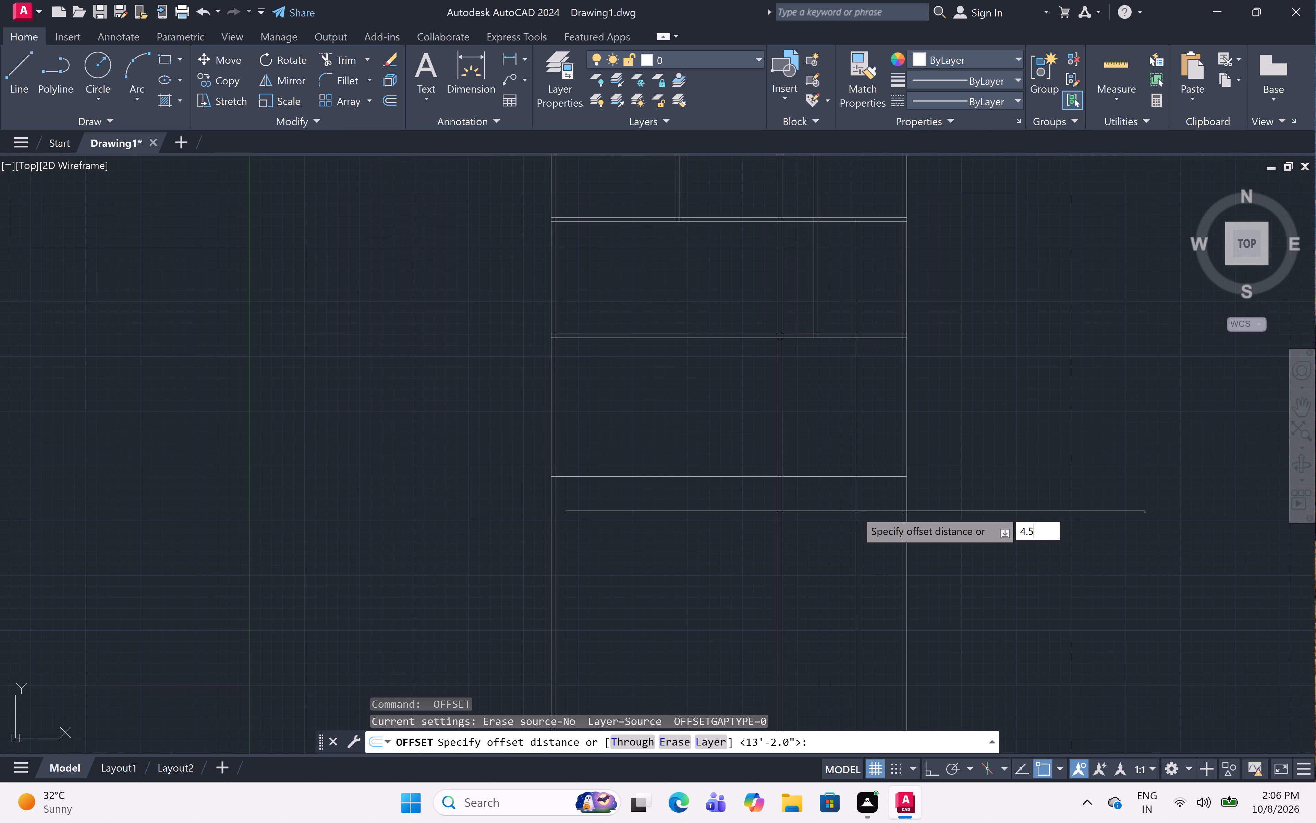
key("shift+quotedbl")
key("space")
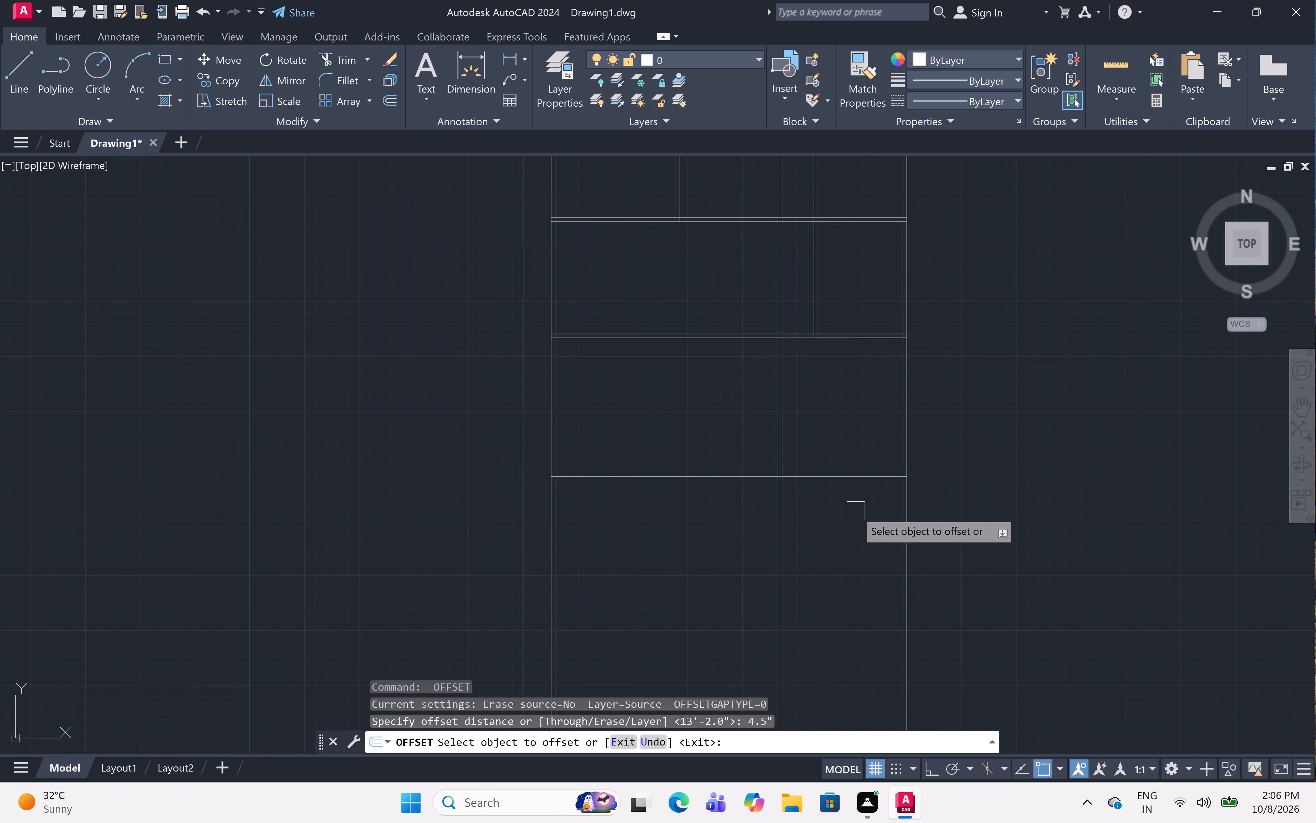
left_click(849, 477)
left_click(872, 580)
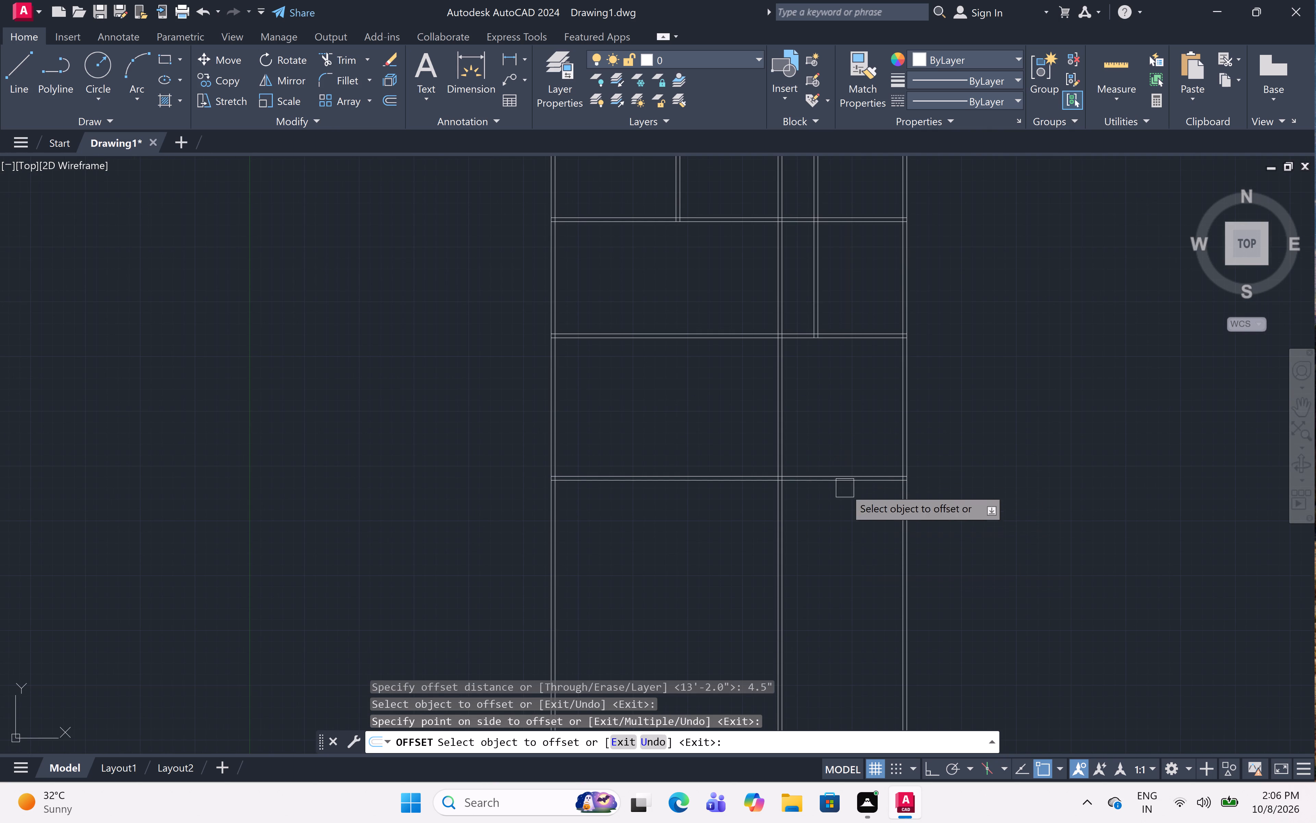
key("Escape")
Trim all vertical wall lines that extend south beyond the bottom horizontal wall pair.
type("tr")
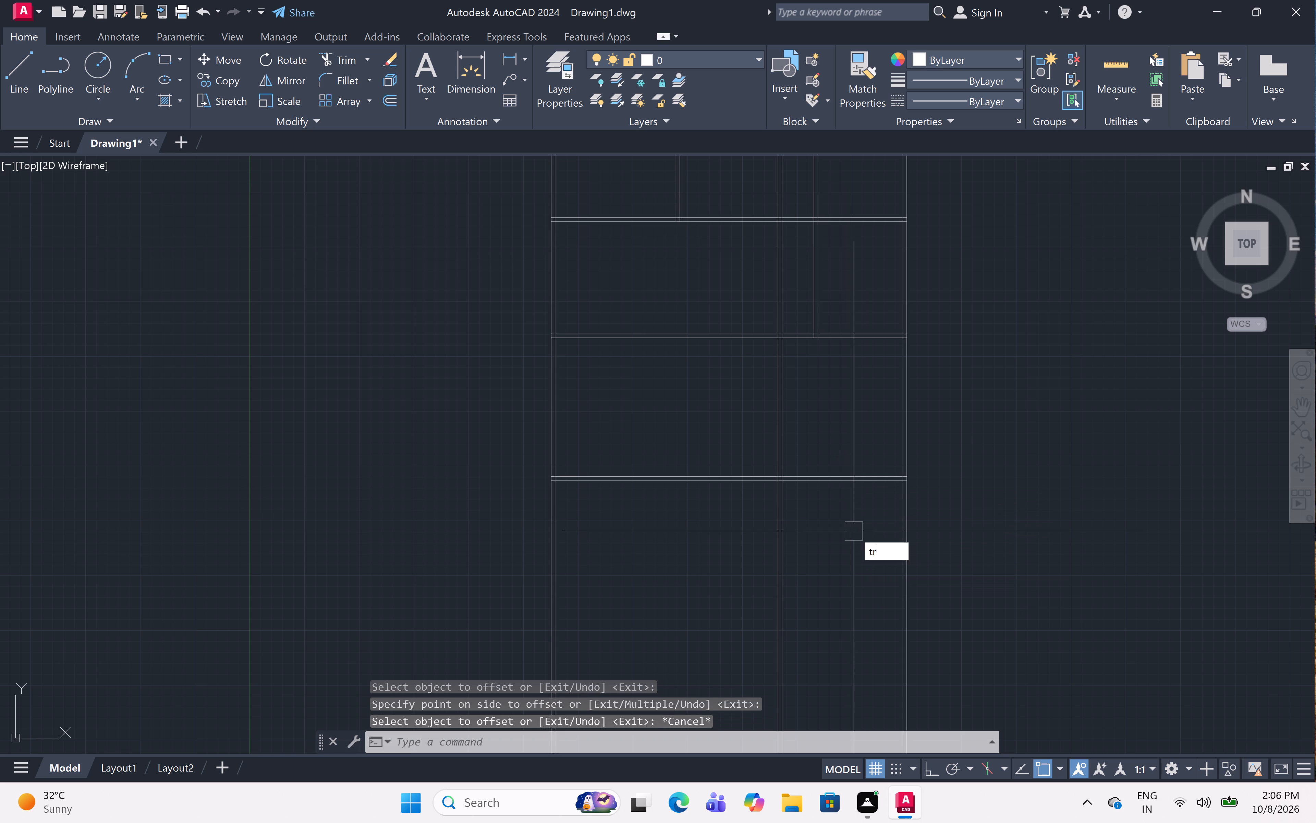
key("space")
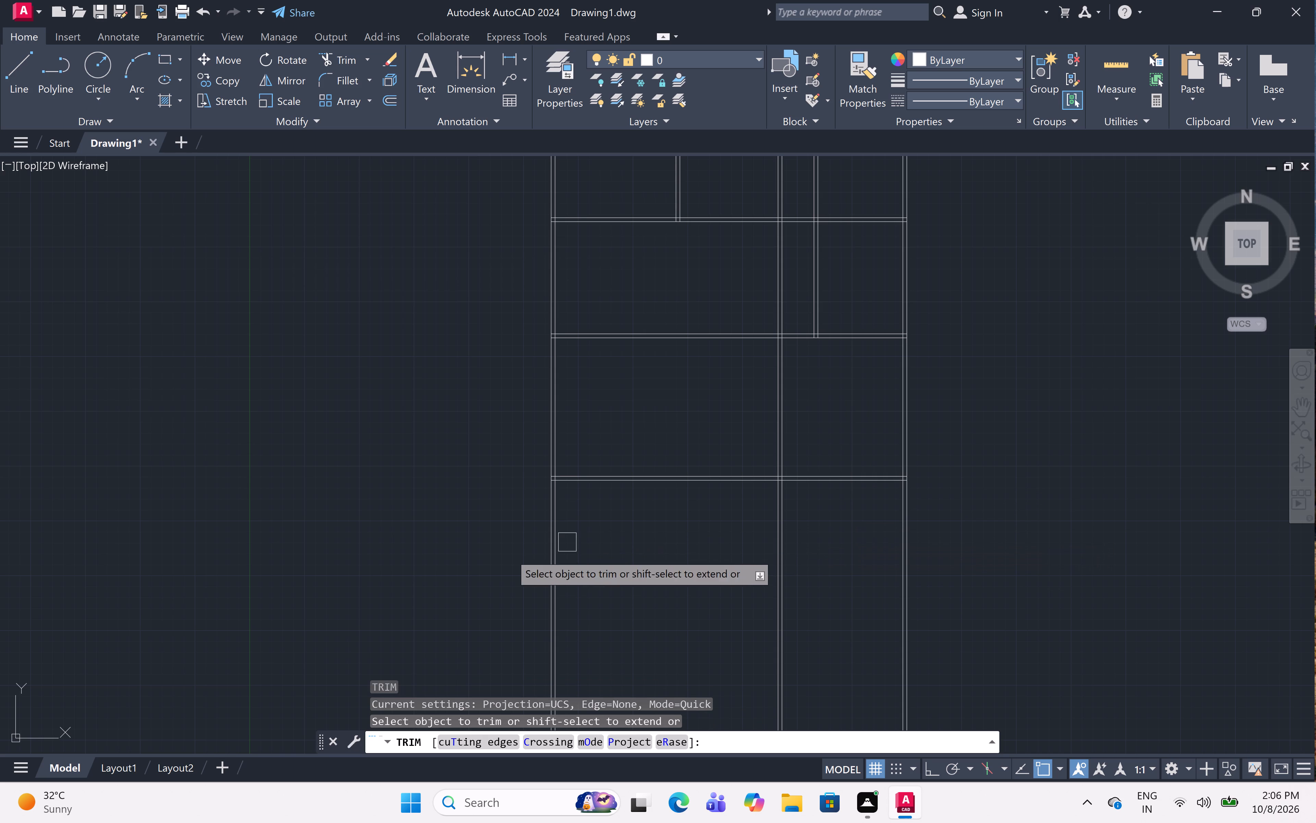
left_click(483, 535)
left_click(1005, 550)
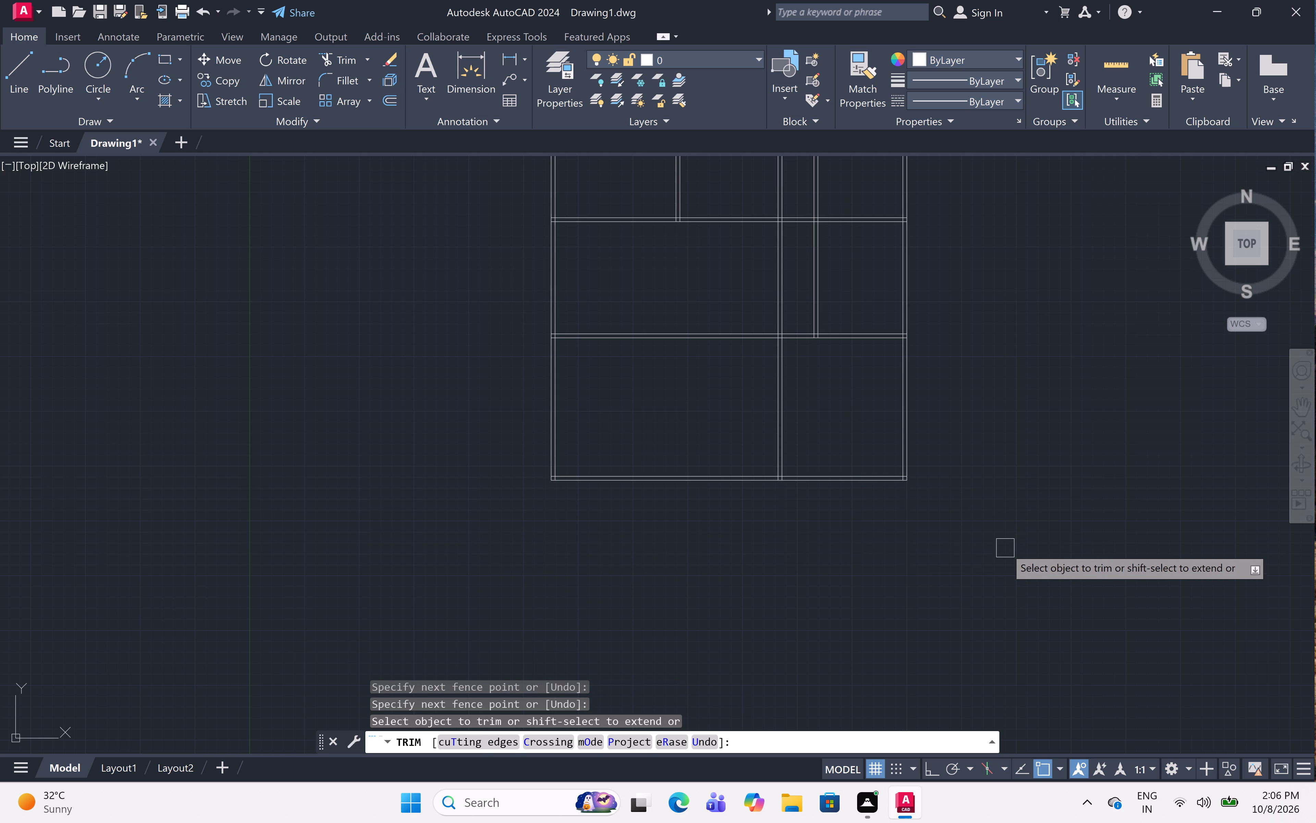
Trim away the fourth vertical wall pair from the west above the second horizontal wall pair, including its stubs inside the top wall.
scroll(1005, 547, "down", 1)
middle_click_drag(1012, 415, 1015, 572)
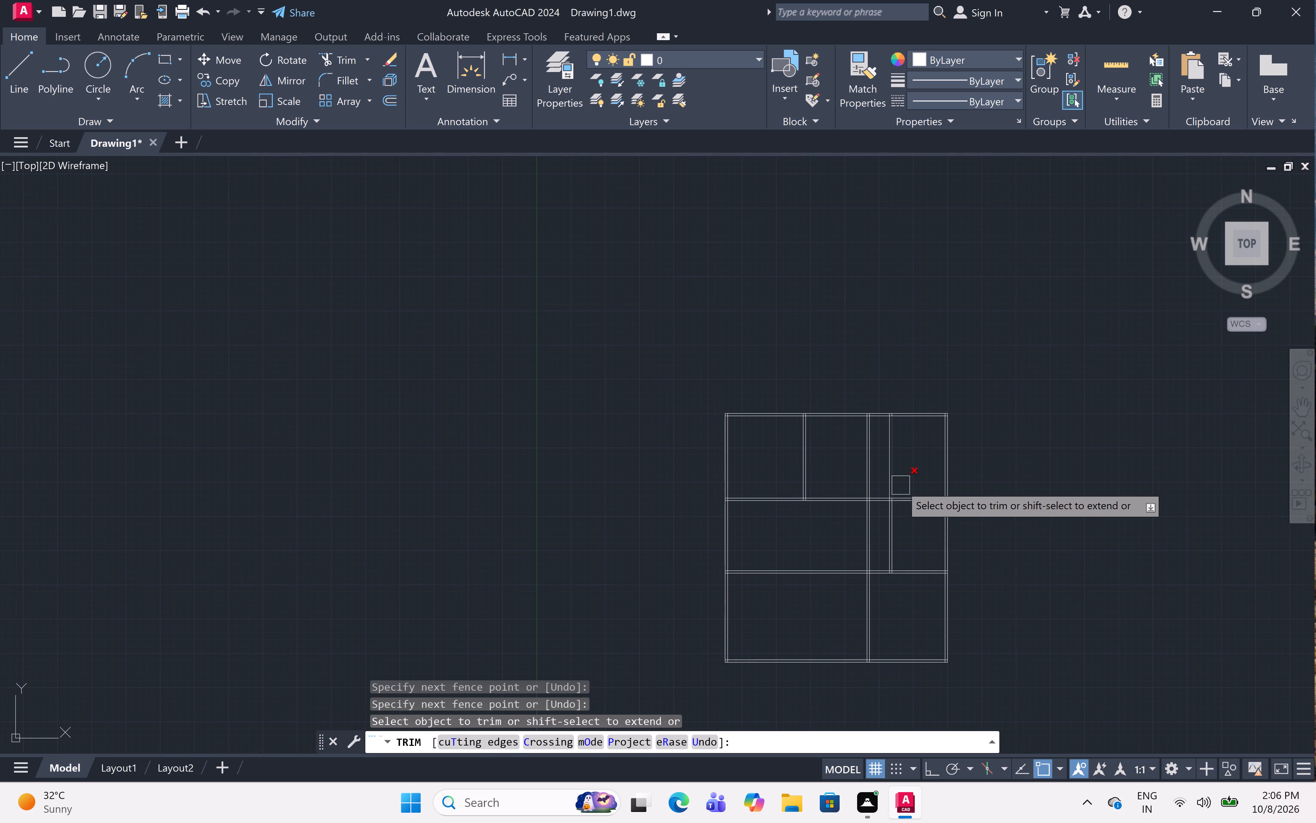
scroll(901, 483, "up", 3)
left_click(836, 479)
left_click(890, 467)
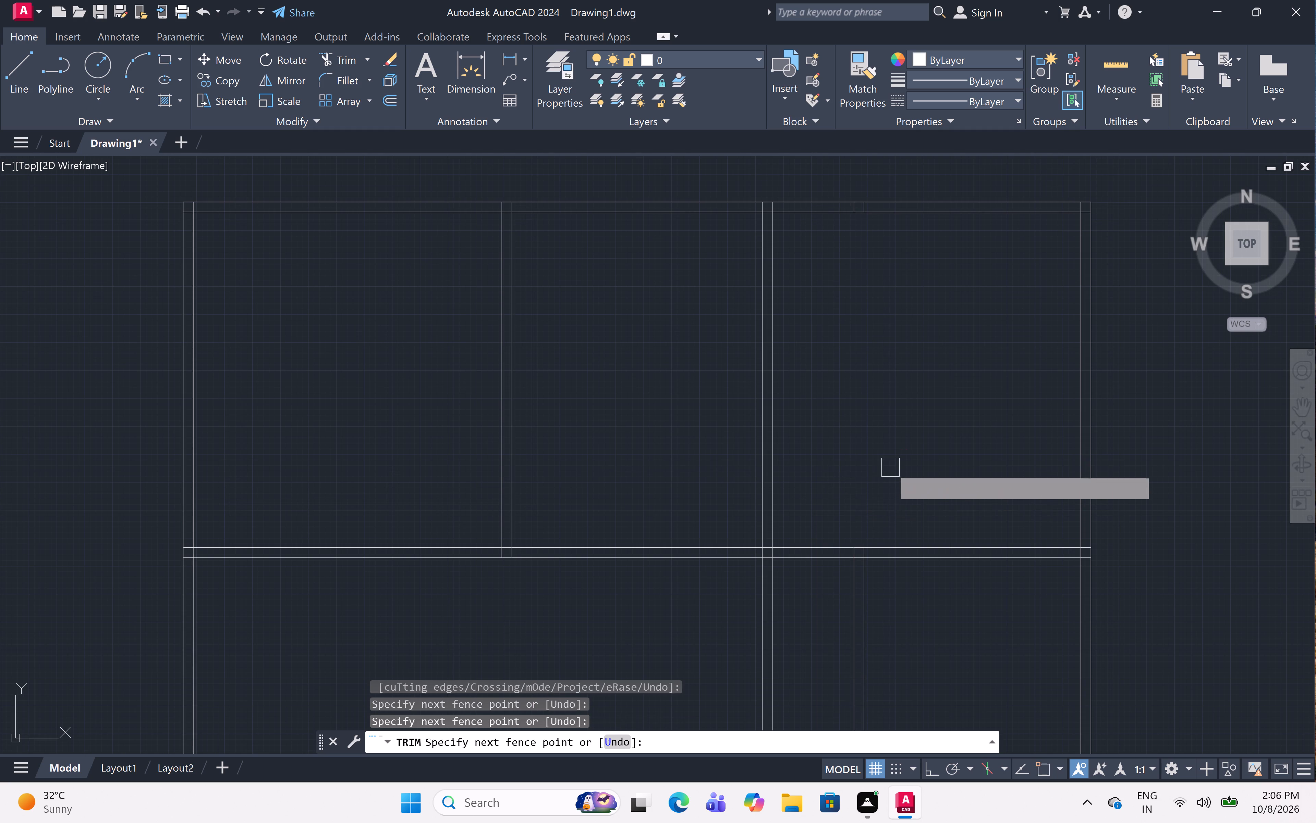
scroll(867, 178, "up", 4)
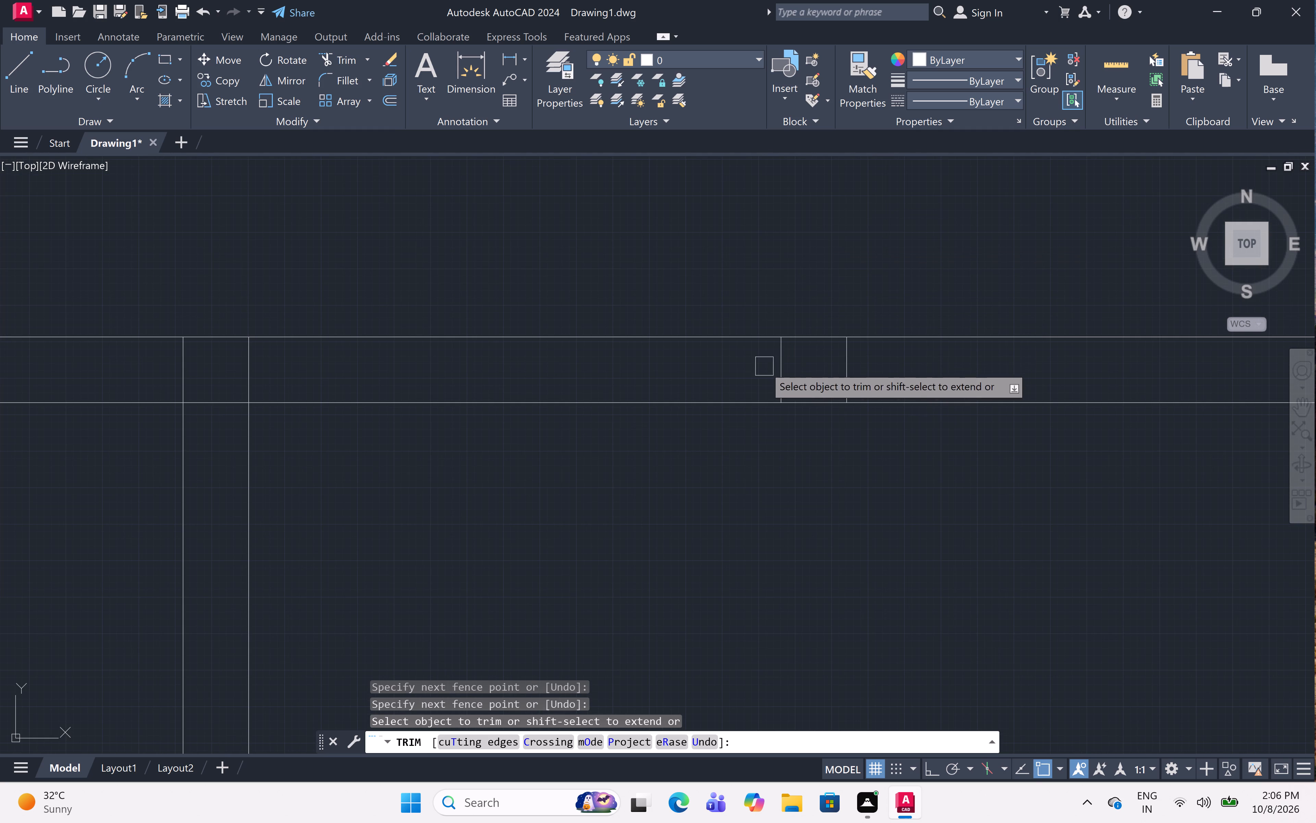
left_click(764, 366)
left_click(877, 369)
scroll(877, 360, "down", 4)
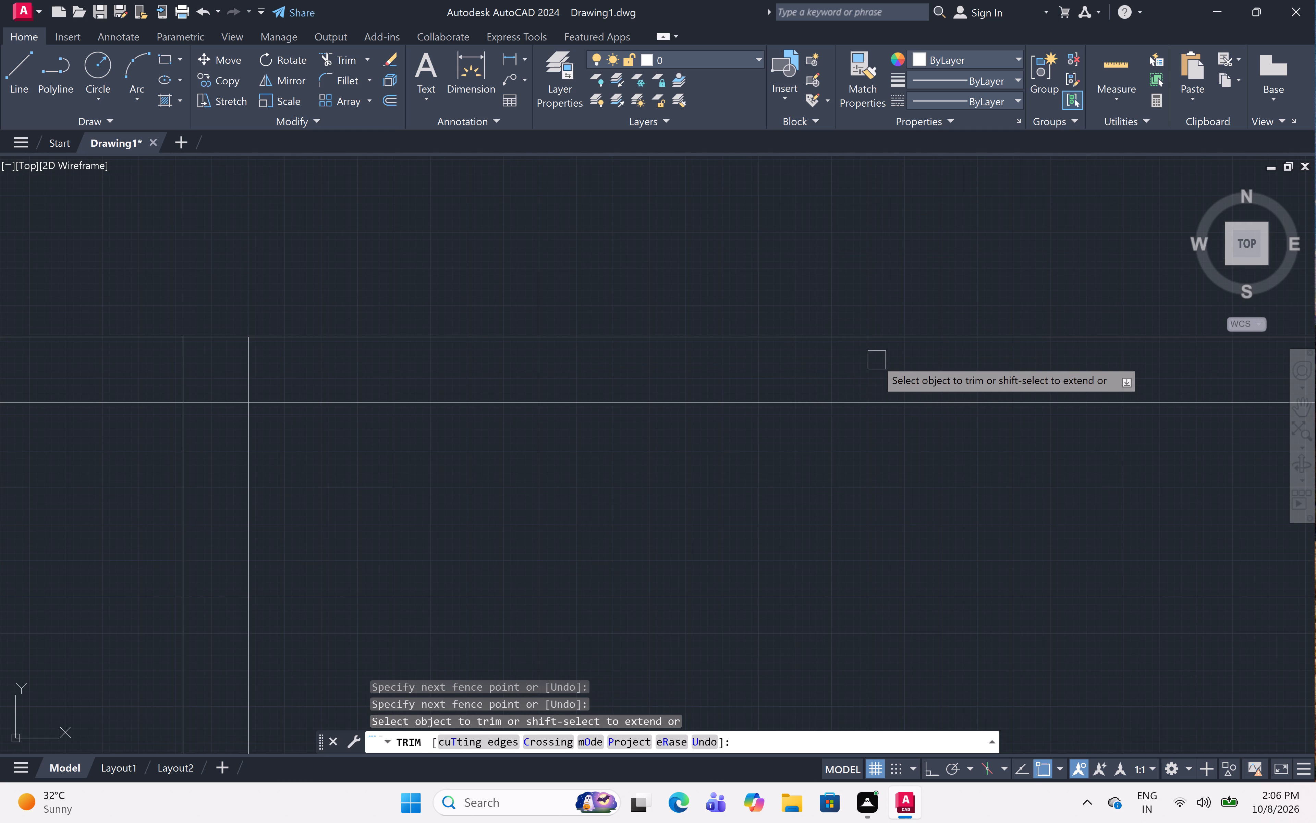
scroll(877, 360, "down", 2)
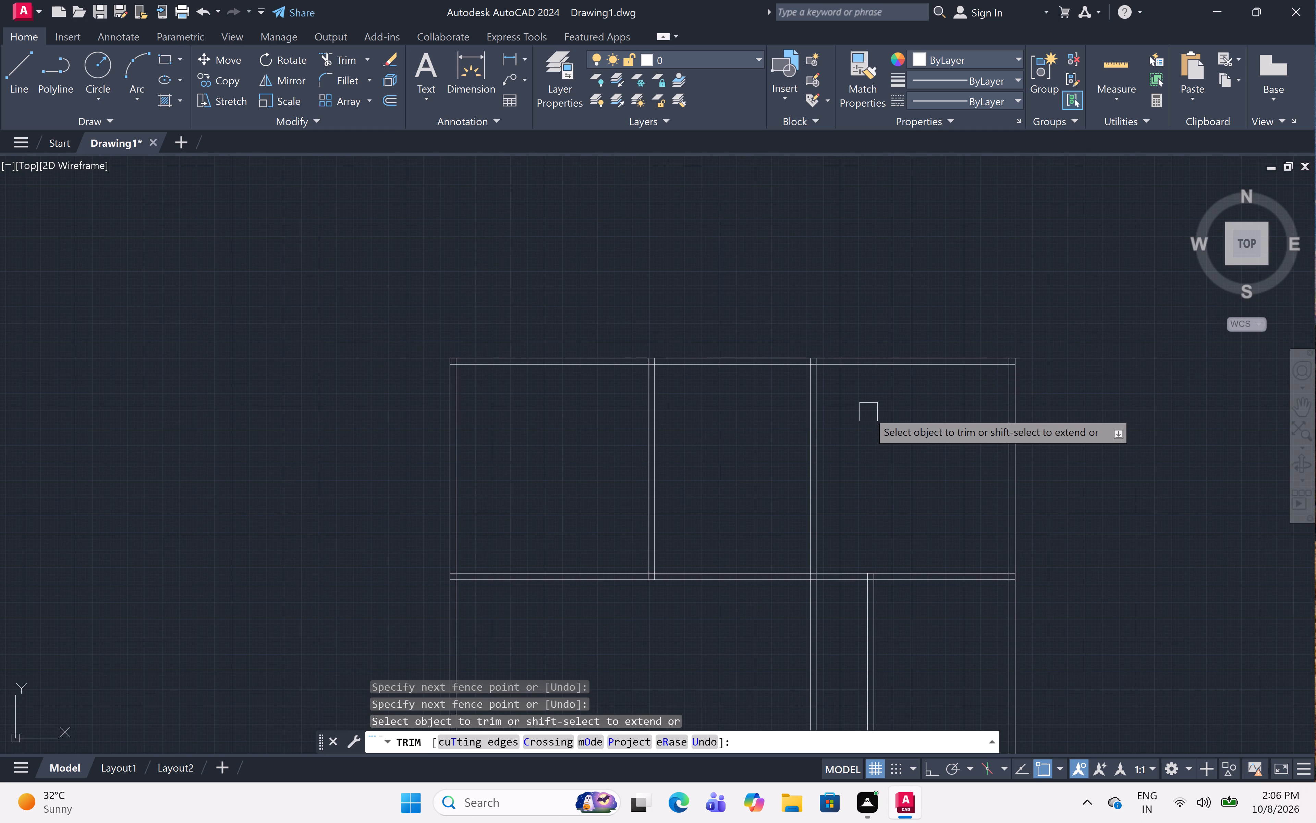
scroll(941, 355, "down", 3)
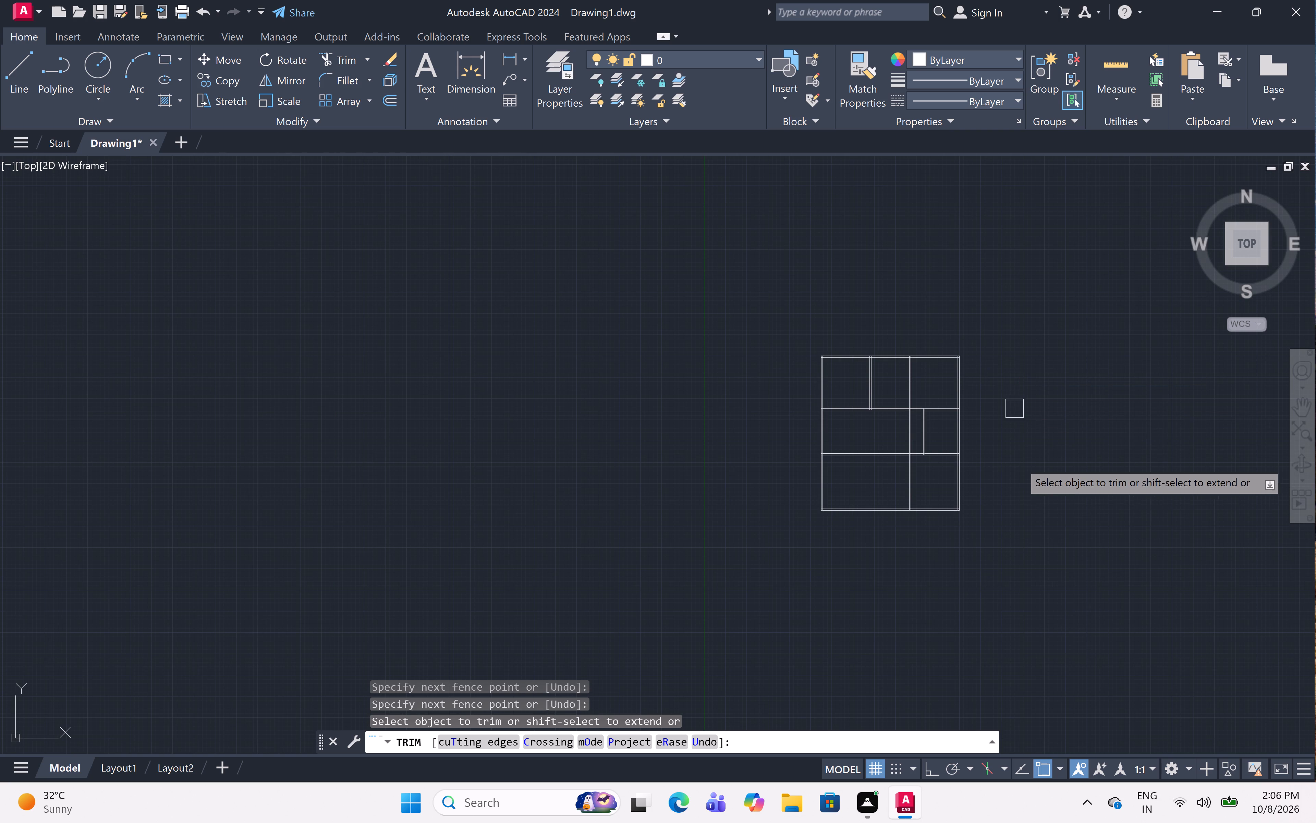
key("Escape")
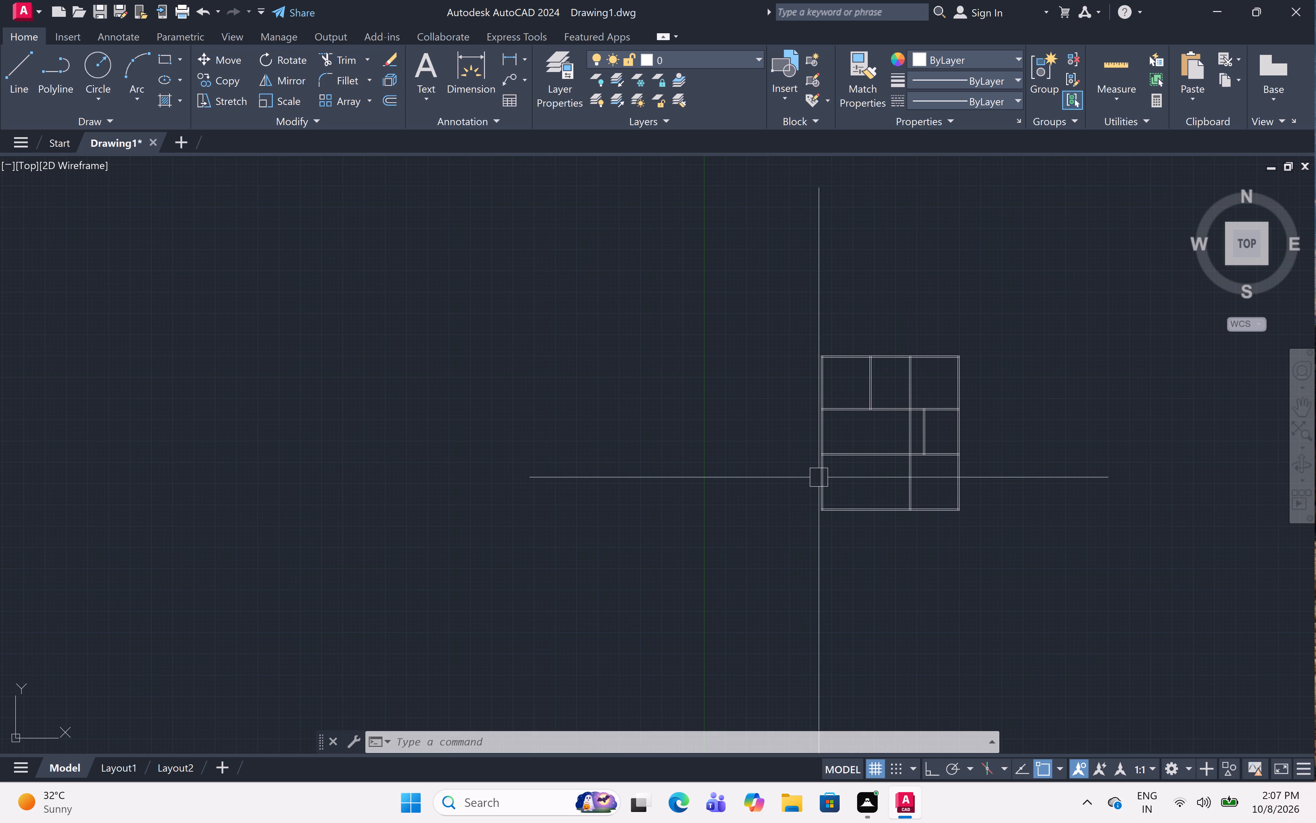
Extend both lines of the second vertical wall pair from the west south to the bottom wall pair.
scroll(854, 396, "up", 3)
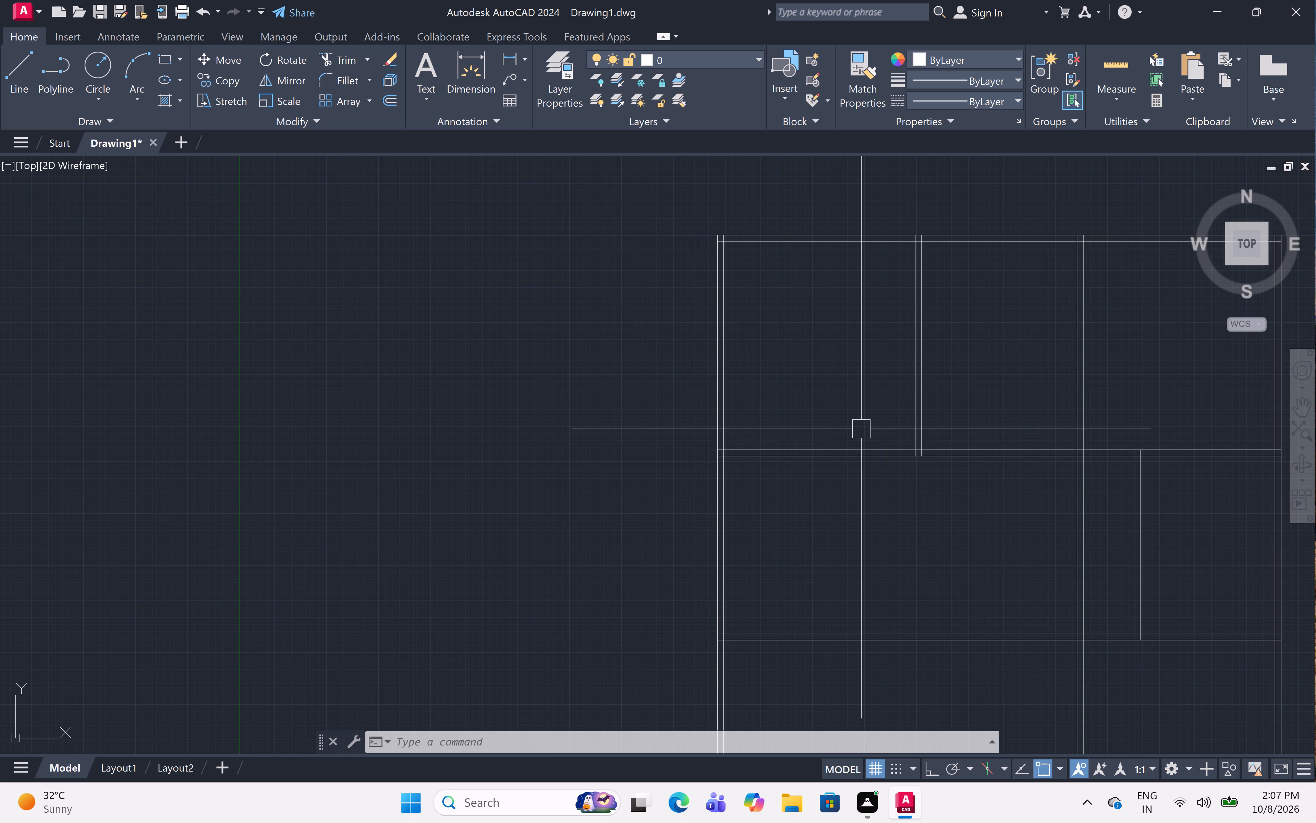
scroll(861, 431, "down", 3)
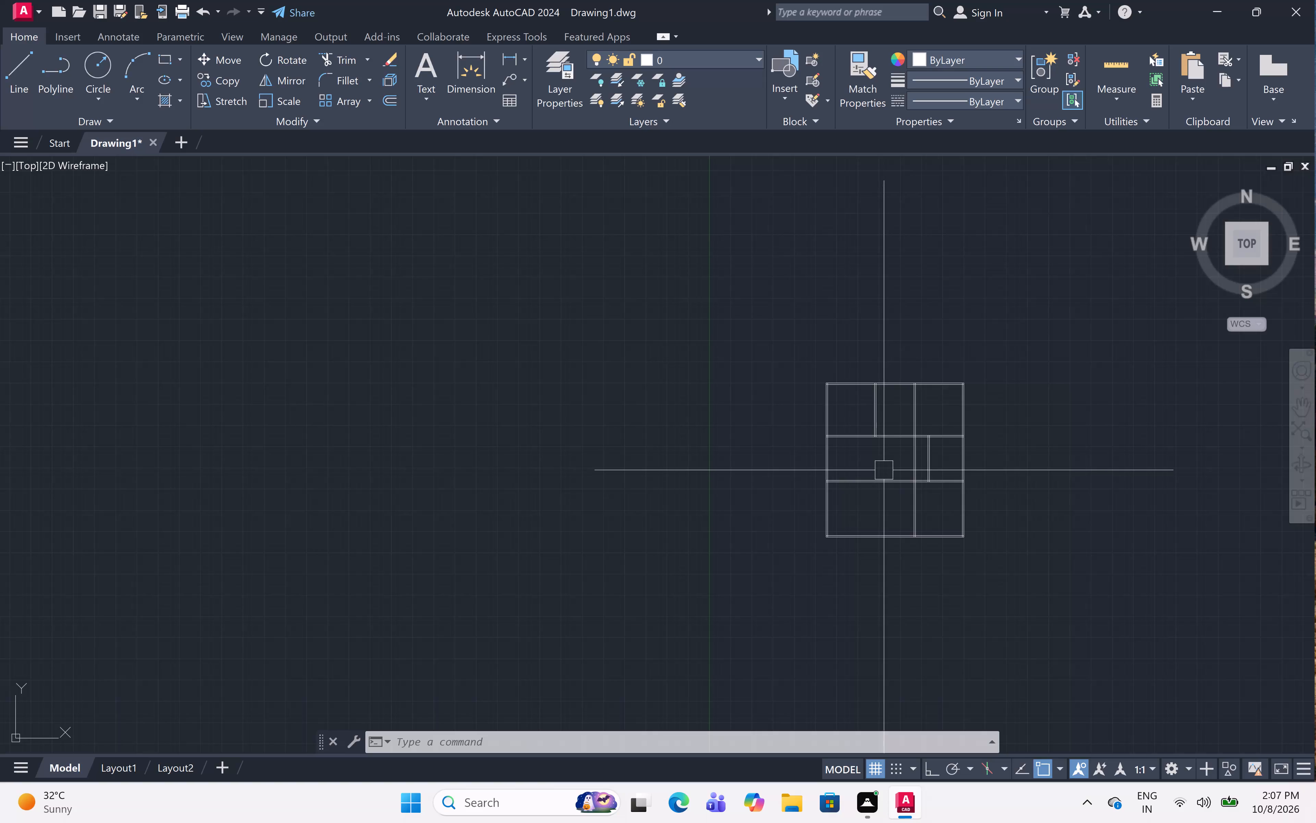
scroll(888, 463, "up", 2)
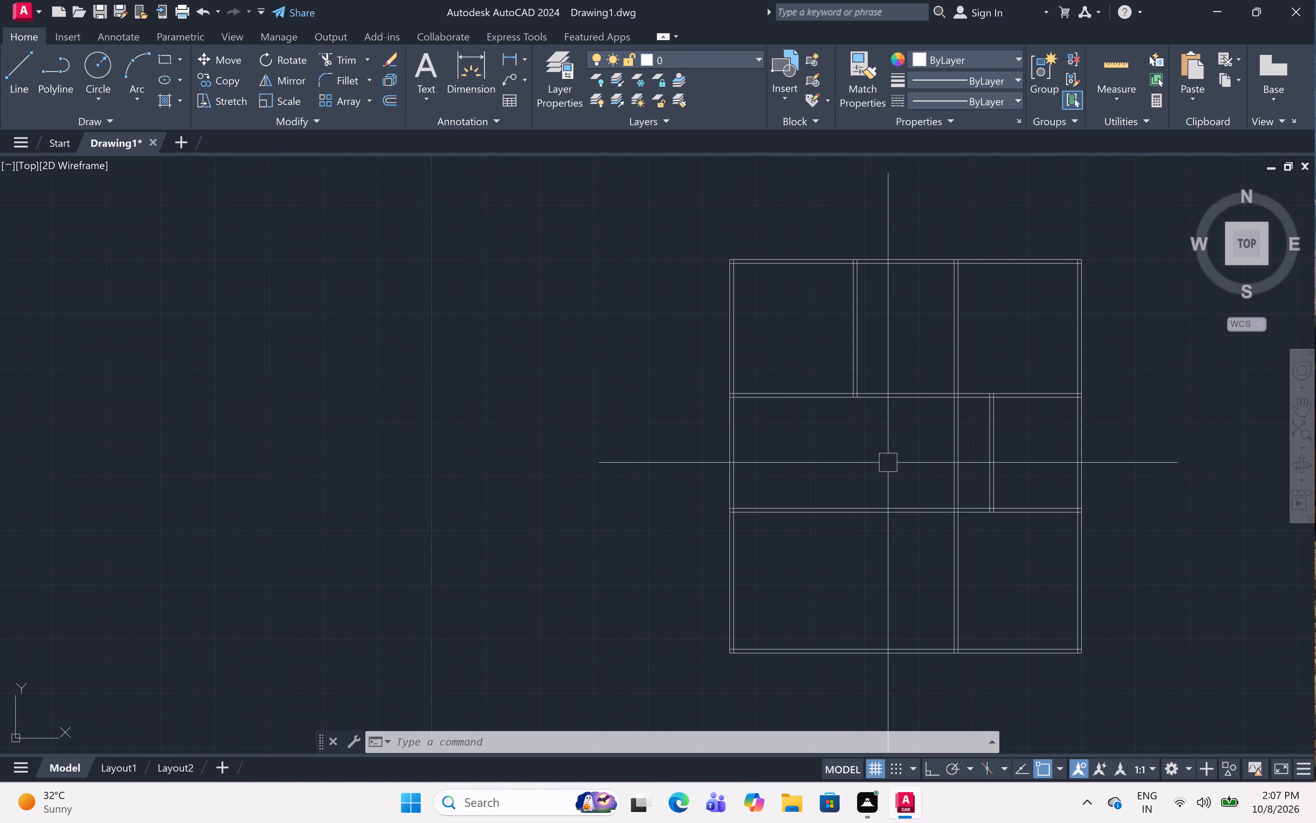
key("Escape")
type("ex")
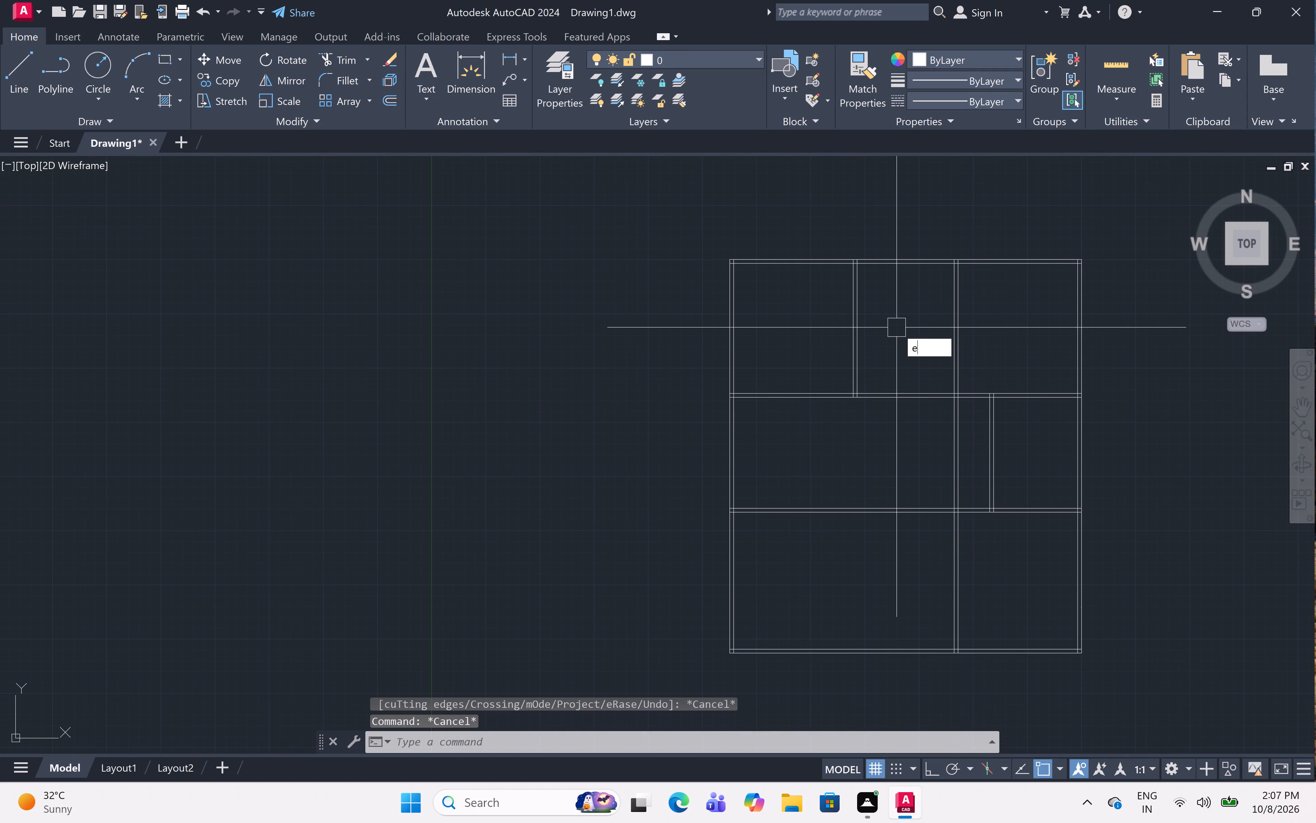
key("space")
left_click(898, 326)
left_click(827, 360)
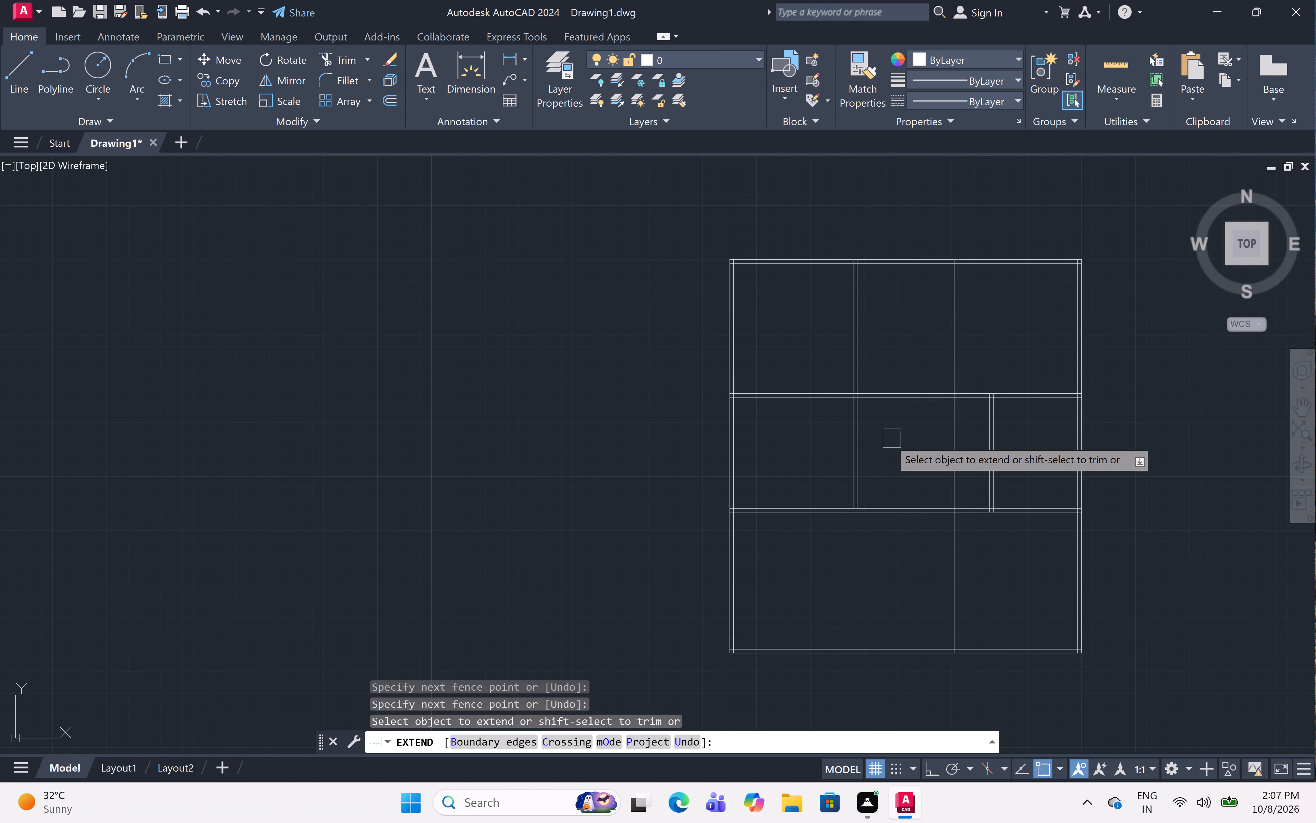
left_click(890, 439)
left_click(833, 476)
left_click(871, 467)
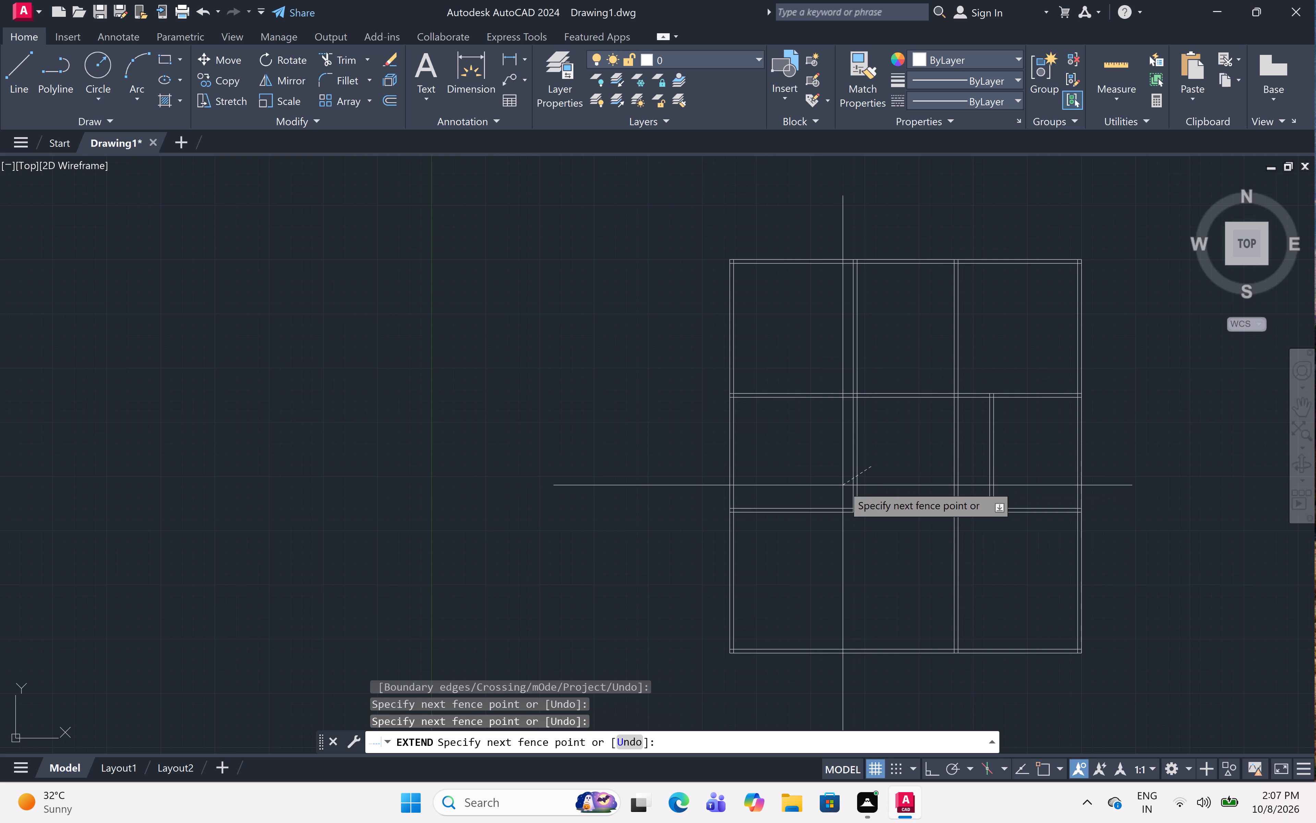
left_click(843, 485)
left_click(901, 544)
left_click(833, 584)
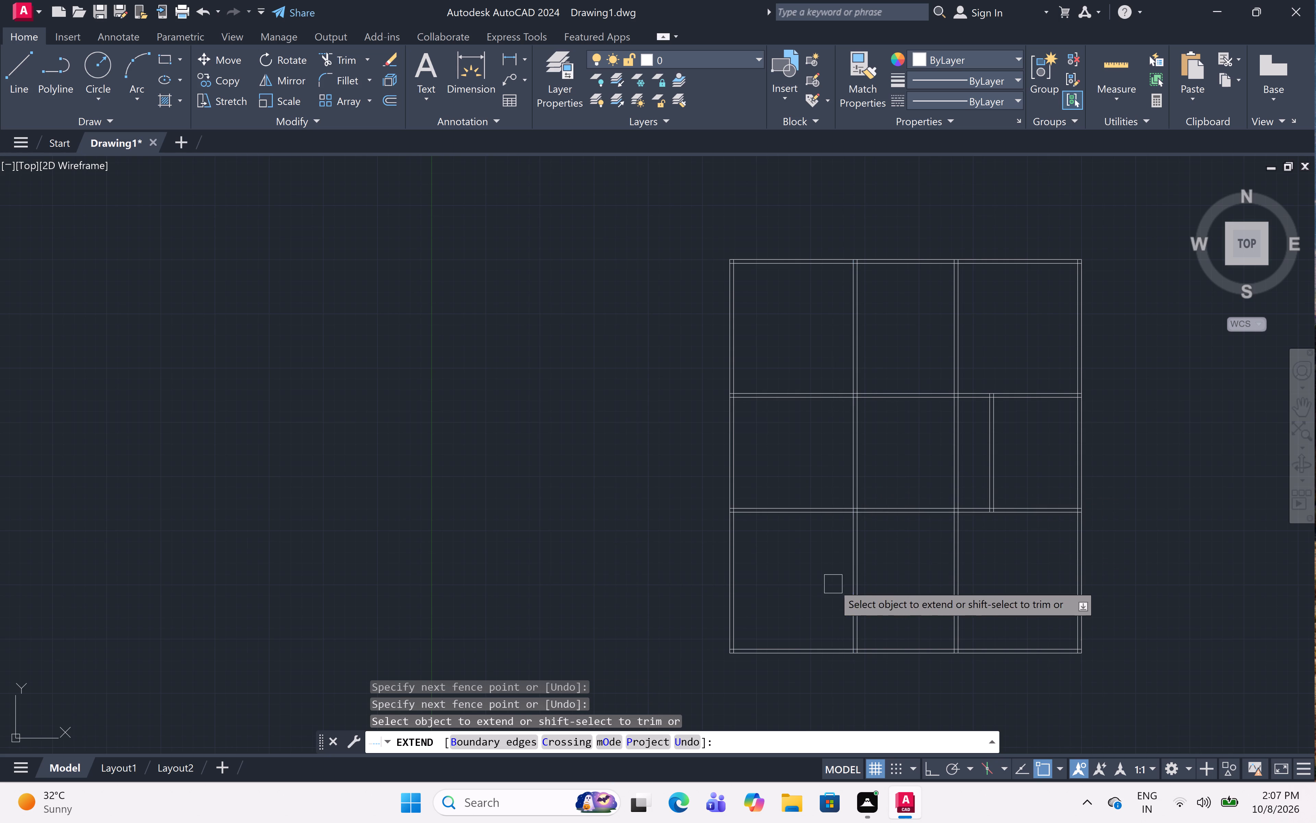
key("Escape")
Trim the second vertical wall pair from the west between the second and third horizontal wall pairs.
scroll(860, 565, "up", 2)
scroll(939, 532, "down", 1)
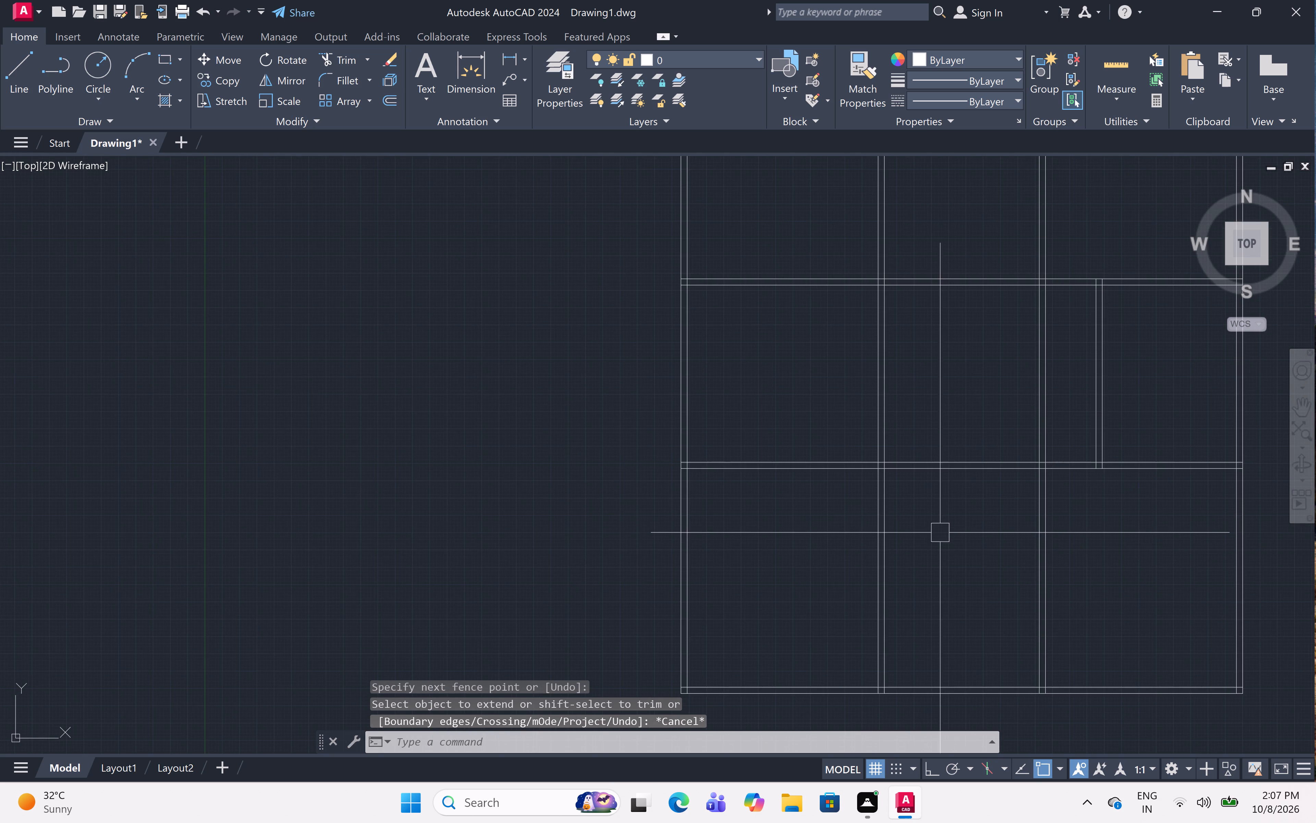
scroll(949, 556, "down", 1)
middle_click_drag(949, 556, 851, 496)
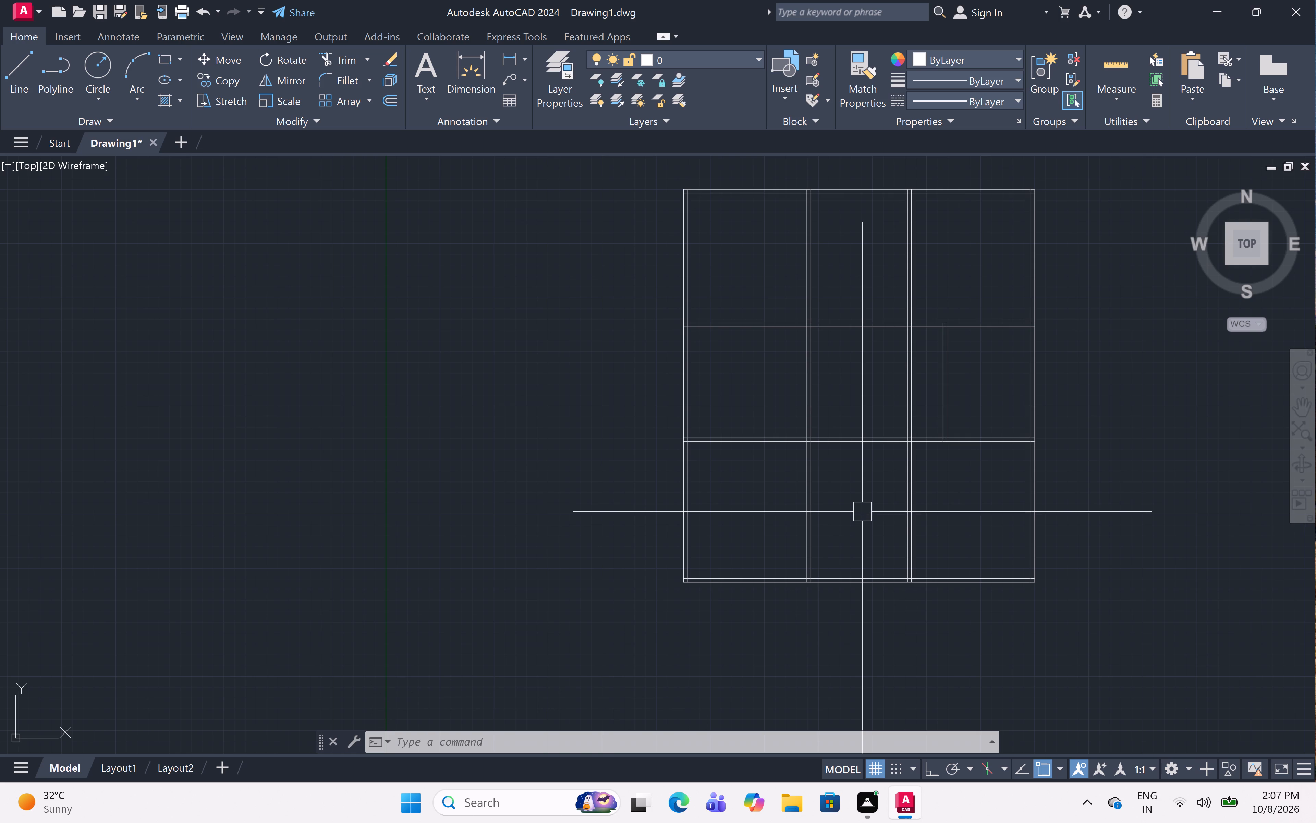
type("tr")
key("space")
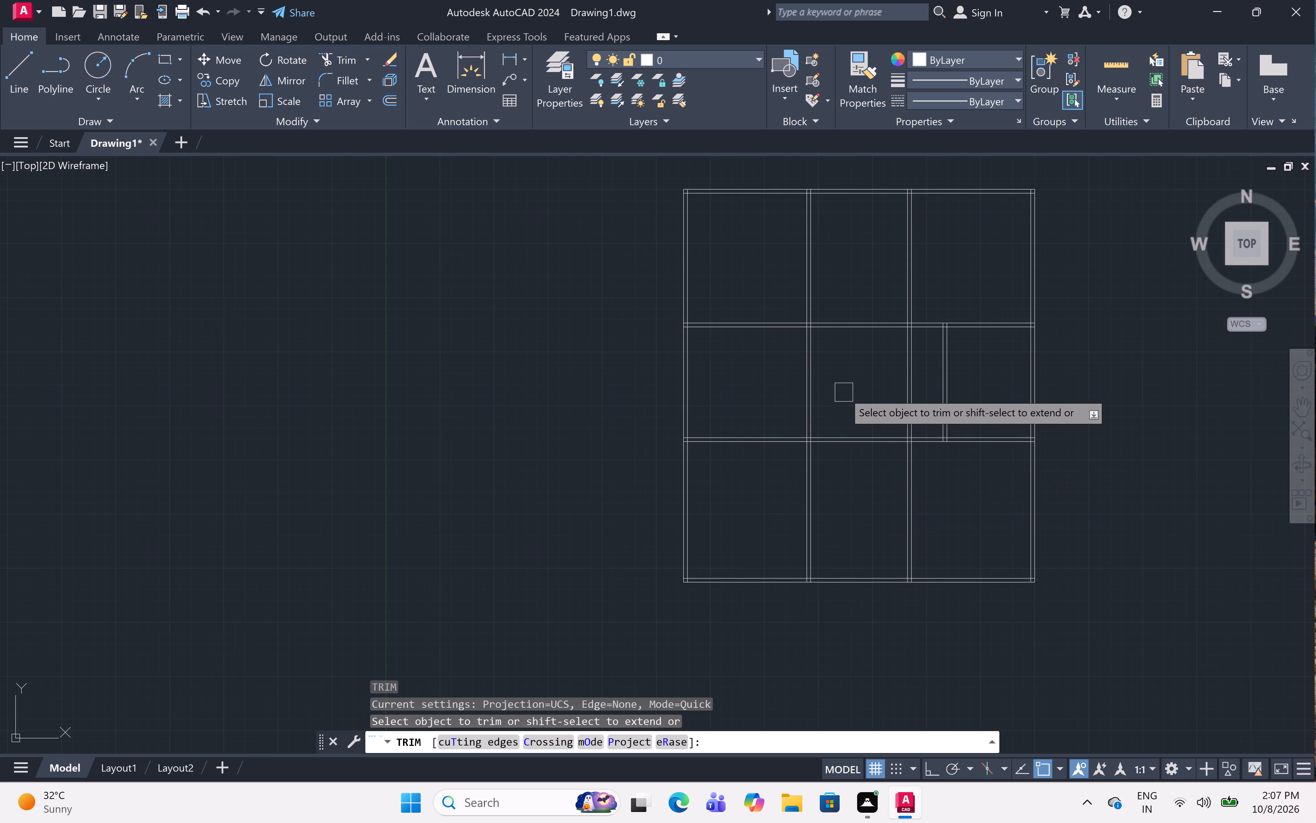
left_click(844, 392)
left_click(773, 413)
Trim the third horizontal wall pair between the second and third vertical wall pairs from the west.
scroll(816, 395, "down", 2)
scroll(827, 418, "up", 1)
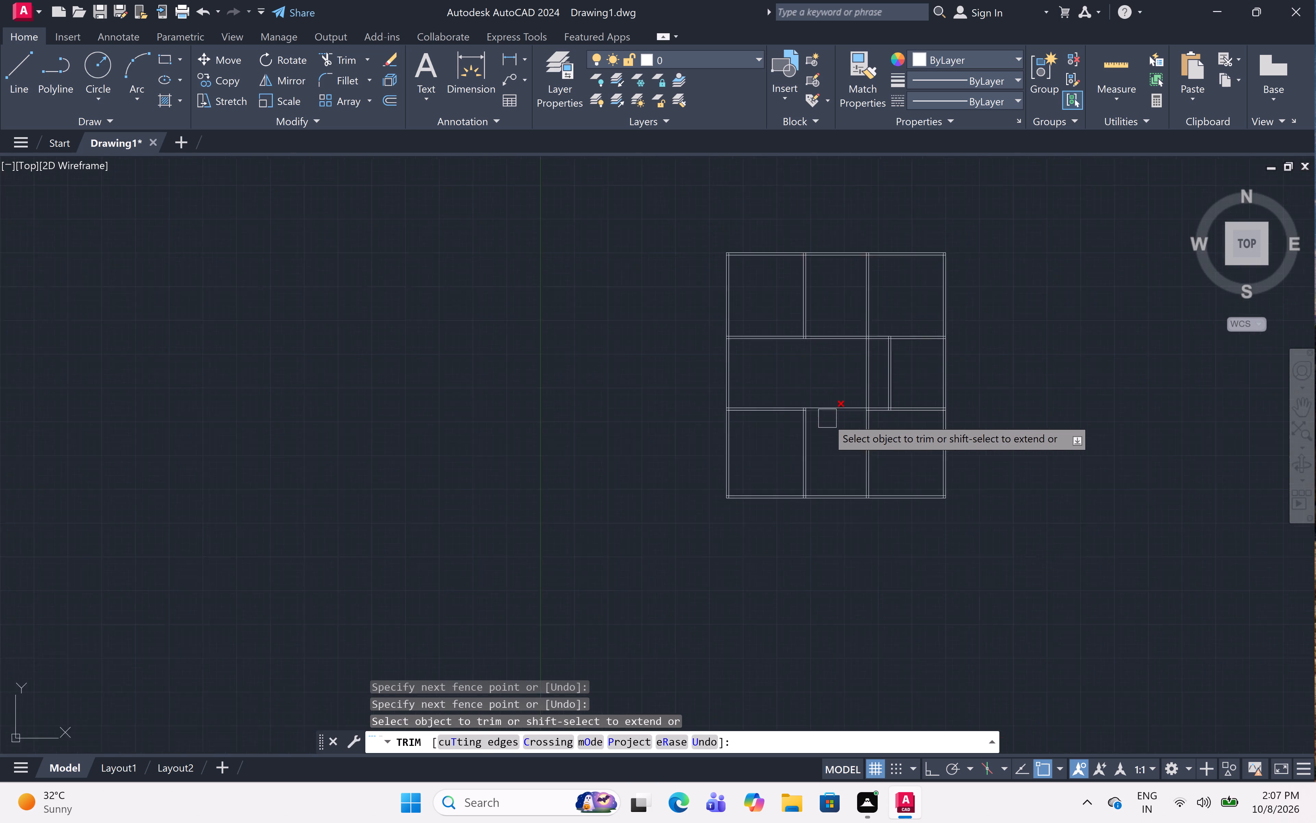
scroll(827, 418, "up", 2)
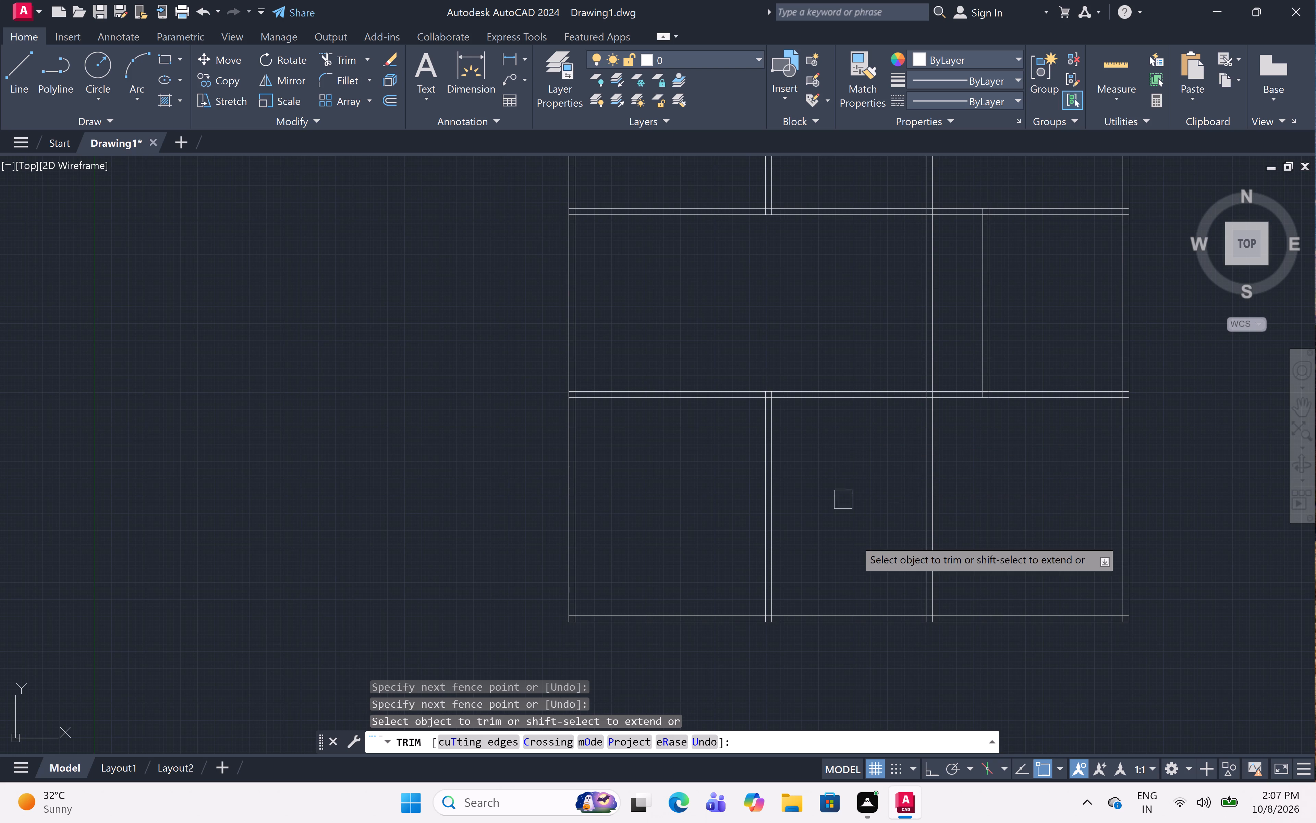
left_click(838, 323)
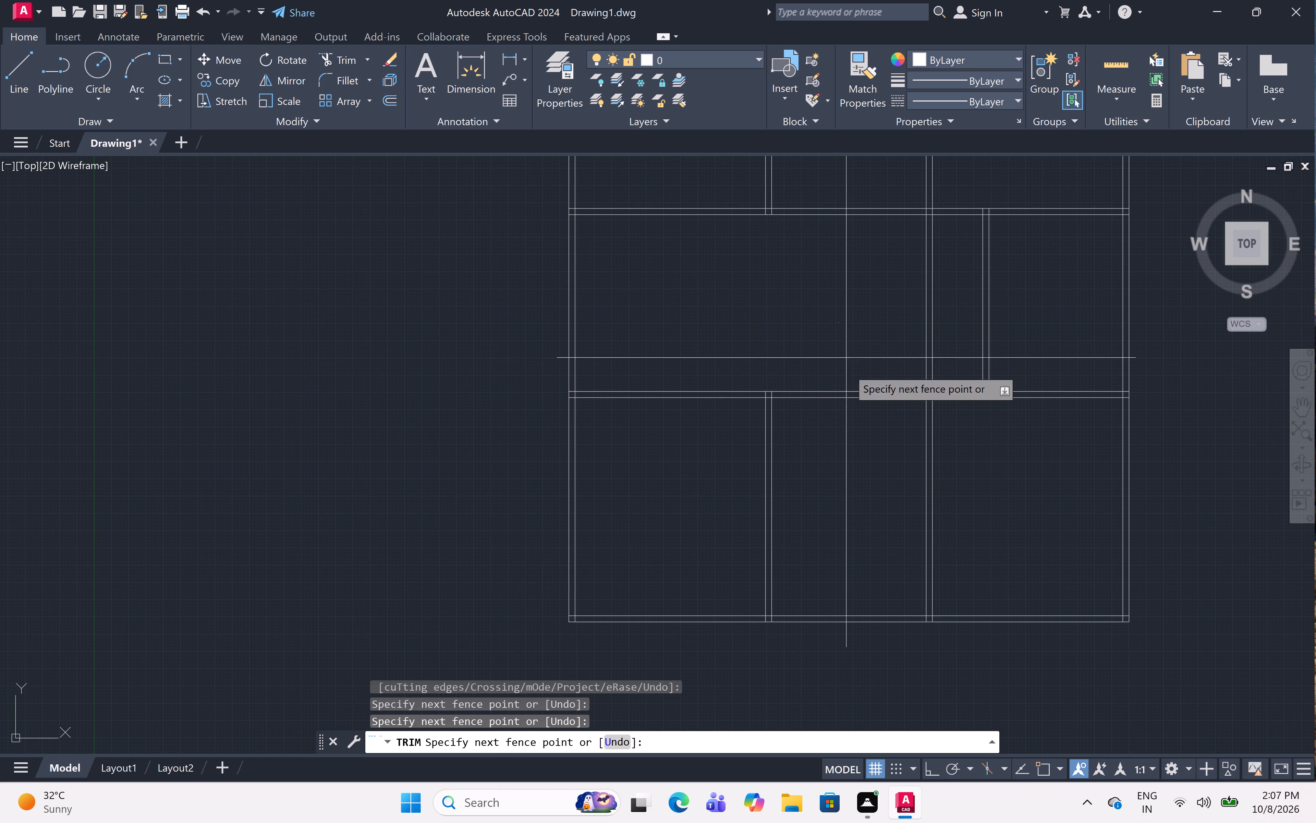
left_click(865, 448)
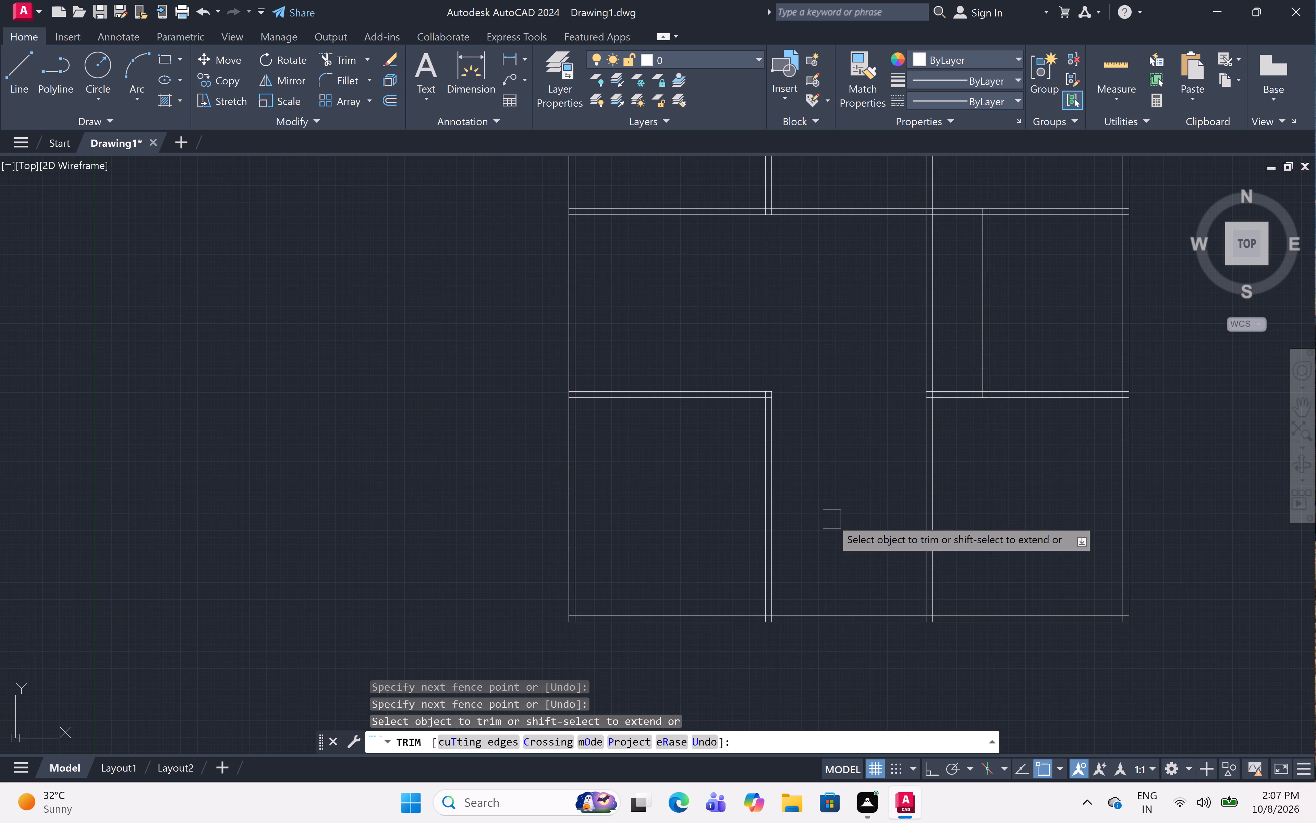
key("Escape")
Offset the upper line of the bottom wall pair 5'5" to the north.
type("off")
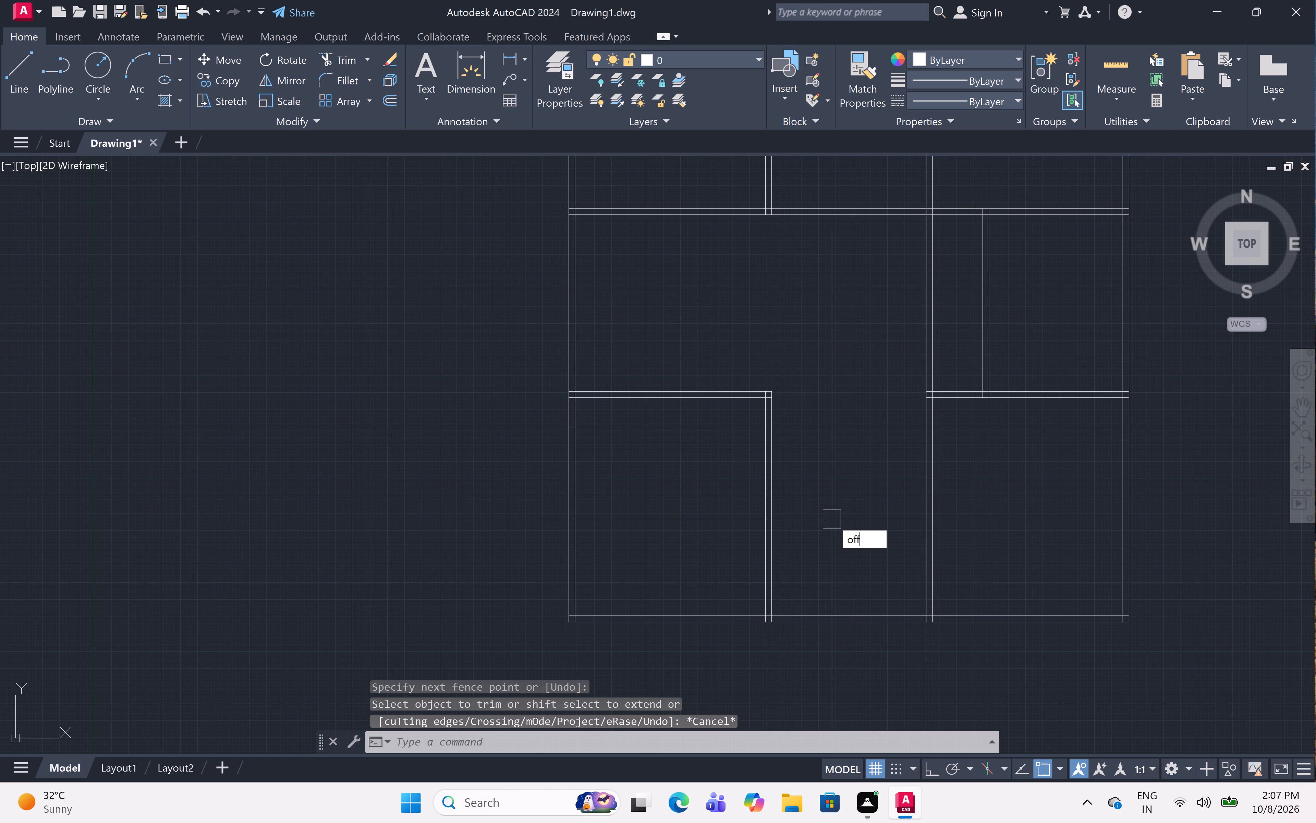
key("space")
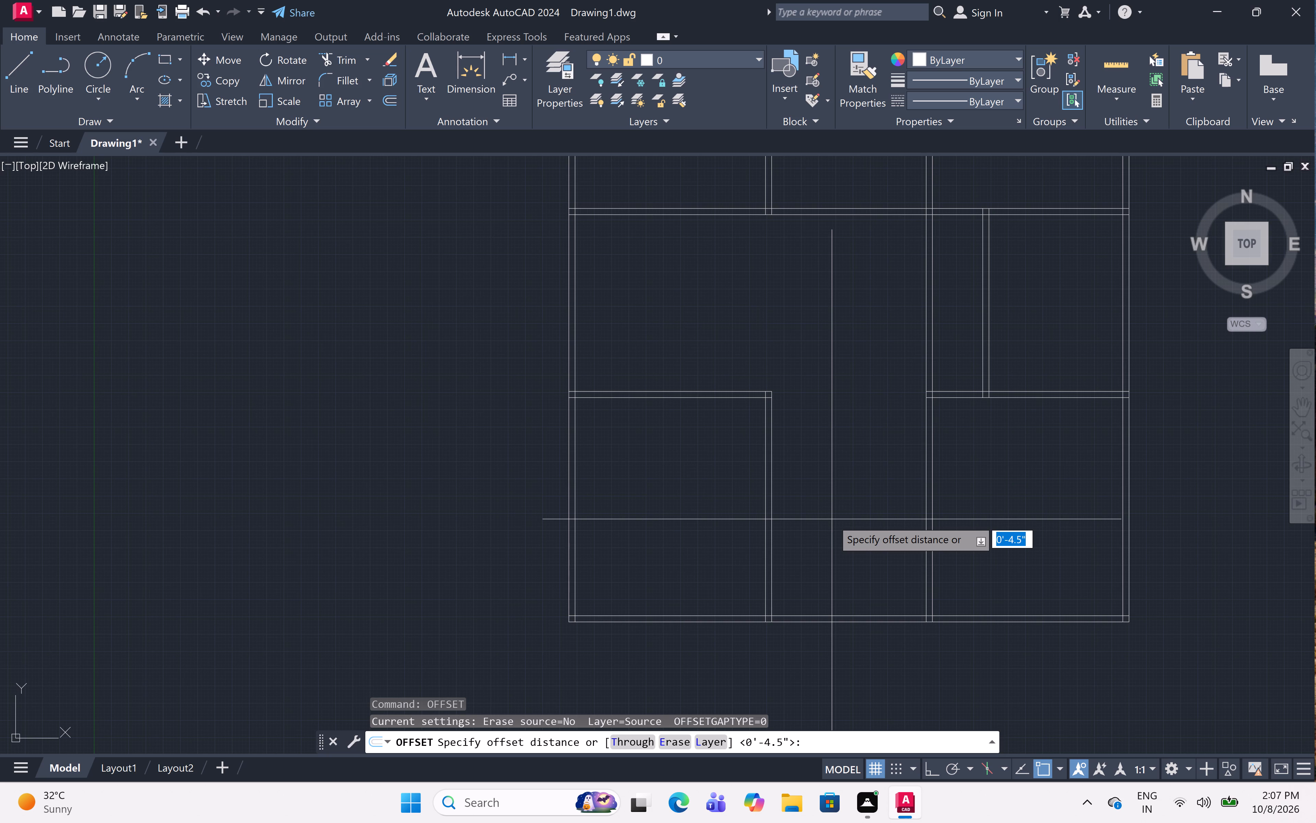
type("5'5\"")
key("space")
left_click(848, 609)
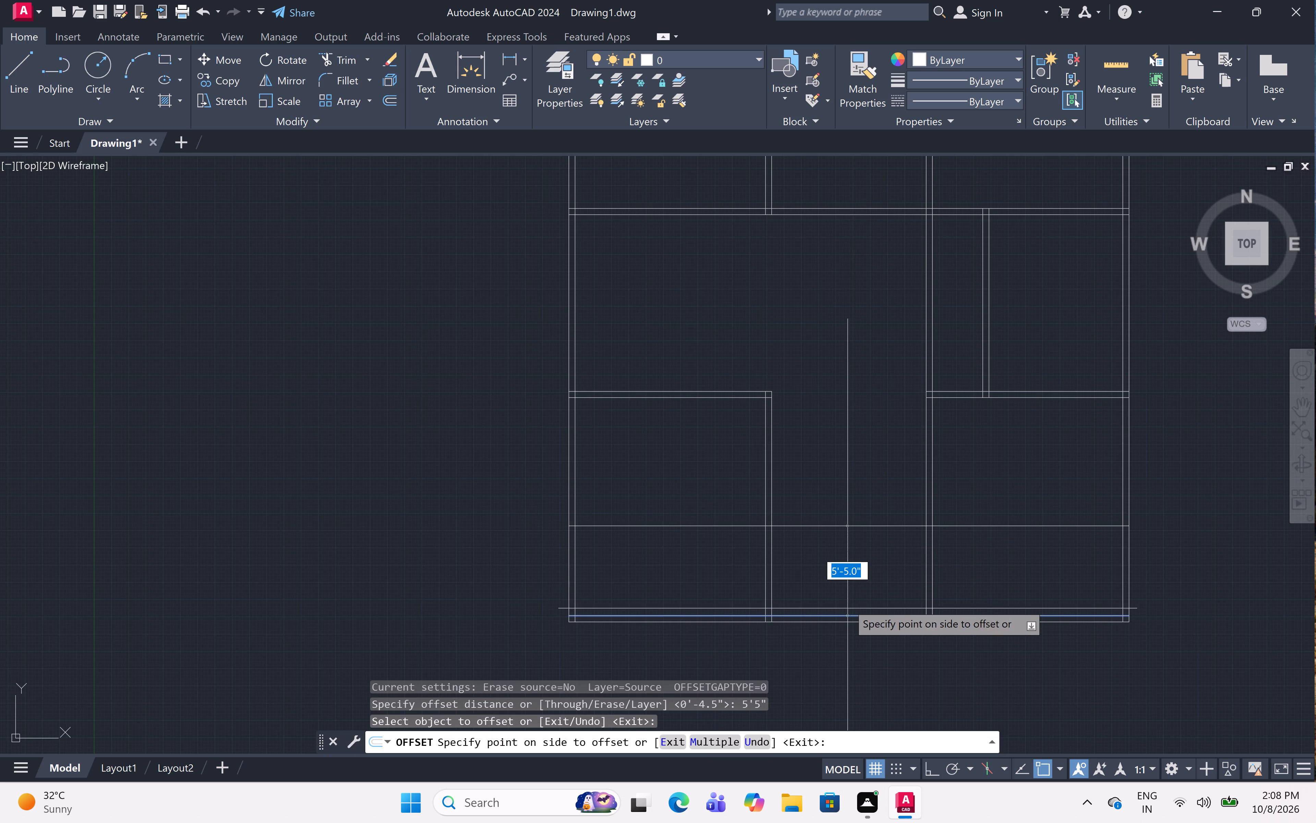
left_click(840, 462)
key("space")
Offset the new horizontal line 4.5" to the north to form a wall pair.
key("space")
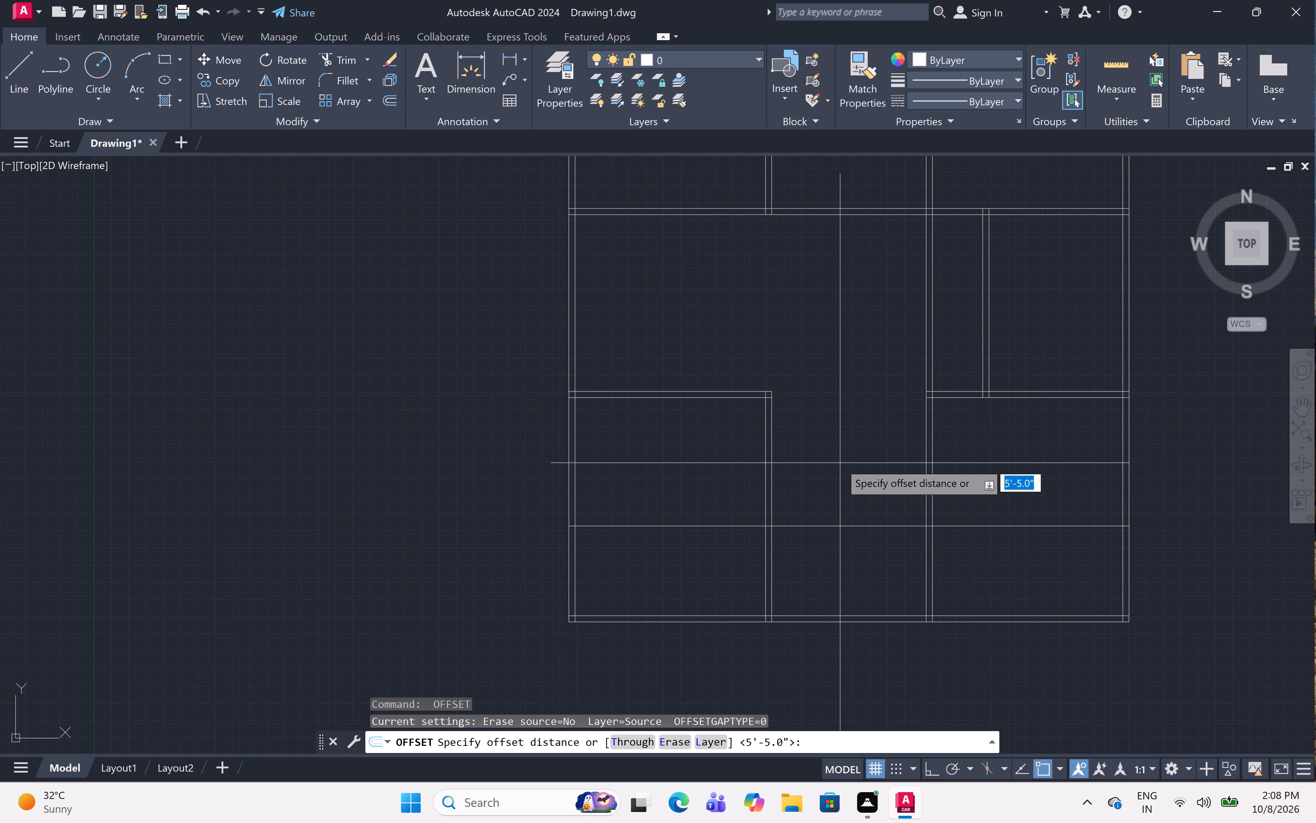
key("4")
type(".5")
type("\"")
key("space")
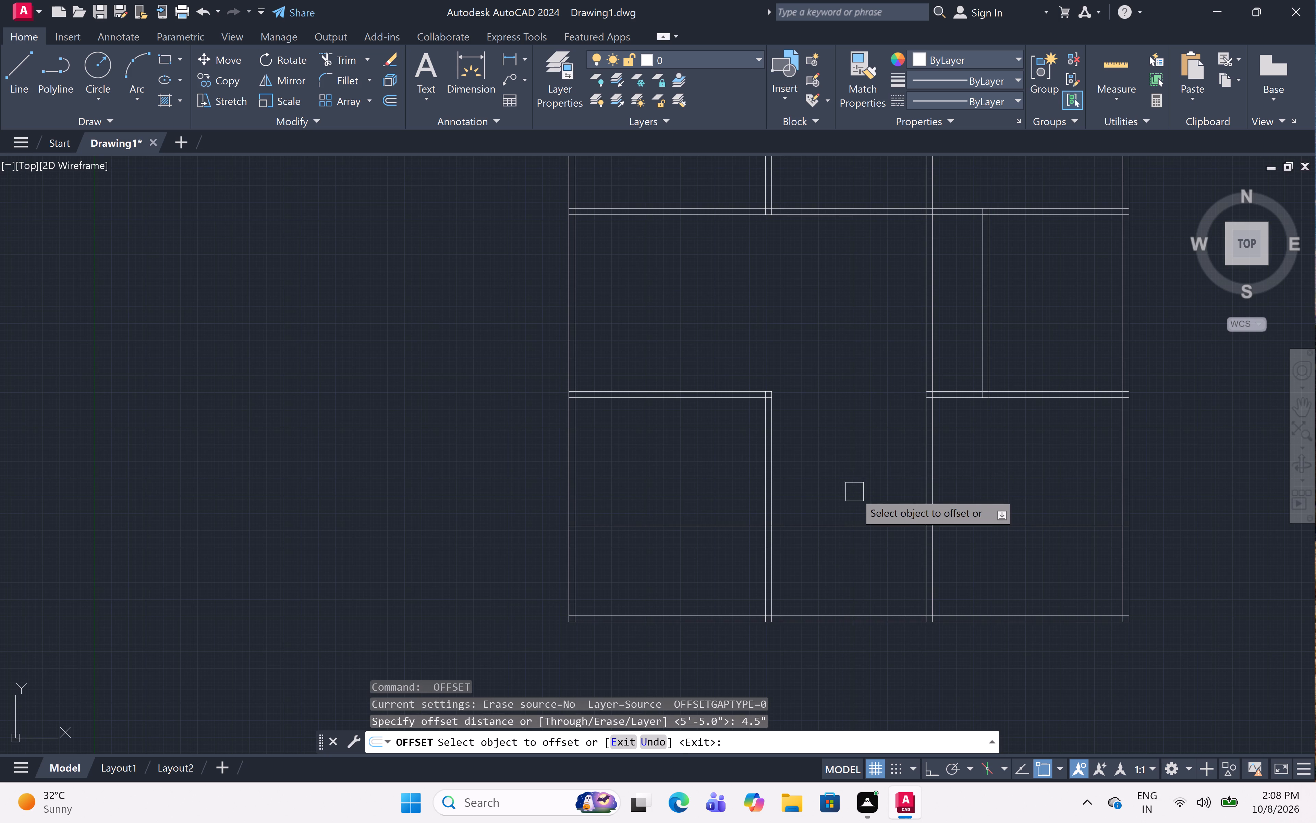
left_click(861, 530)
left_click(854, 476)
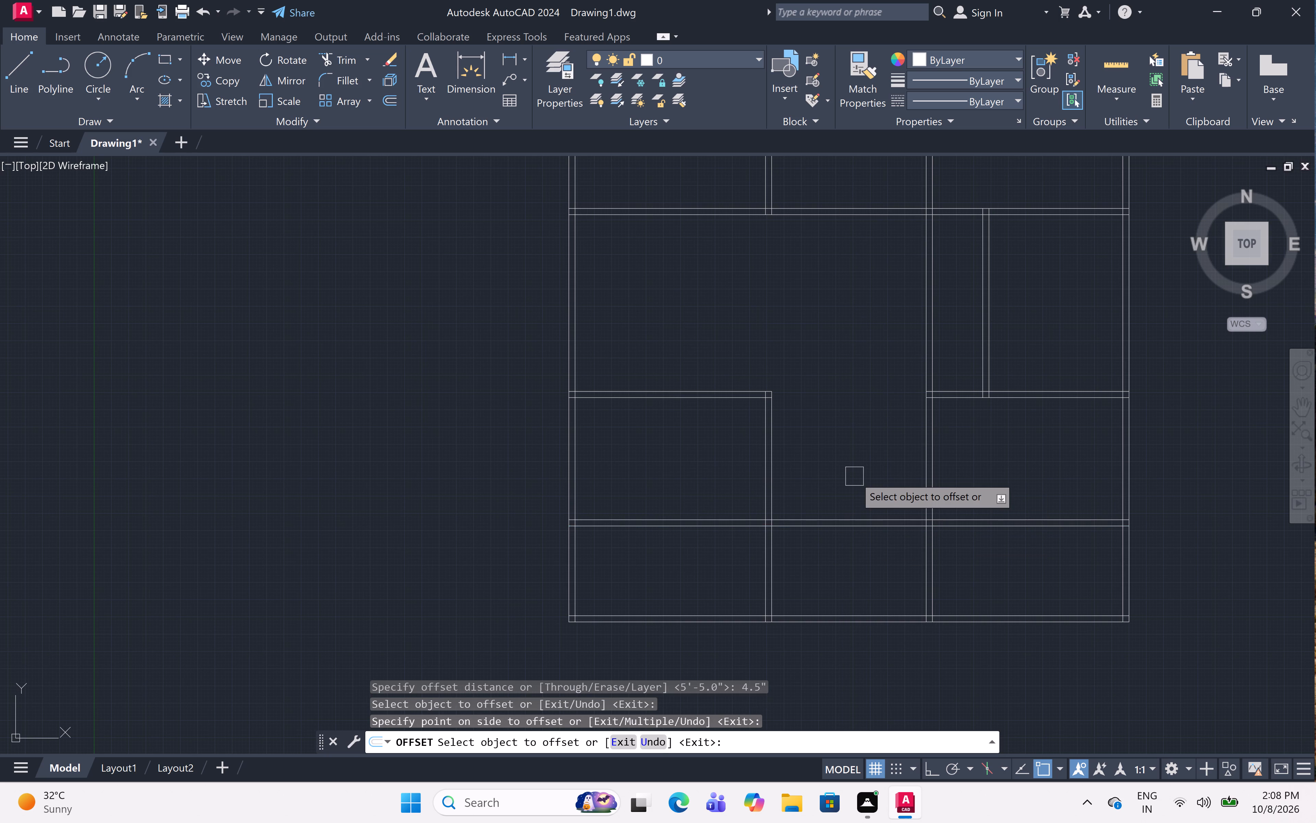
key("Escape")
Trim the new horizontal wall pair east of the third vertical wall pair, including its stubs inside the east outer wall.
type("tr")
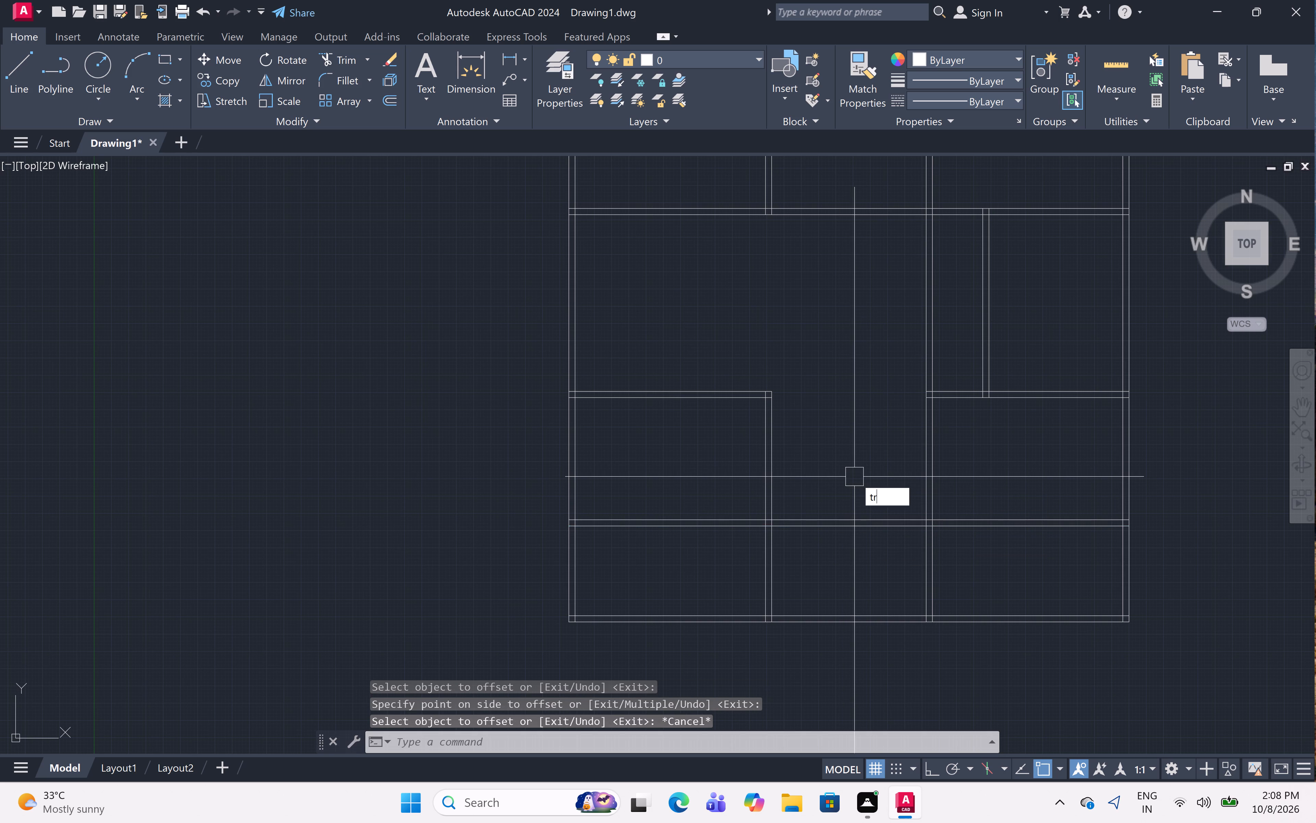
key("space")
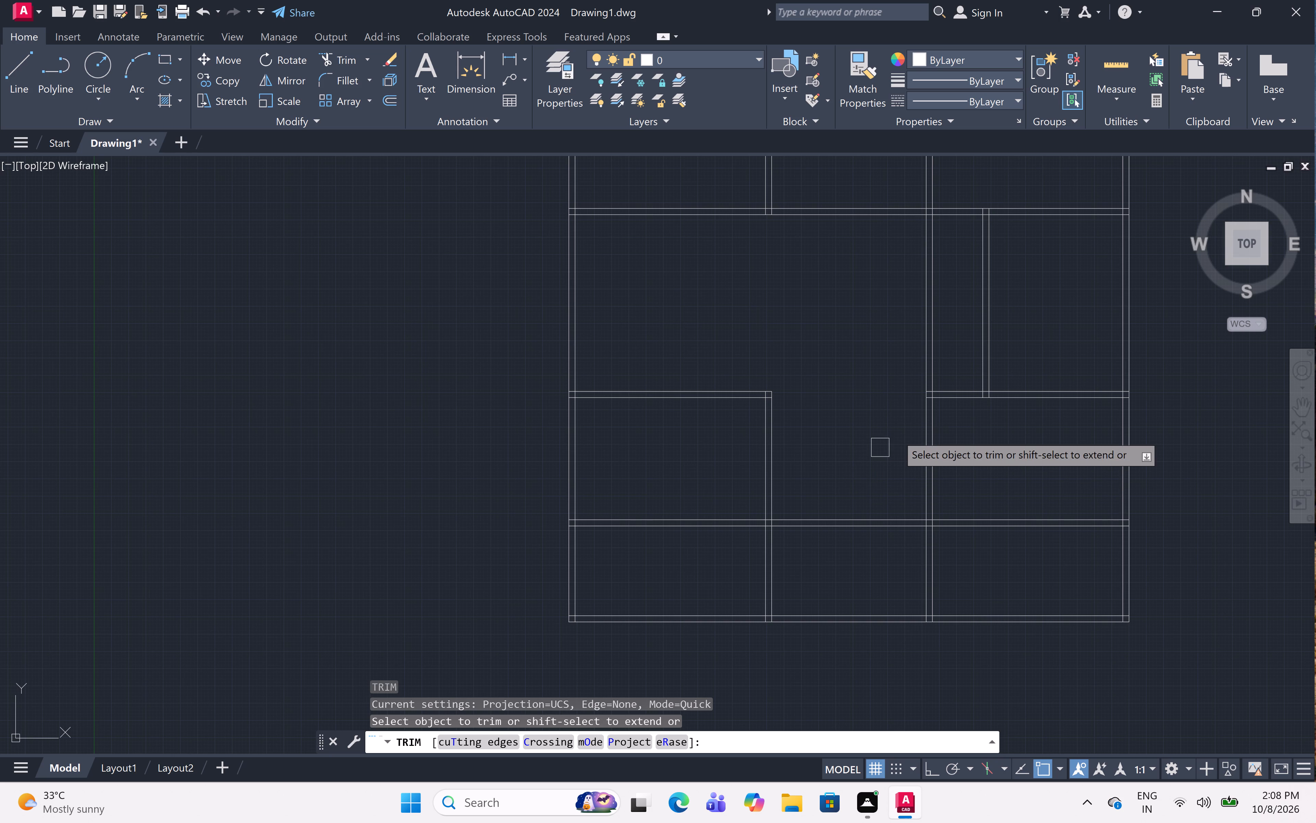
left_click(989, 523)
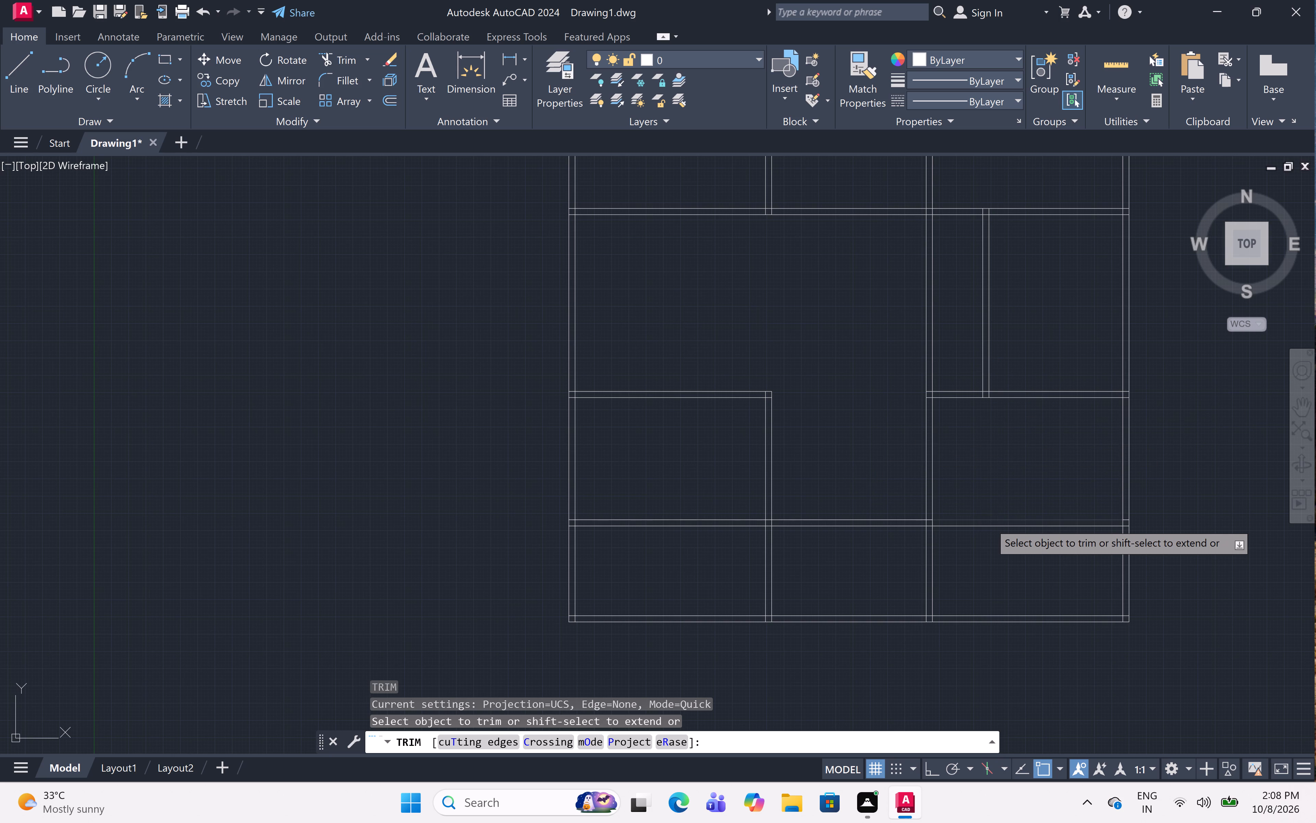
left_click(989, 523)
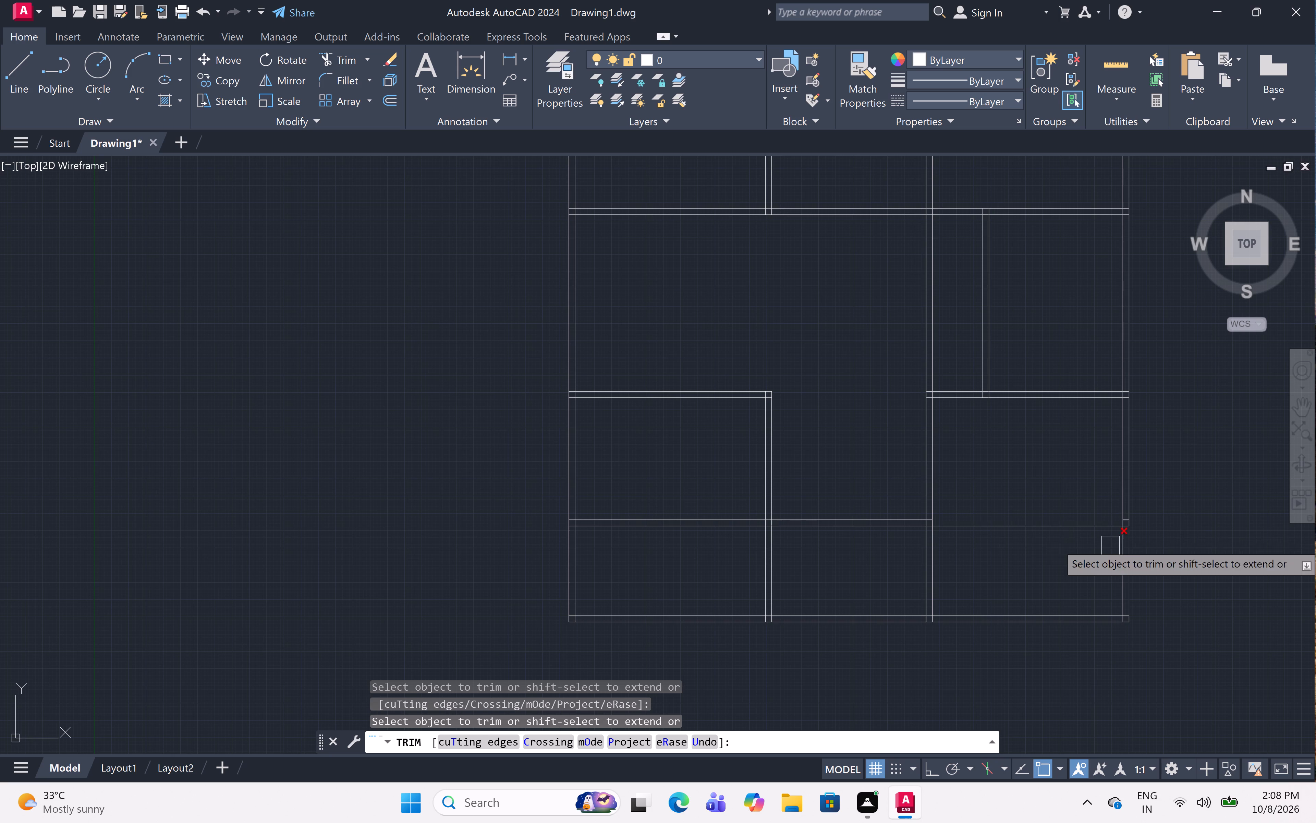
left_click(1040, 529)
scroll(1112, 528, "up", 6)
scroll(1179, 491, "down", 2)
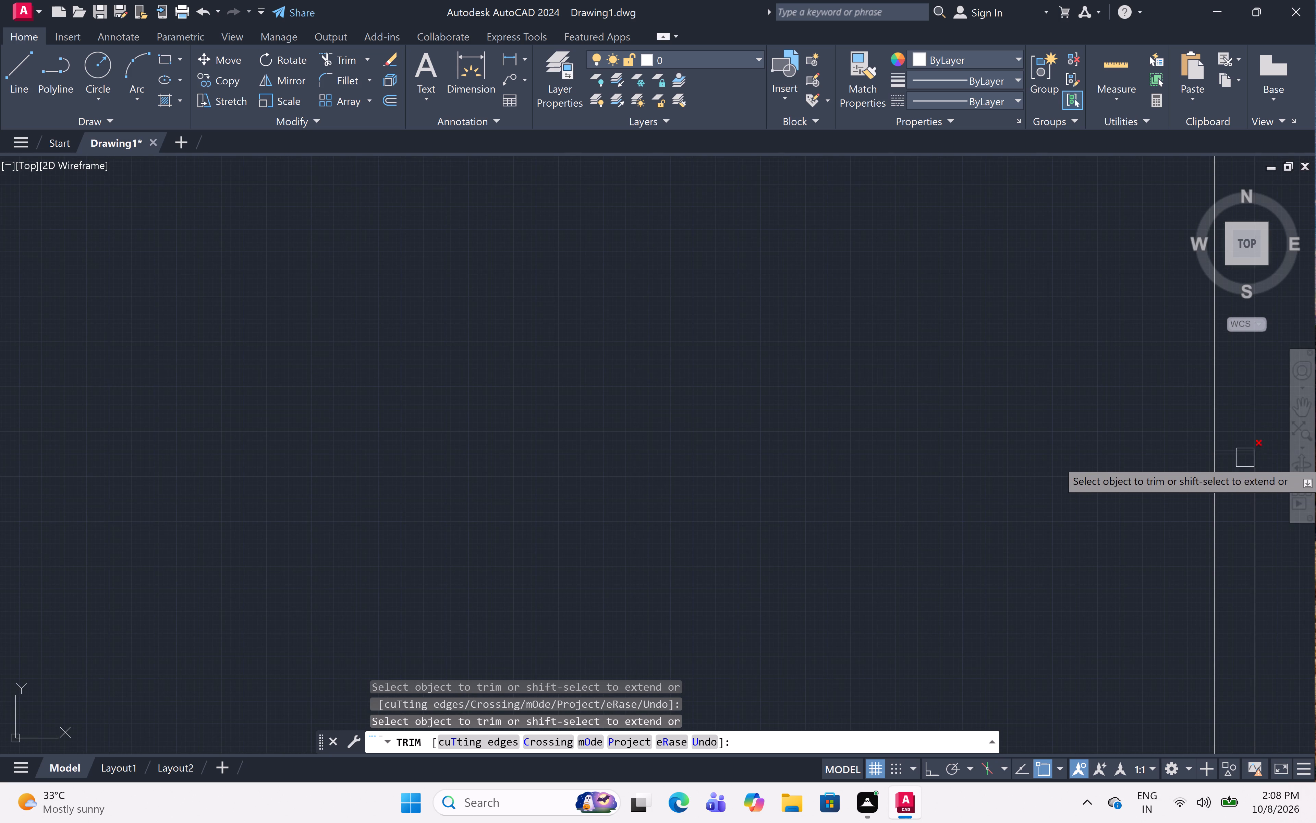
scroll(1271, 452, "up", 3)
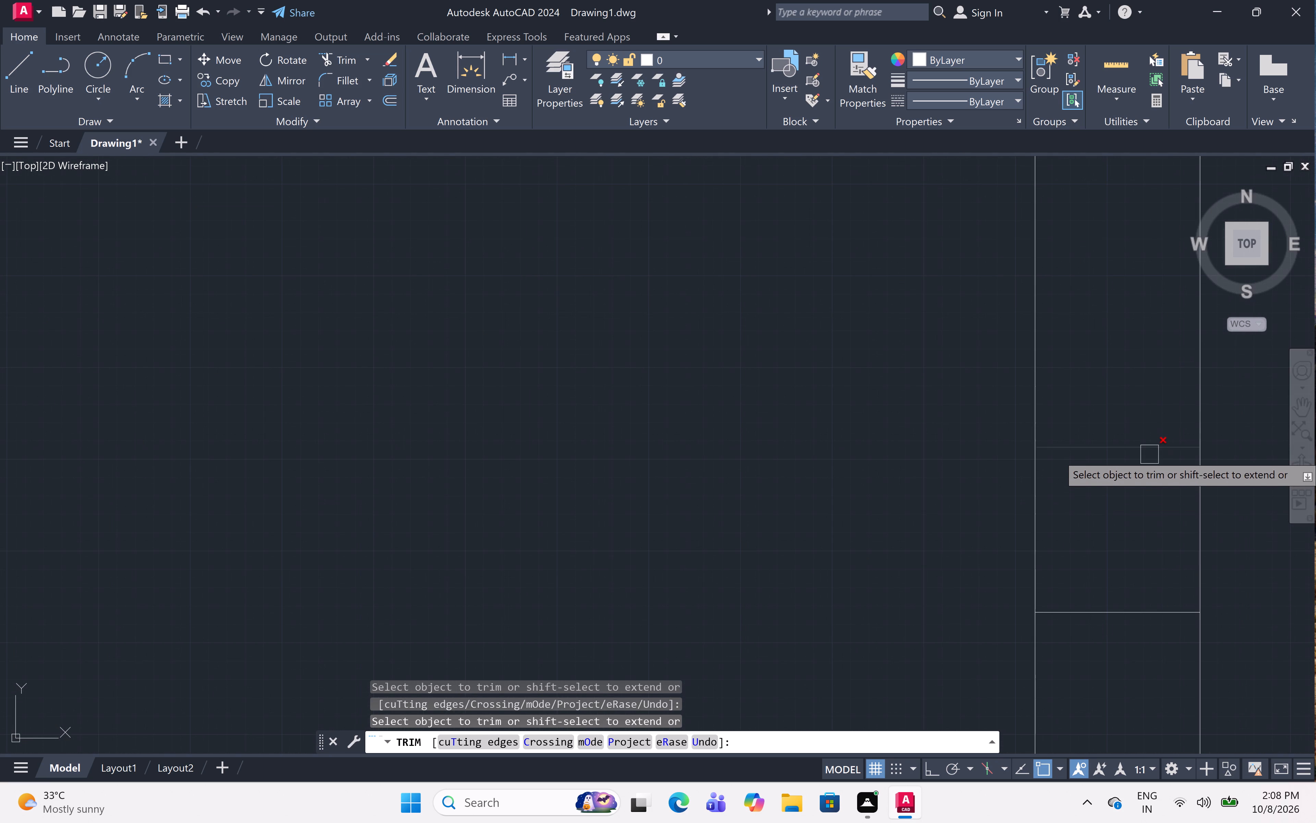
left_click(1149, 454)
left_click(1144, 605)
Trim the same horizontal wall pair west of the second vertical wall pair, including its stubs inside the west outer wall.
scroll(1093, 380, "down", 2)
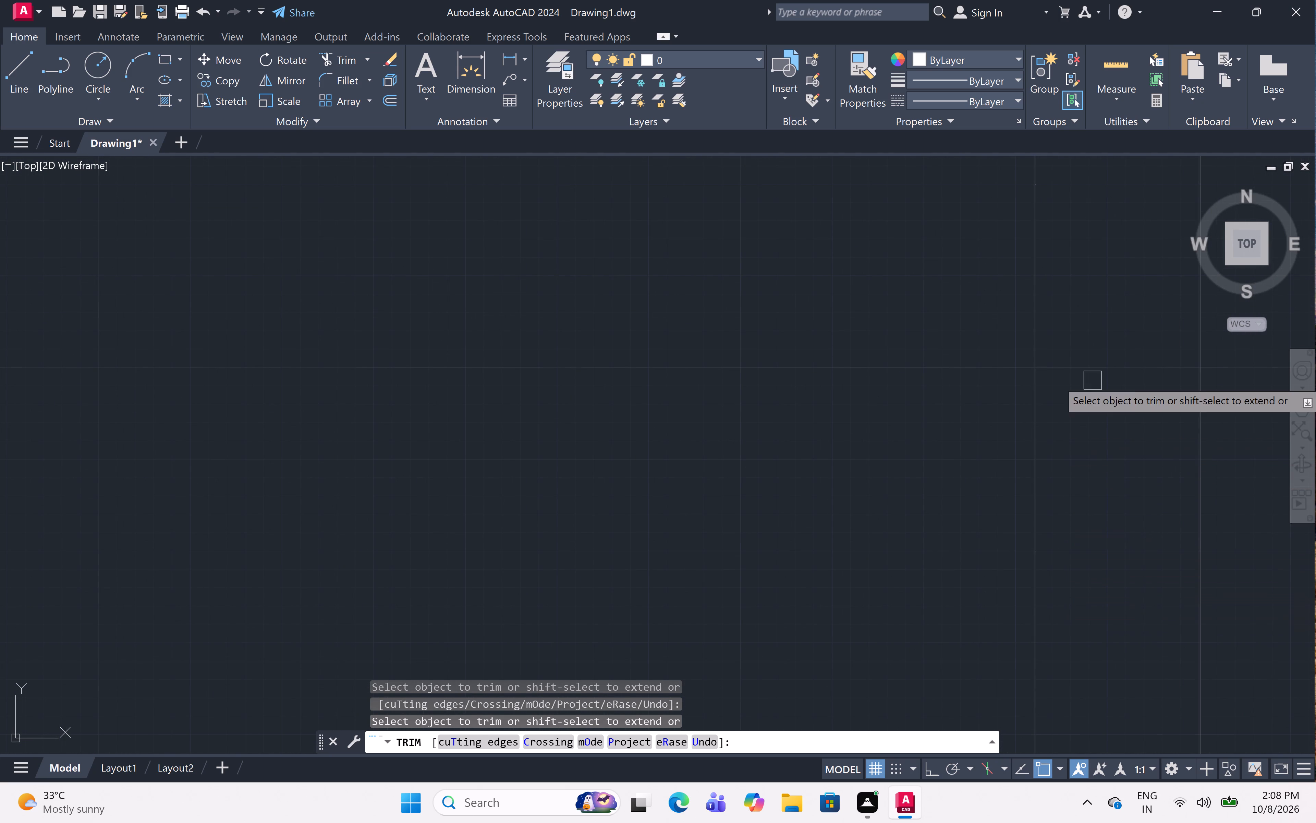
scroll(1093, 380, "down", 4)
scroll(1009, 398, "down", 4)
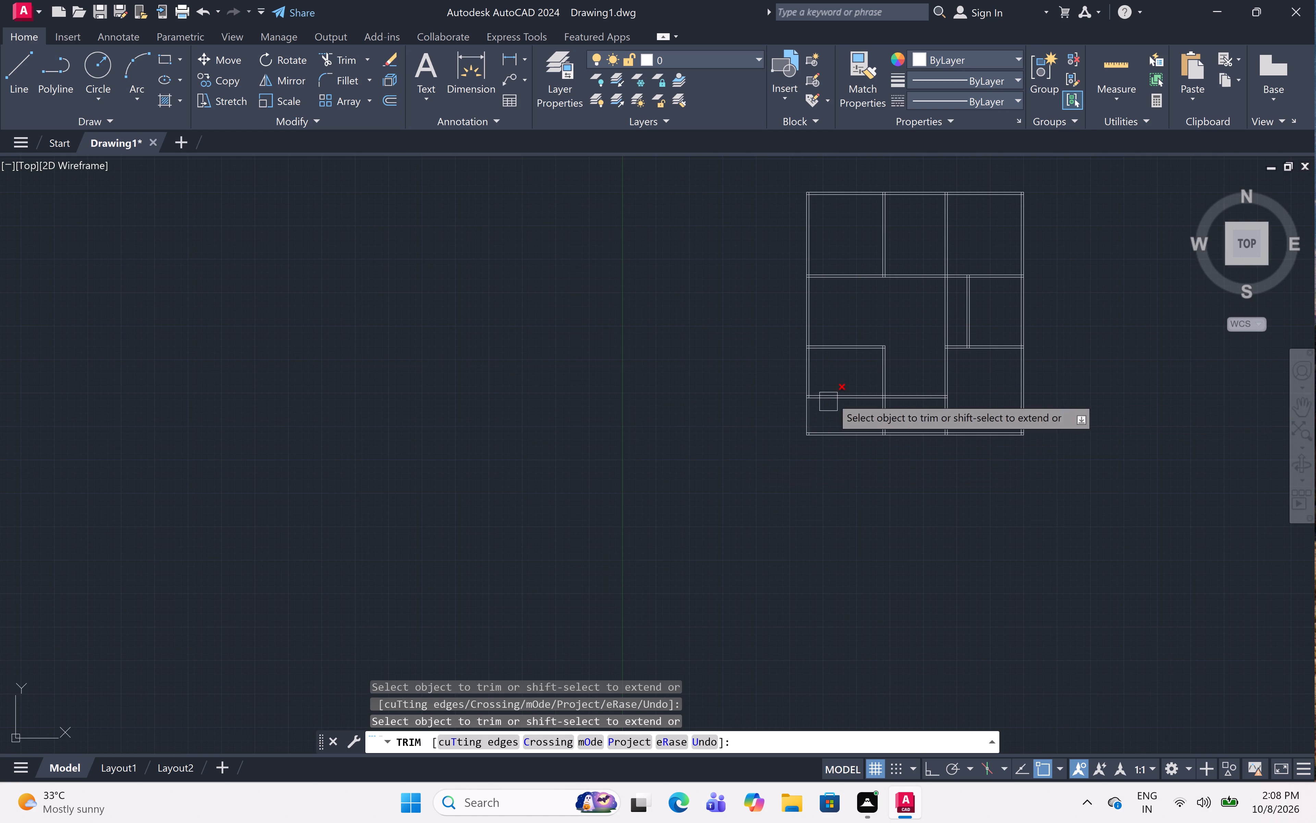
scroll(861, 382, "up", 5)
left_click(874, 427)
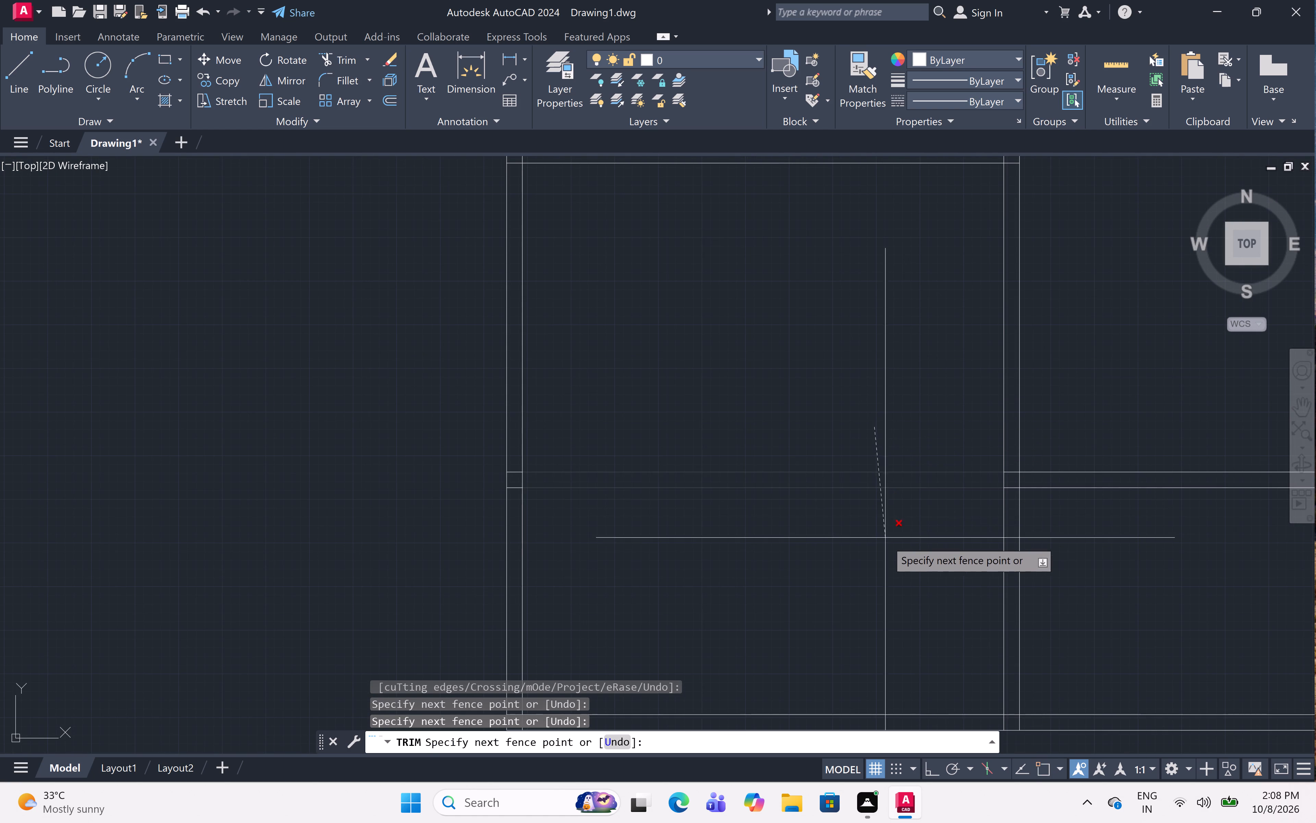
left_click(888, 545)
scroll(920, 425, "down", 5)
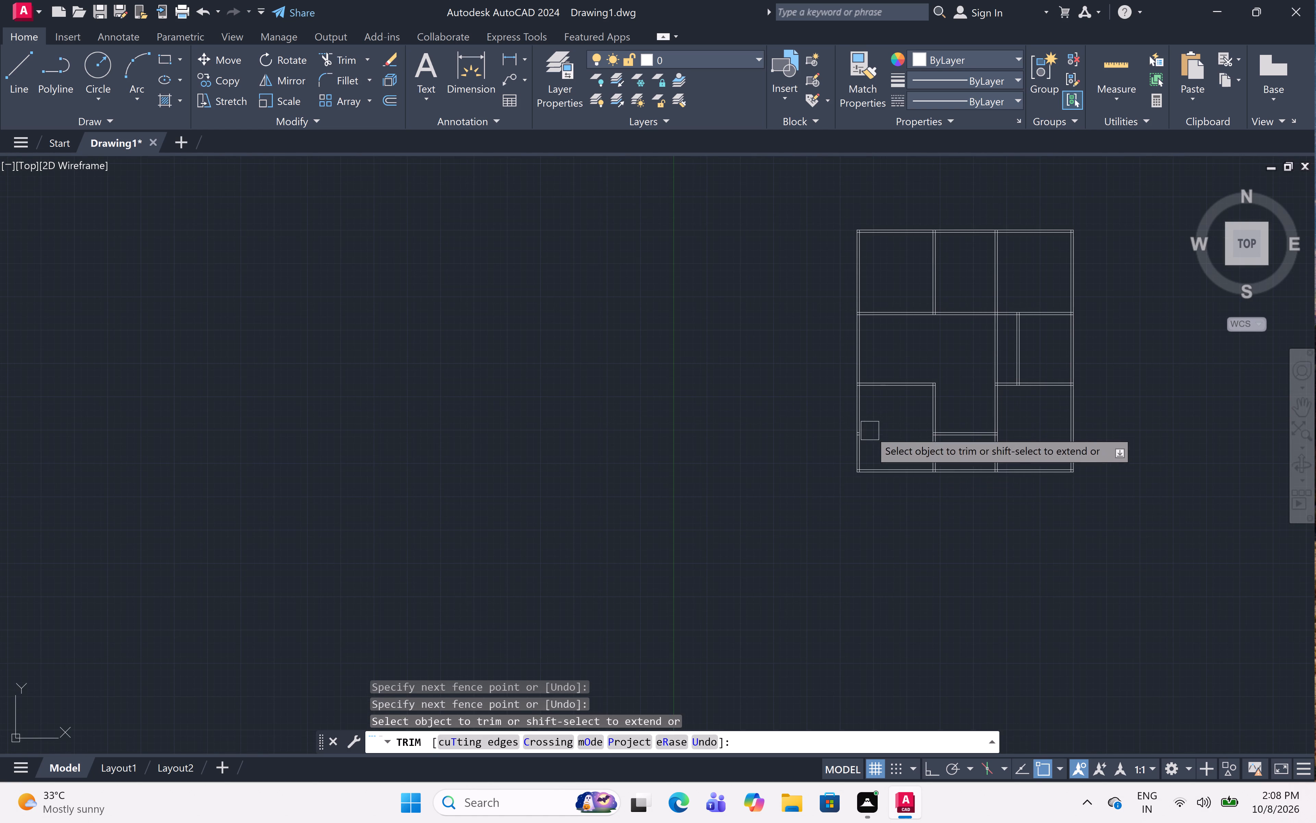
scroll(853, 436, "up", 5)
scroll(874, 413, "up", 2)
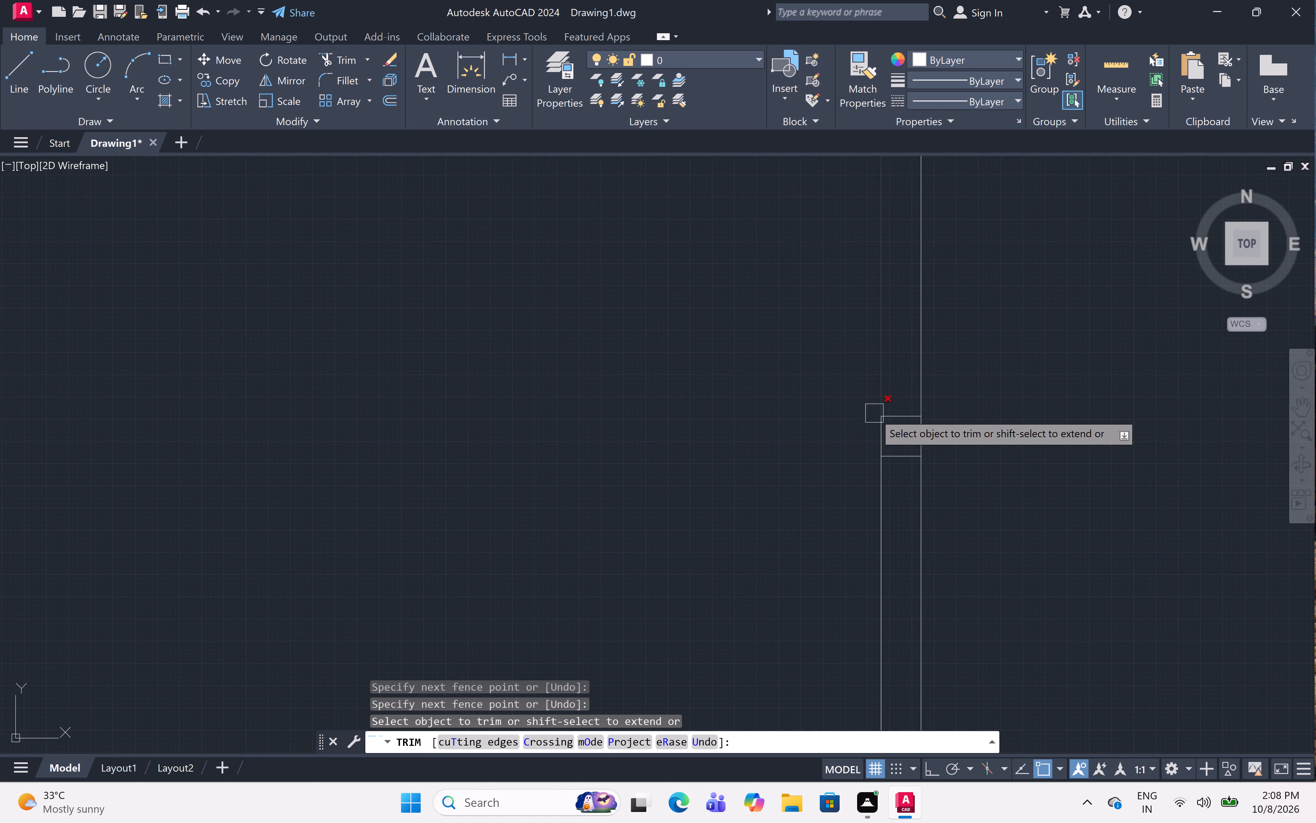
left_click(904, 422)
left_click(905, 456)
Review the overall wall layout and the rooms between the second and third horizontal wall pairs.
scroll(900, 433, "down", 6)
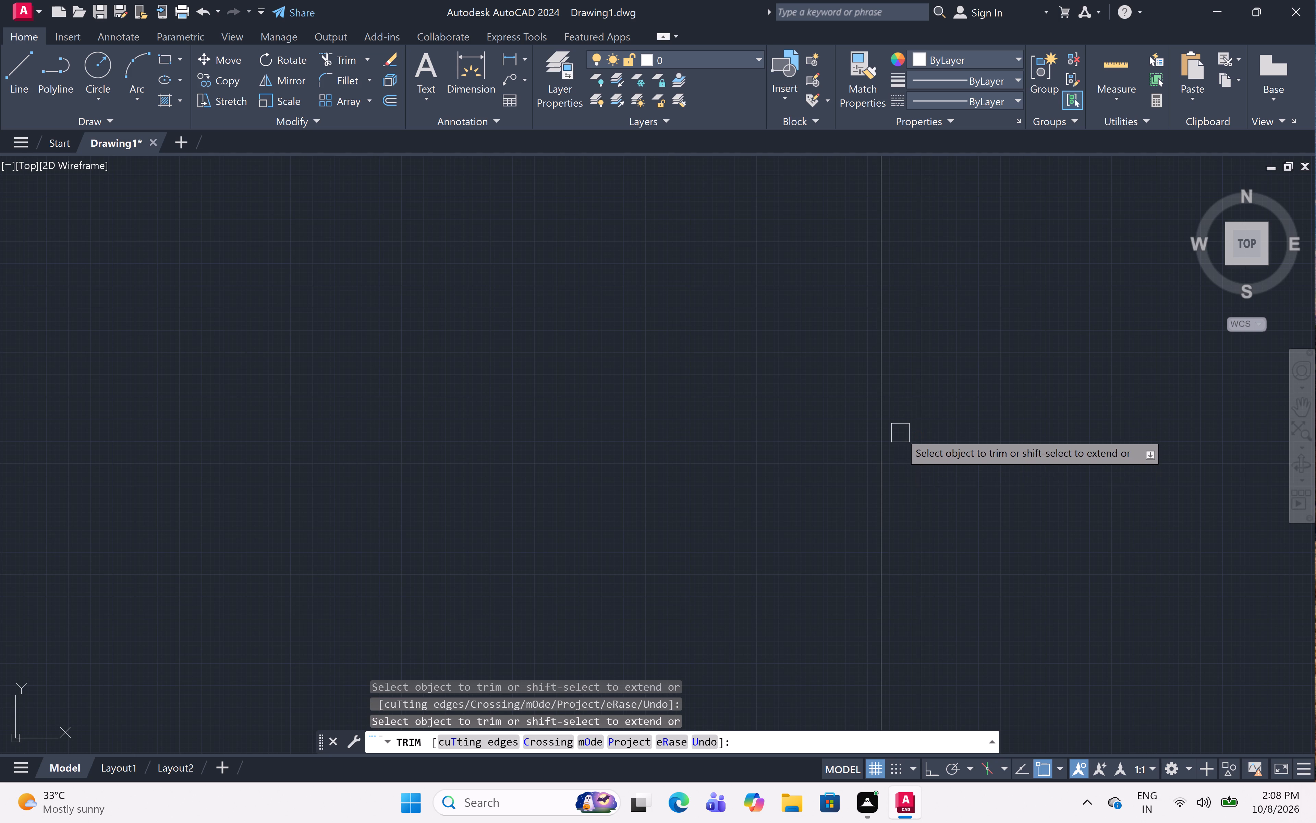
scroll(900, 433, "down", 4)
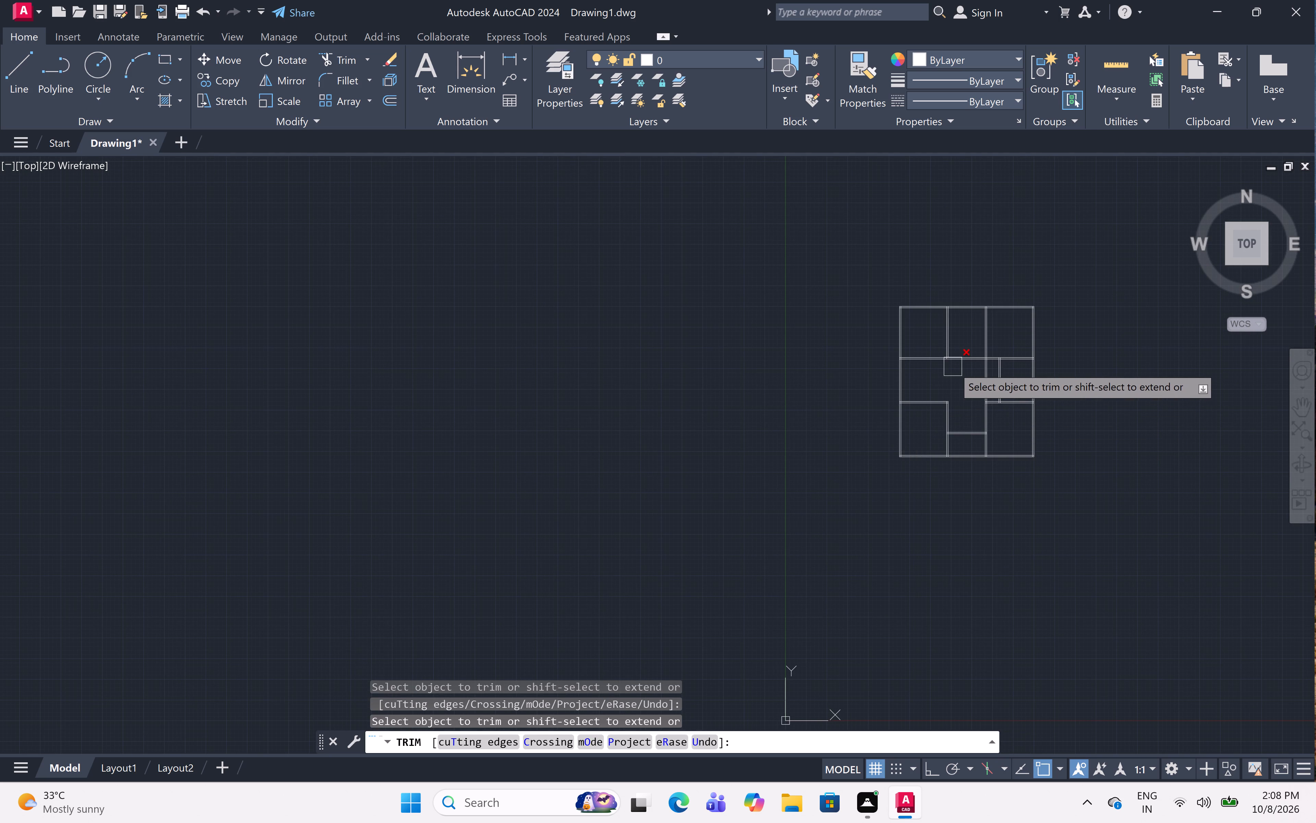
middle_click_drag(955, 379, 934, 393)
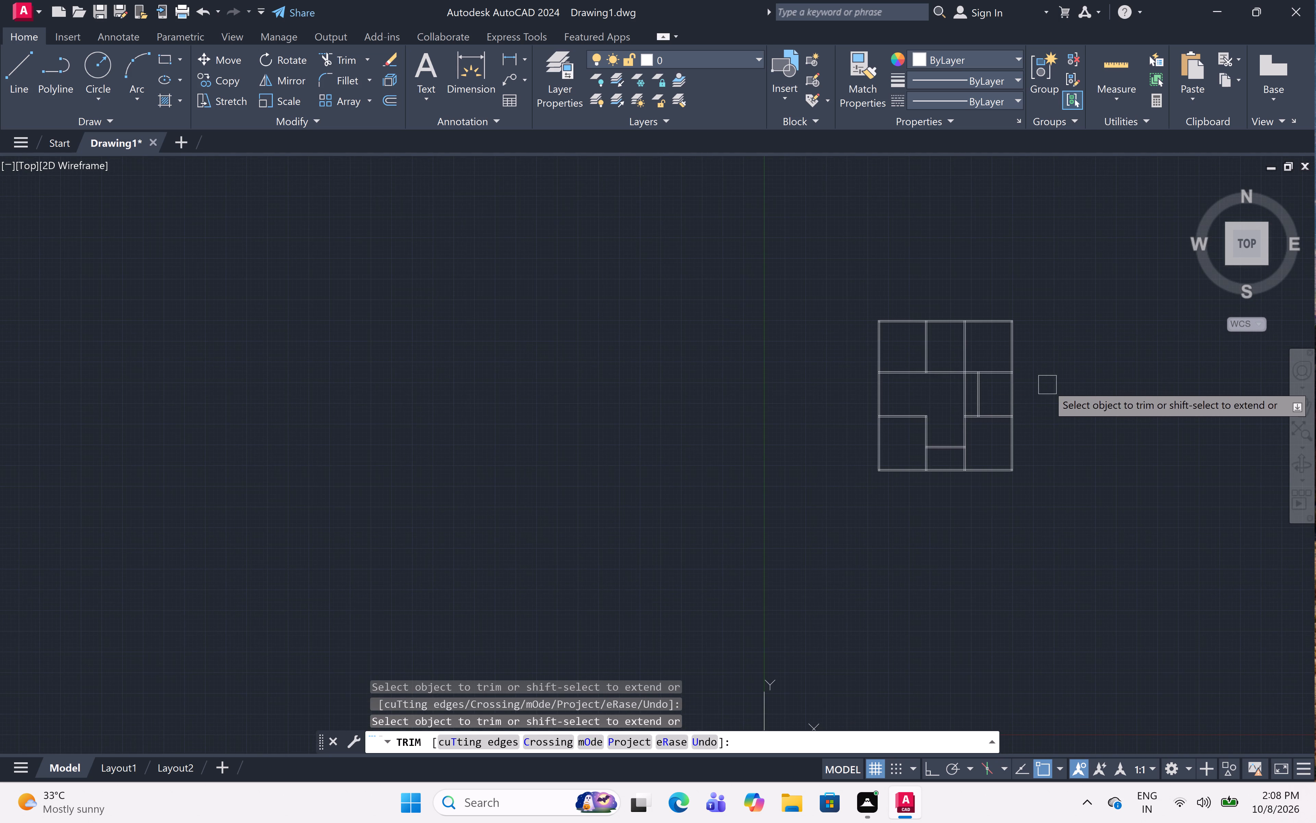
scroll(990, 406, "up", 3)
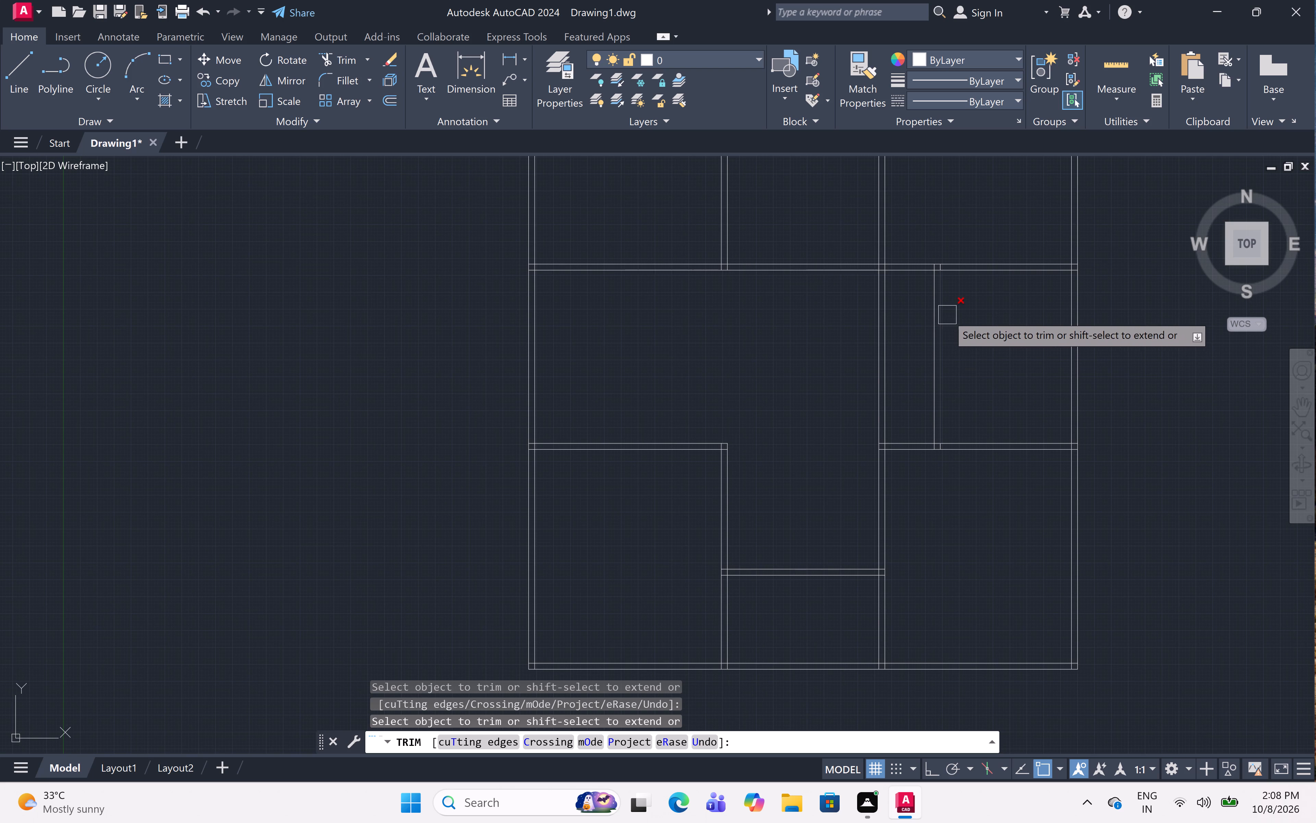
middle_click_drag(992, 298, 959, 397)
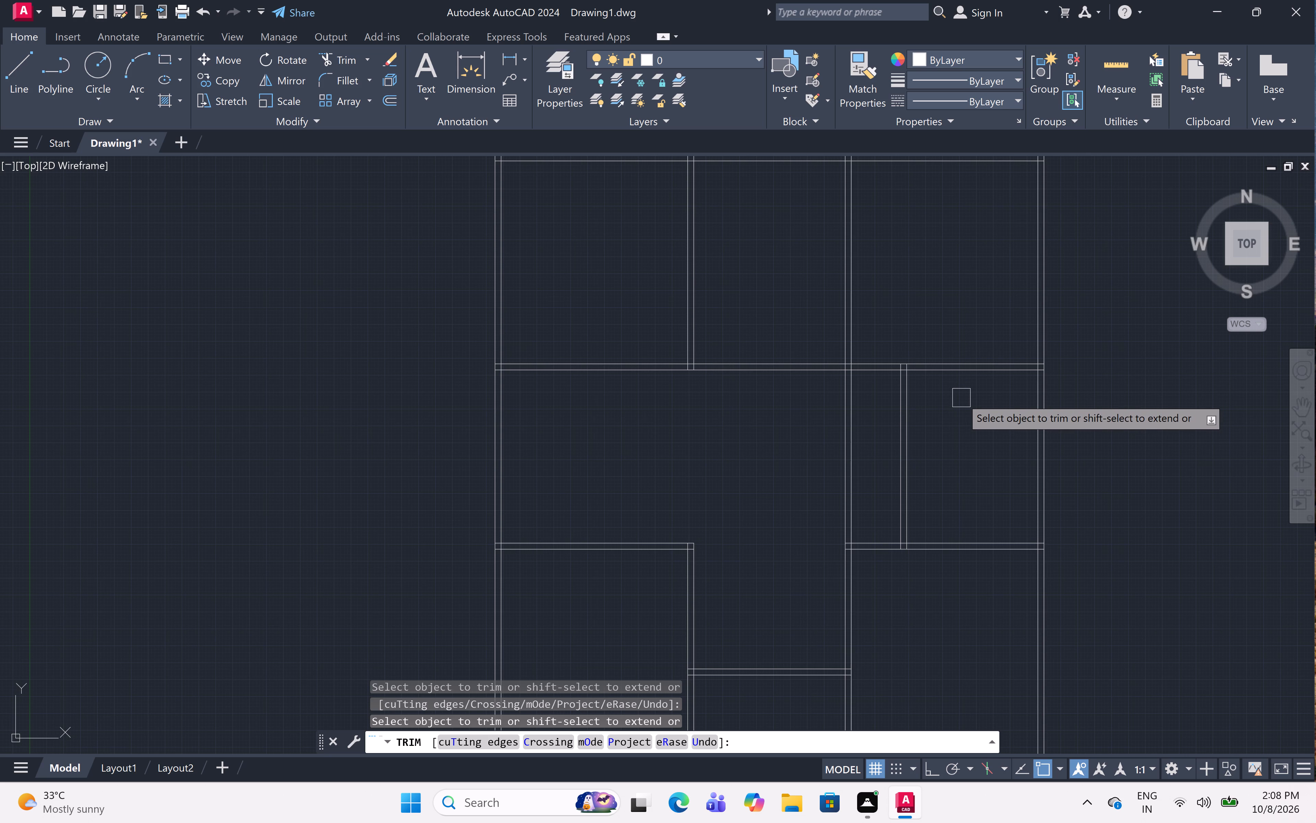
scroll(1072, 355, "down", 1)
middle_click_drag(1099, 393, 1095, 397)
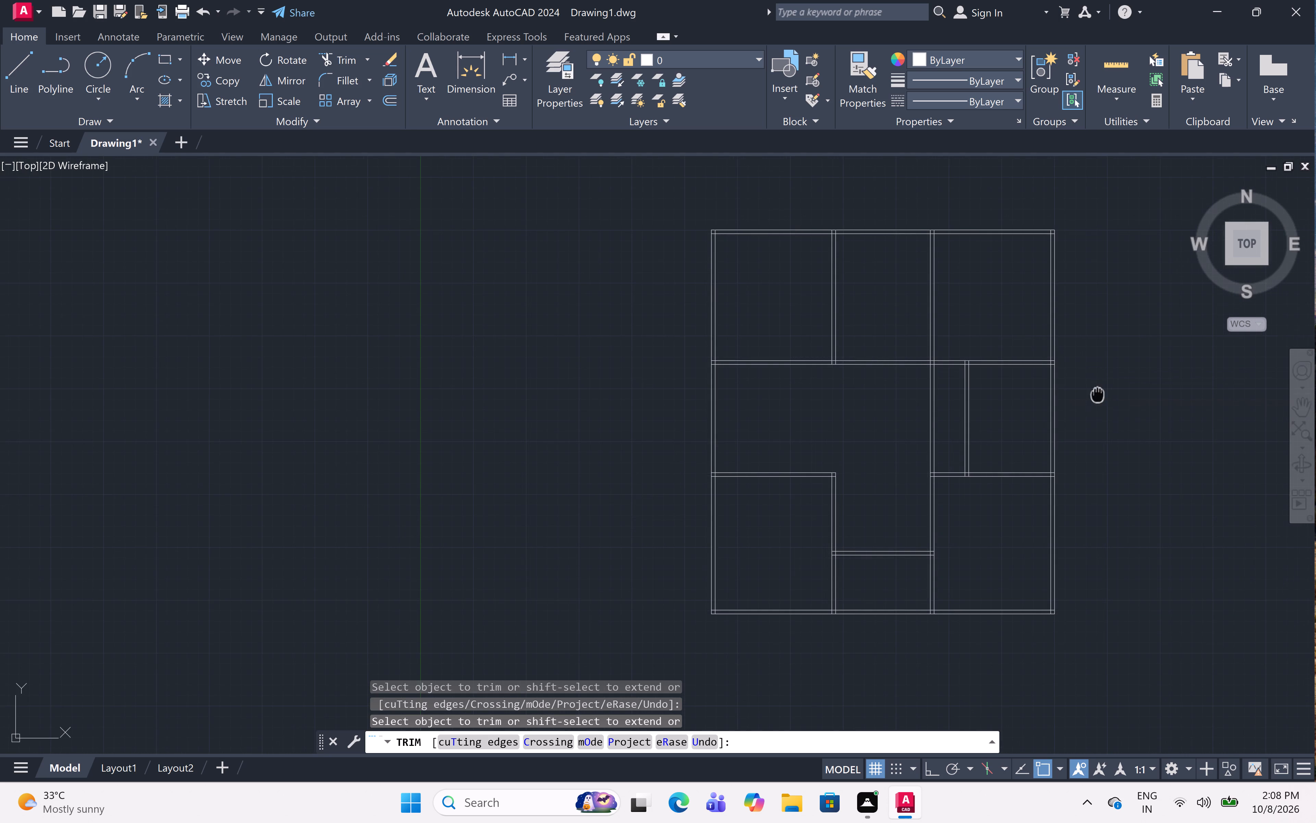
middle_click_drag(1095, 397, 997, 378)
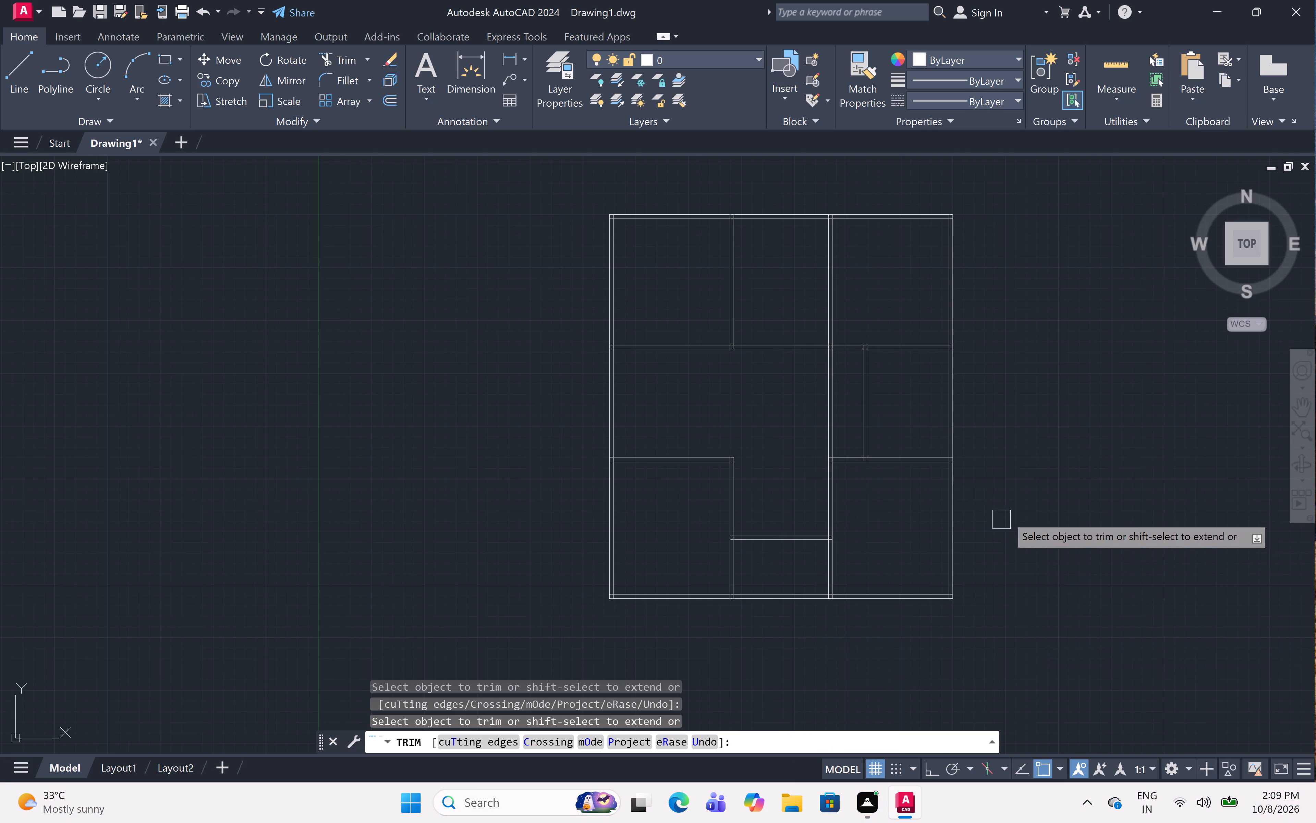
middle_click_drag(1010, 512, 1018, 559)
scroll(666, 410, "up", 2)
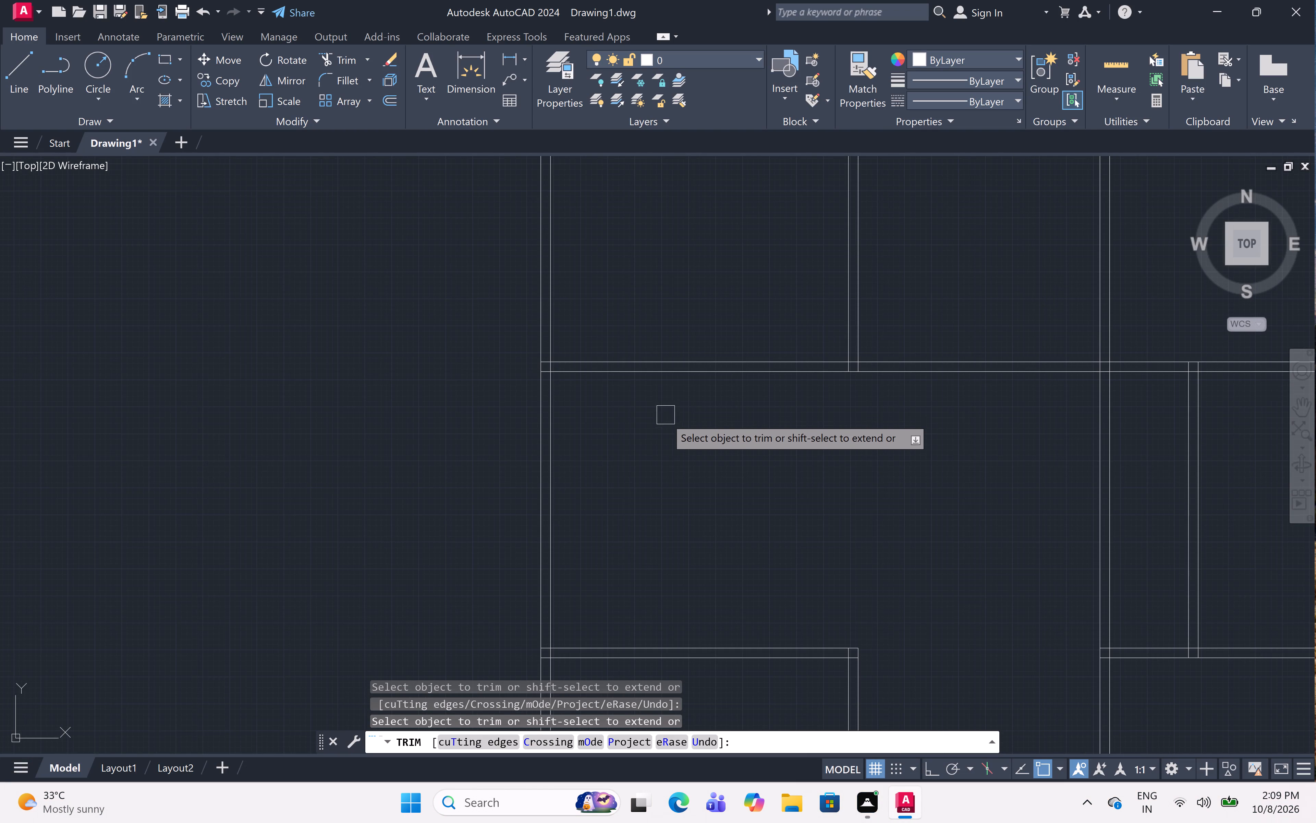
key("Escape")
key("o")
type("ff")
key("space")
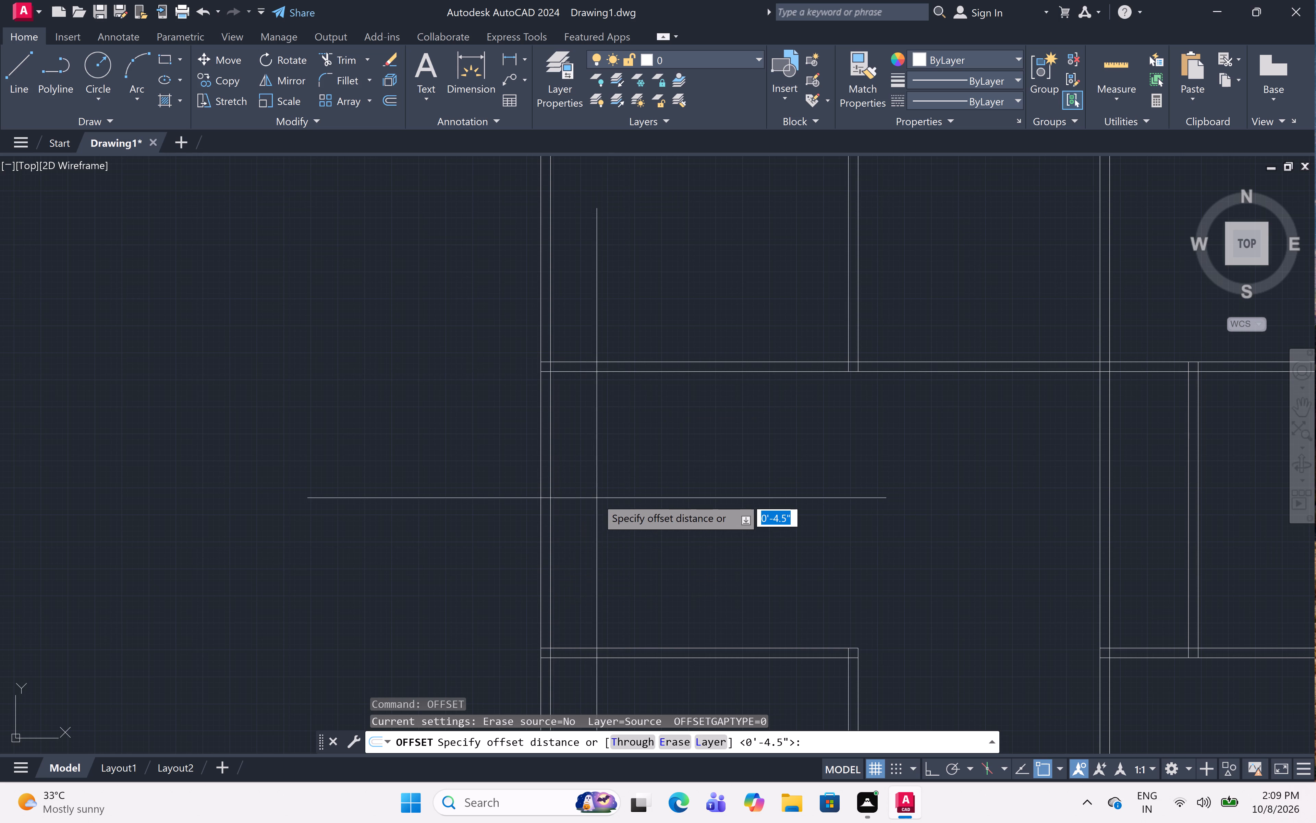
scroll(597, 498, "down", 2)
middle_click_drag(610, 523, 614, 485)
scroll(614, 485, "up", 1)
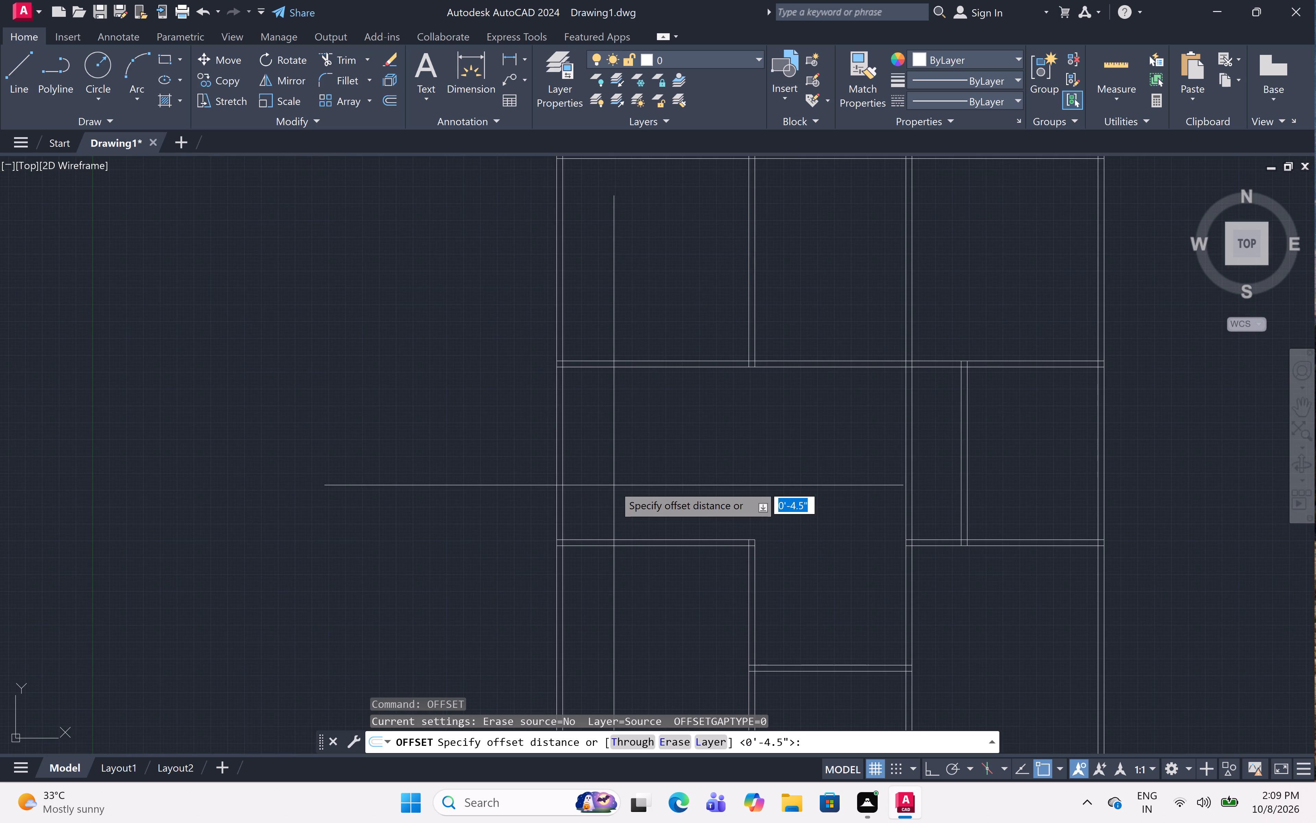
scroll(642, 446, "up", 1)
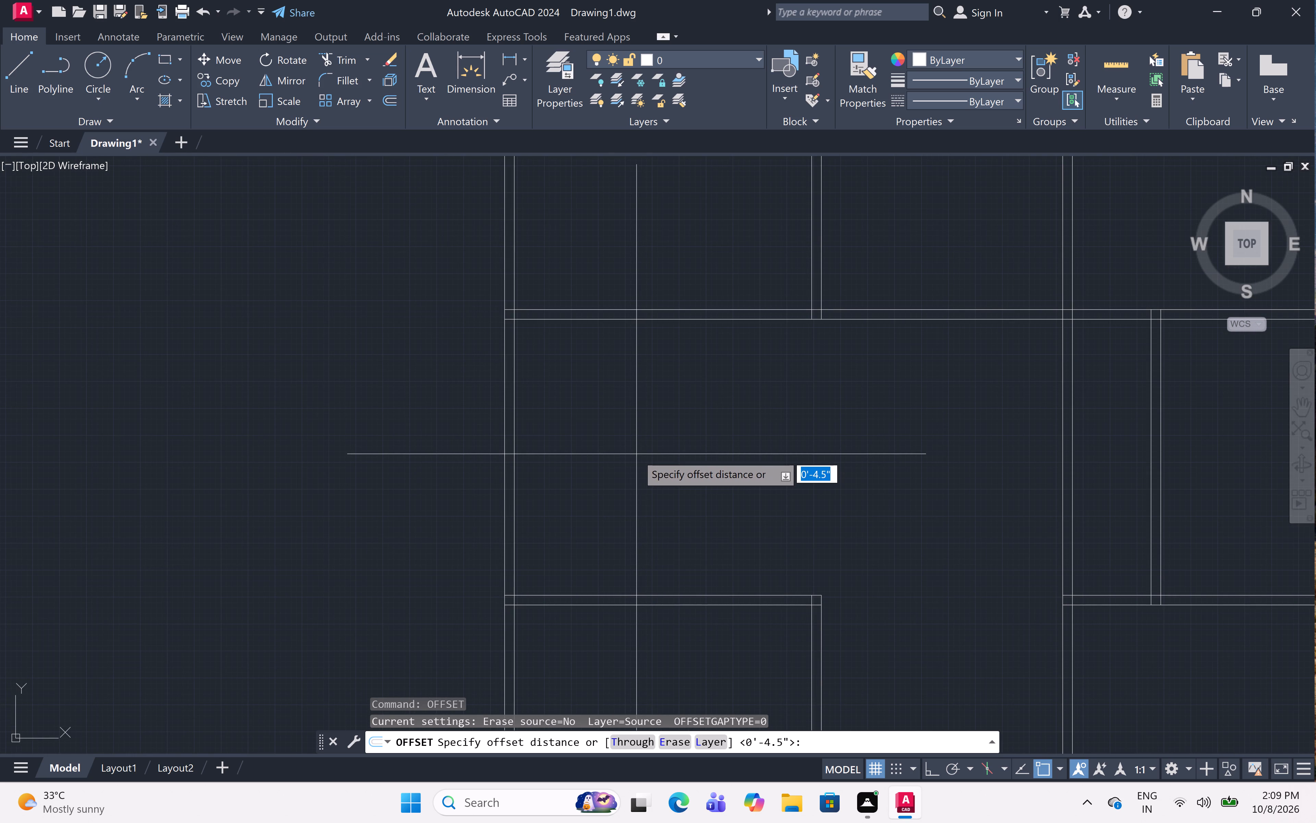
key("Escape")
Offset the inner line of the west outer wall 7' to the east.
type("off")
key("space")
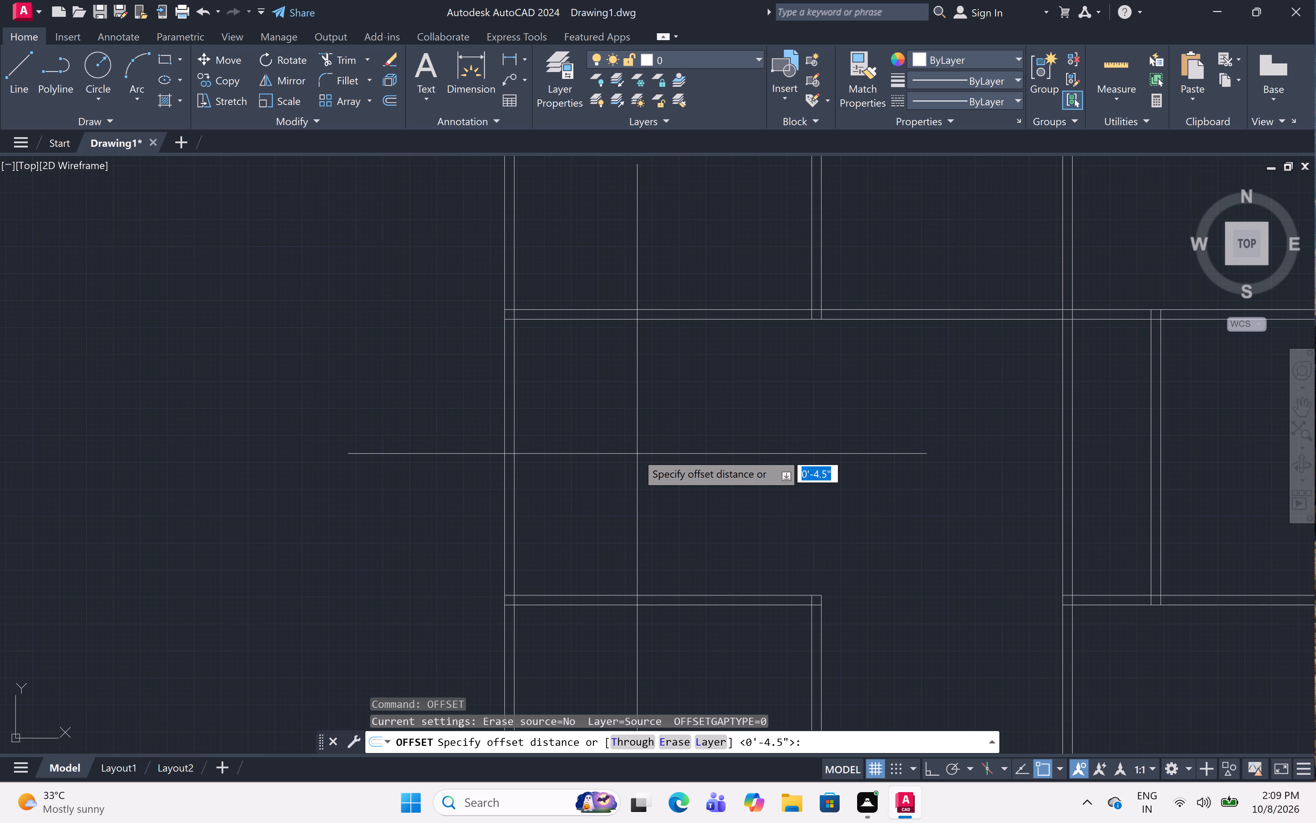
type("7'")
key("space")
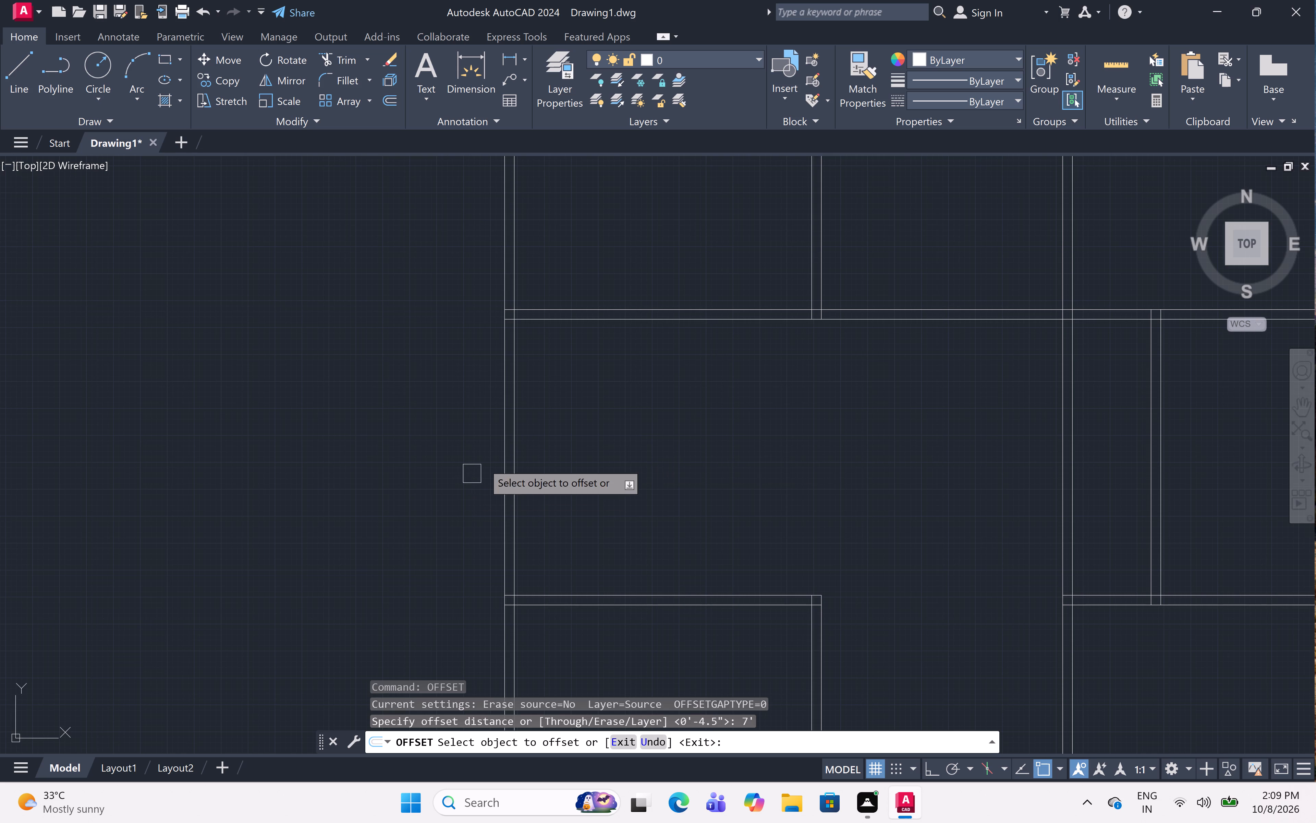
left_click(520, 448)
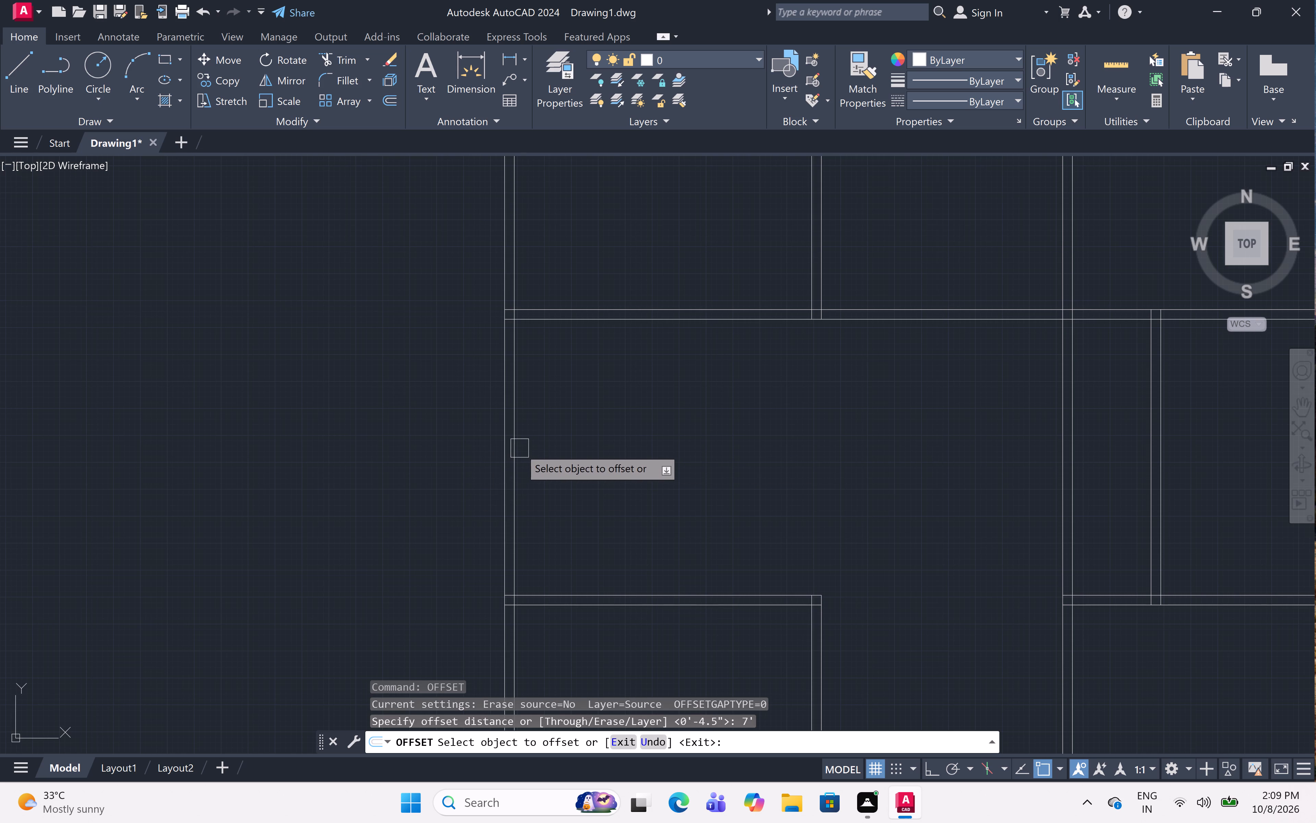
left_click(726, 443)
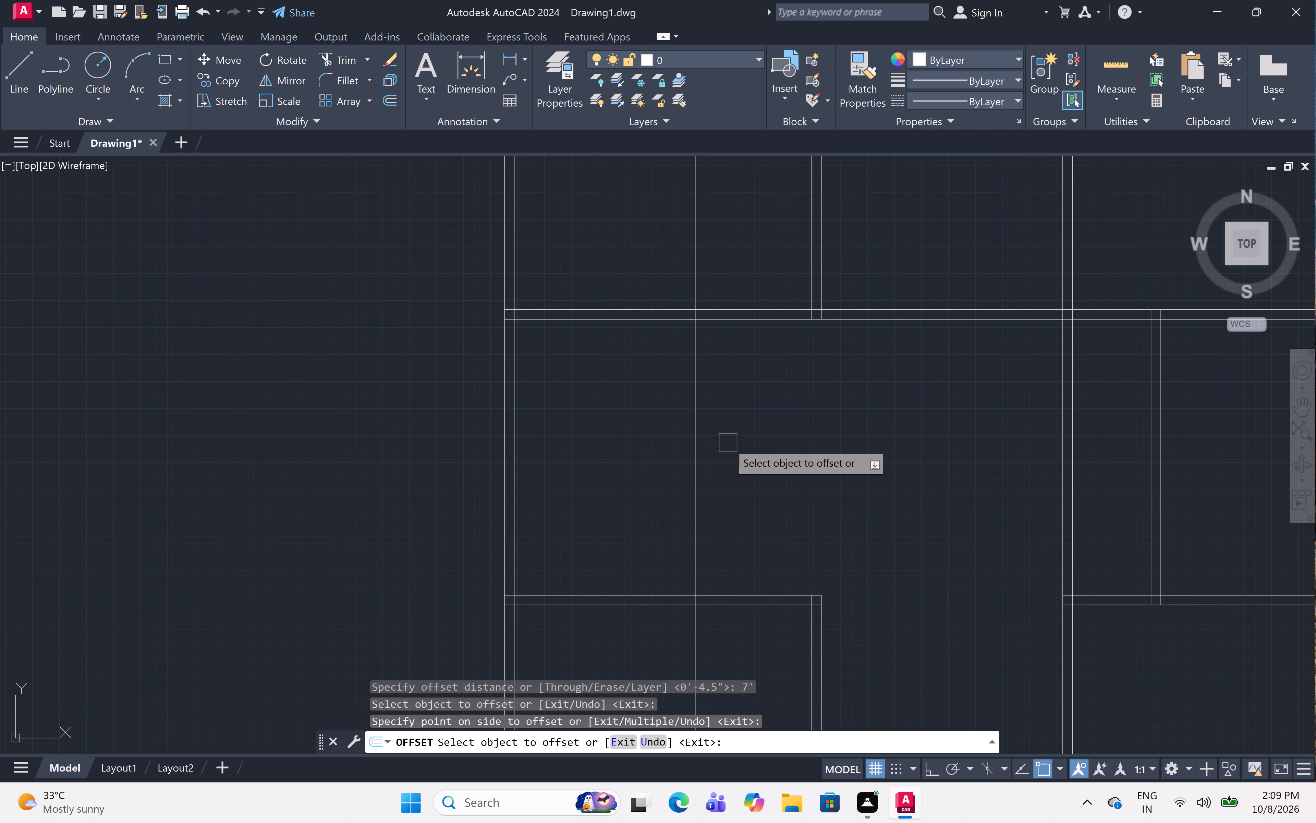
key("space")
Offset the new vertical line 4.5" to the east to form a wall pair.
key("space")
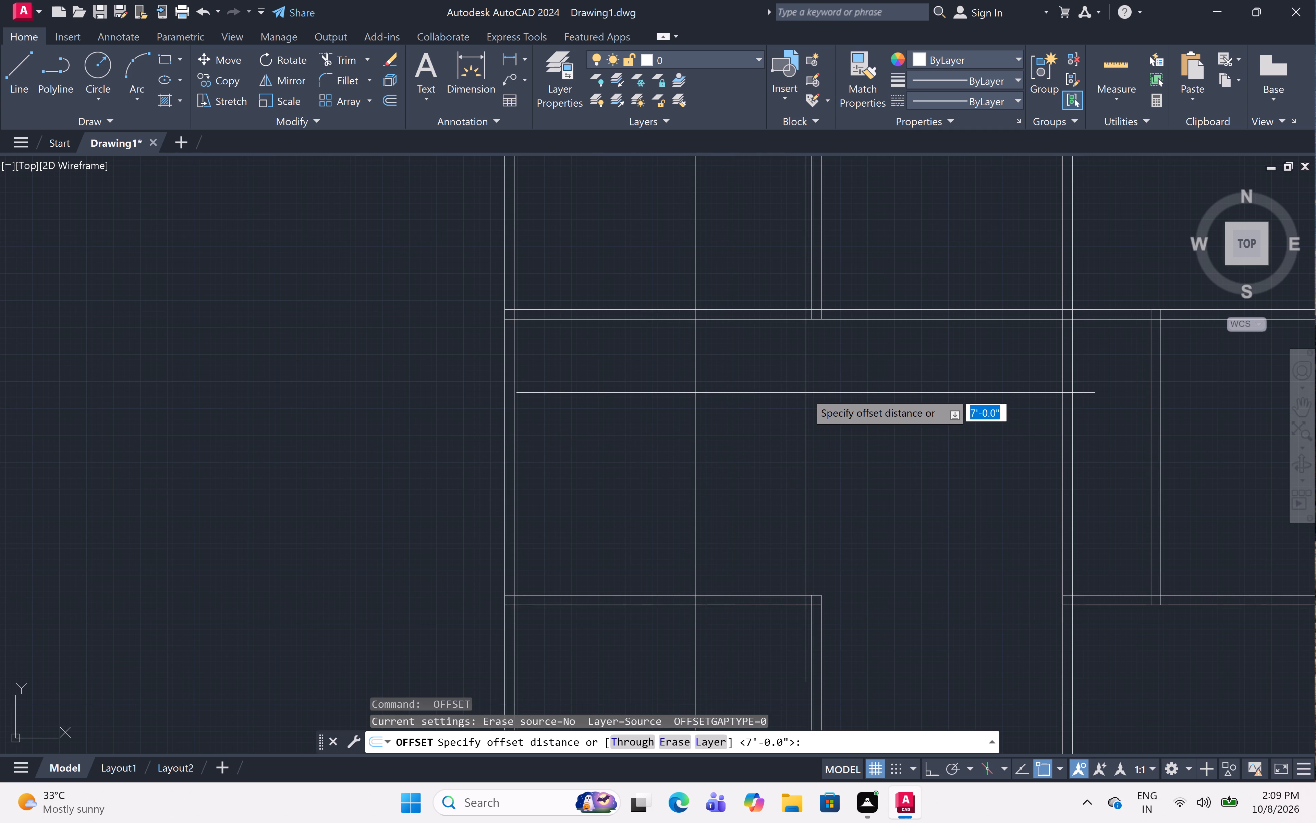
type("4.5\"")
key("space")
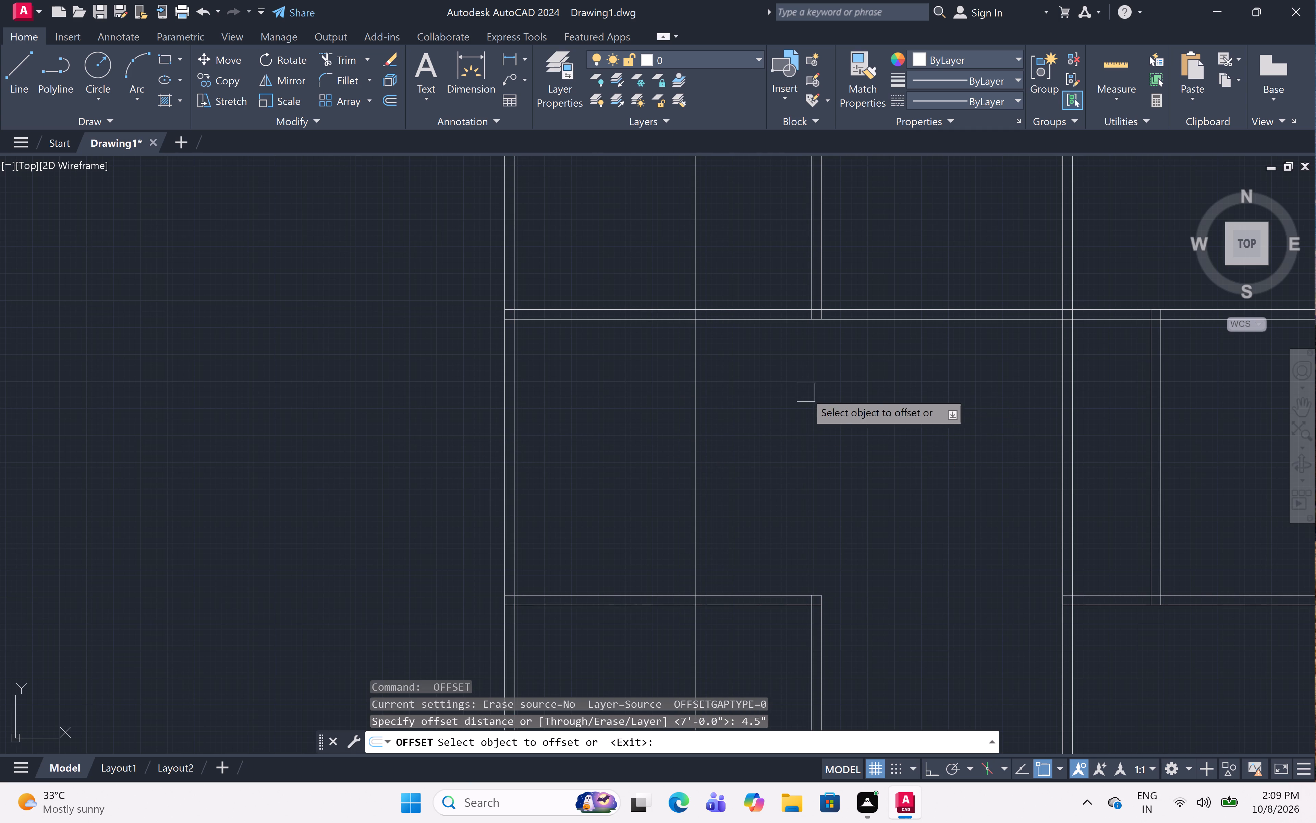
left_click(699, 374)
left_click(750, 368)
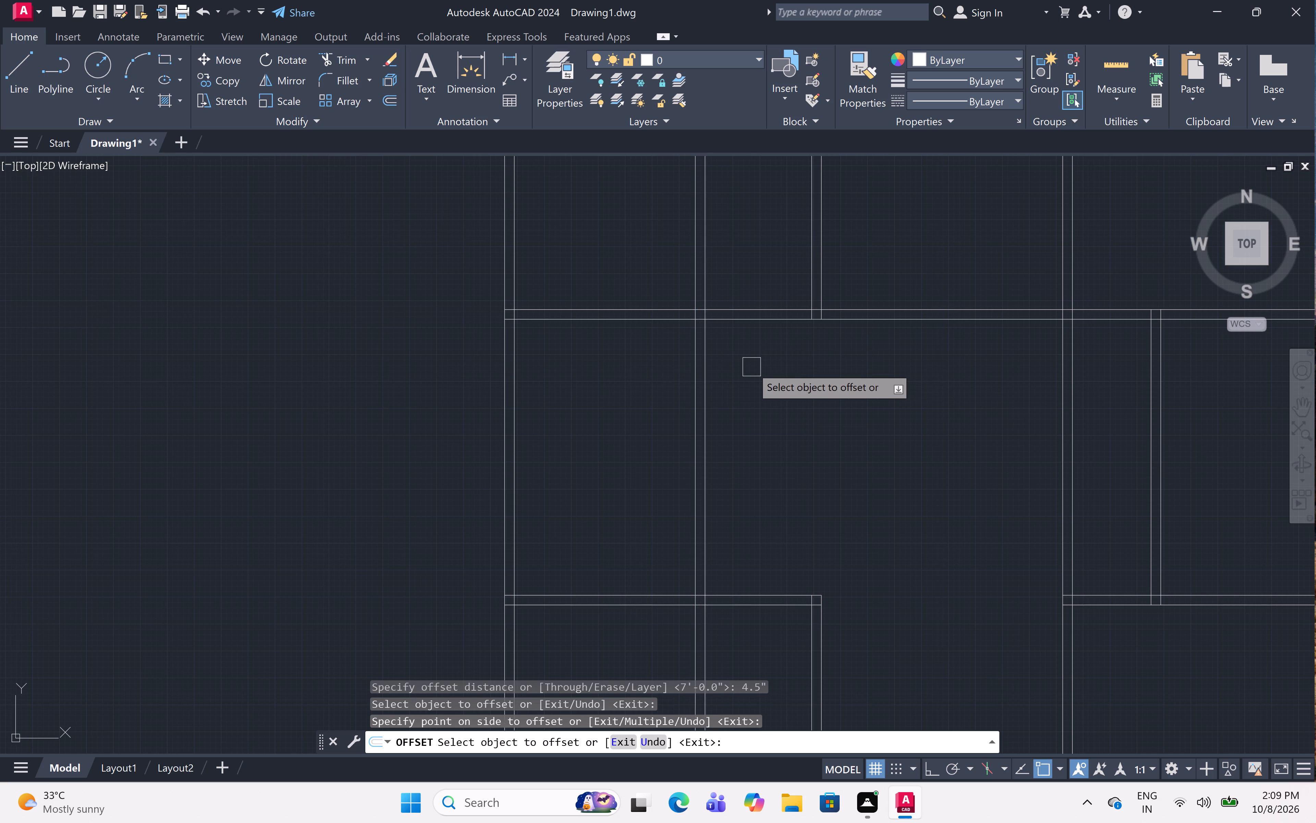
key("Escape")
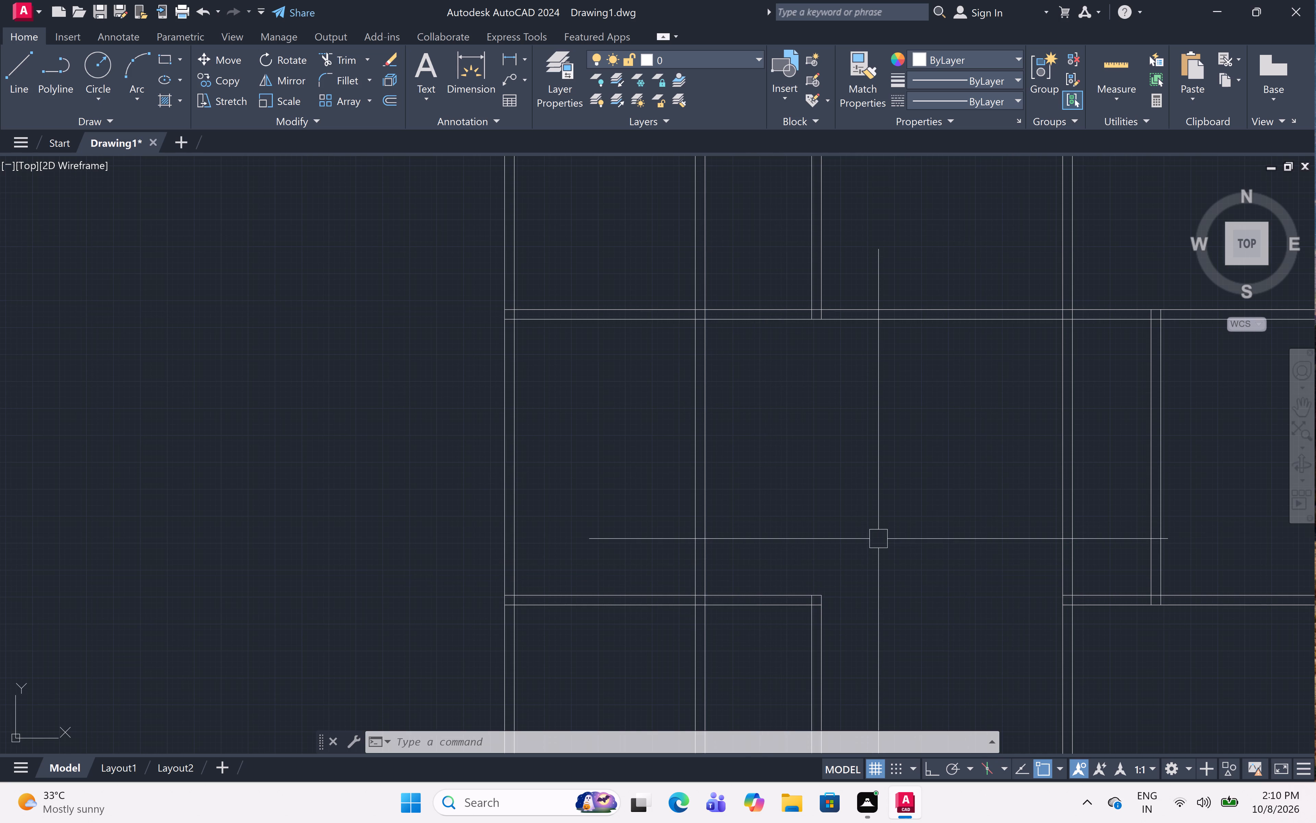
key("Escape")
Offset the upper line of the third horizontal wall pair's western stretch 5' to the north.
type("off")
key("space")
type("5'")
key("space")
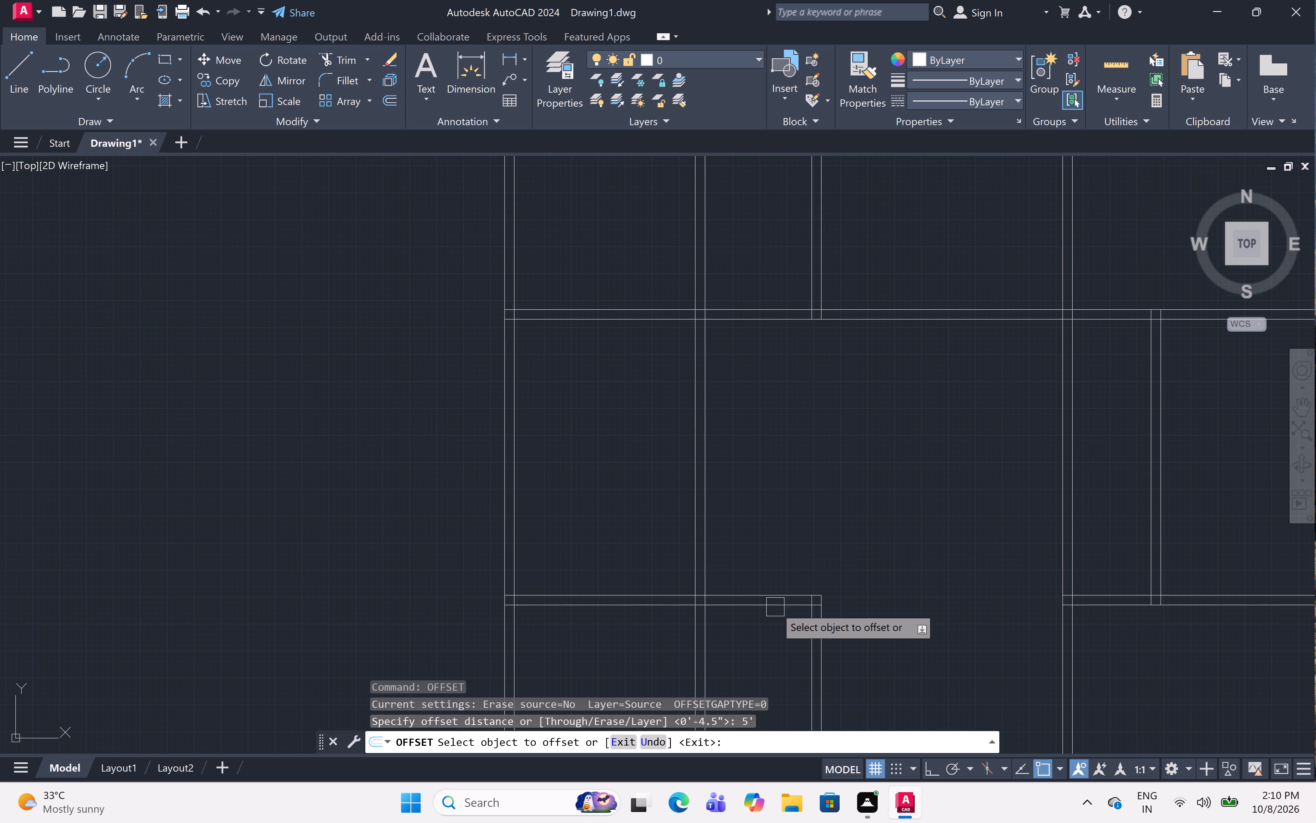
left_click(771, 591)
left_click(778, 426)
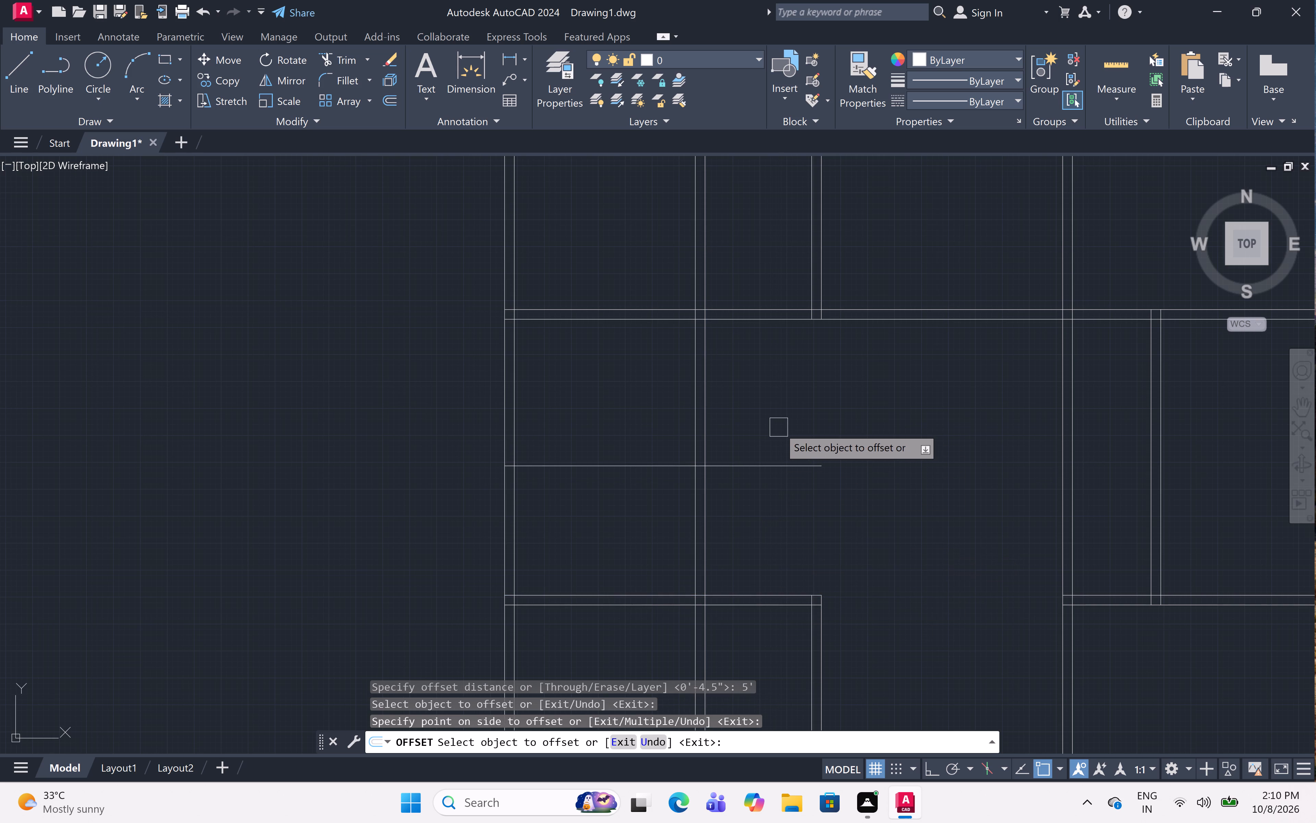
key("space")
Offset the new horizontal line between the second and third horizontal wall pairs 4.5" to the north to form a wall pair.
key("space")
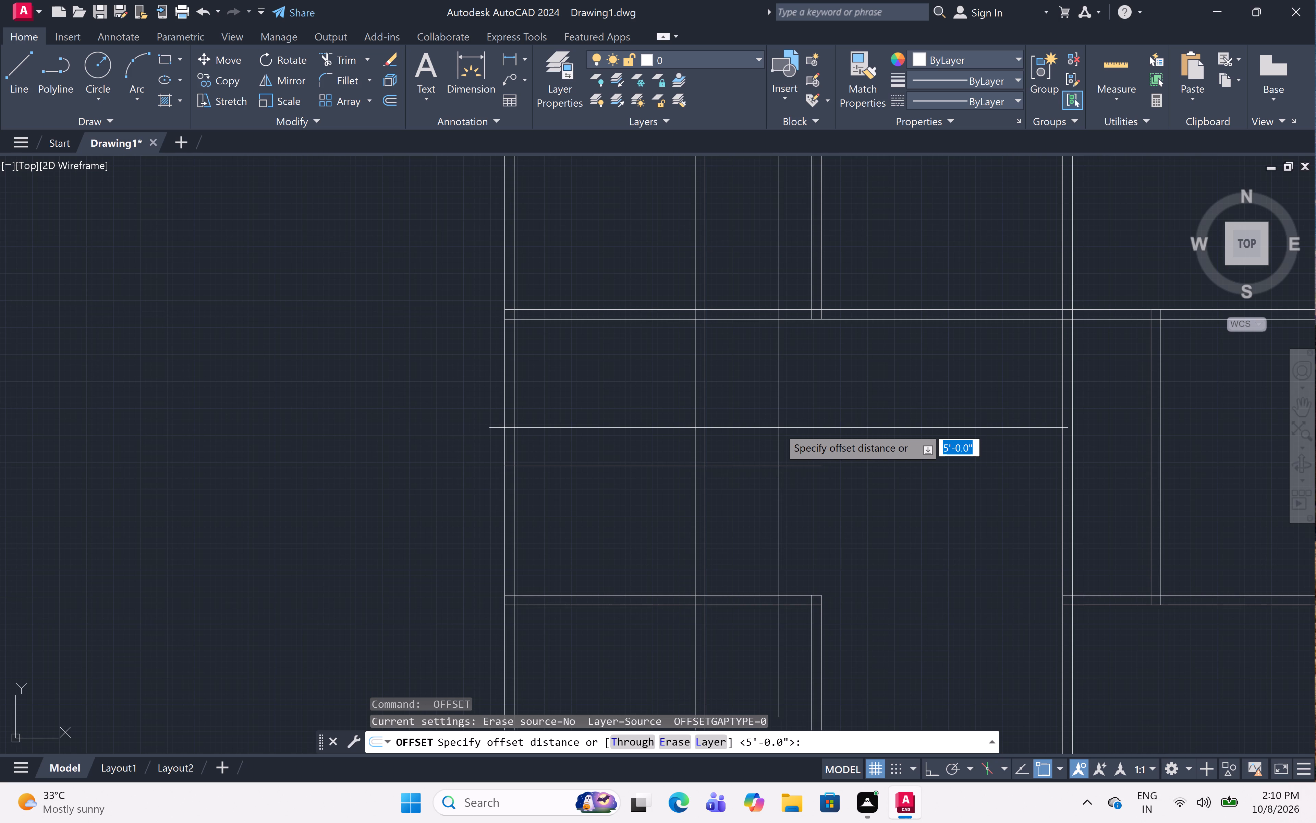
type("4.5\"")
key("space")
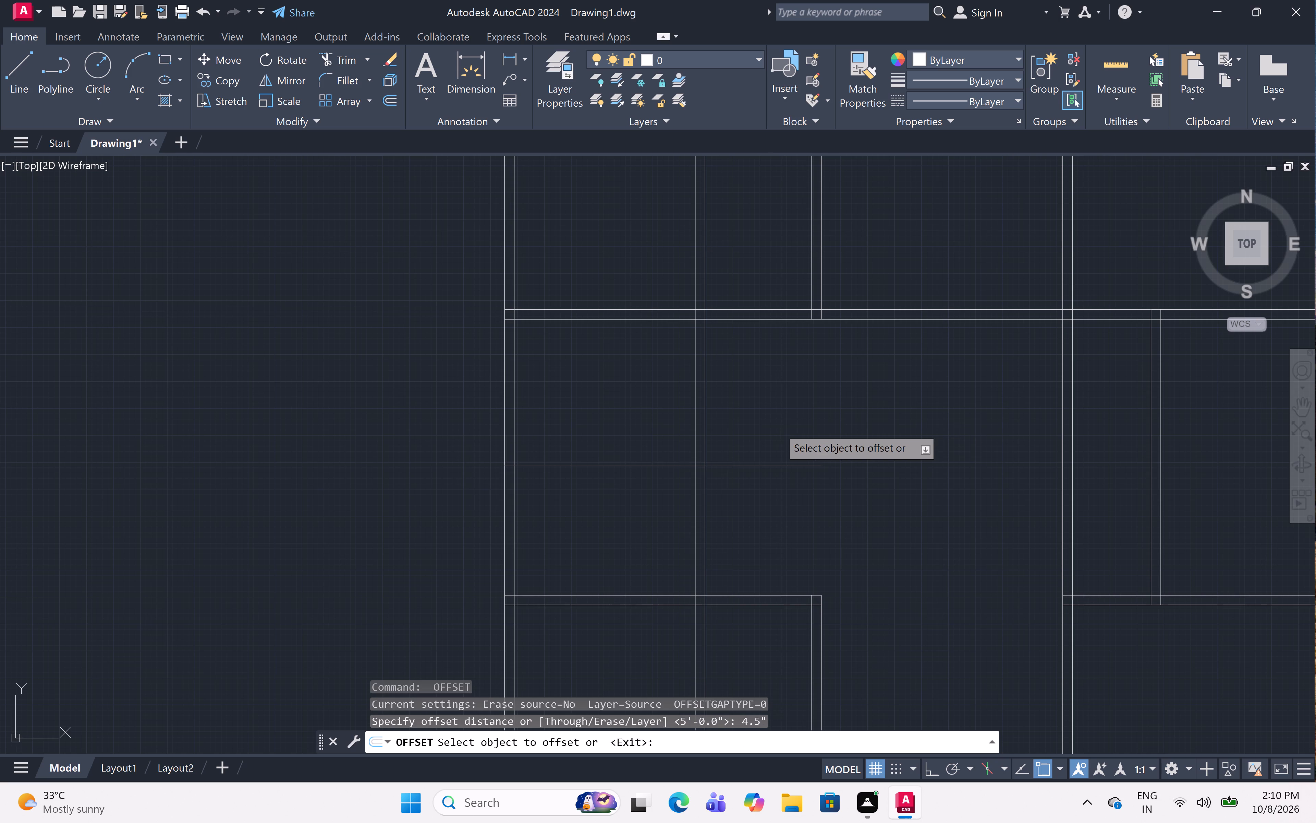
left_click(775, 471)
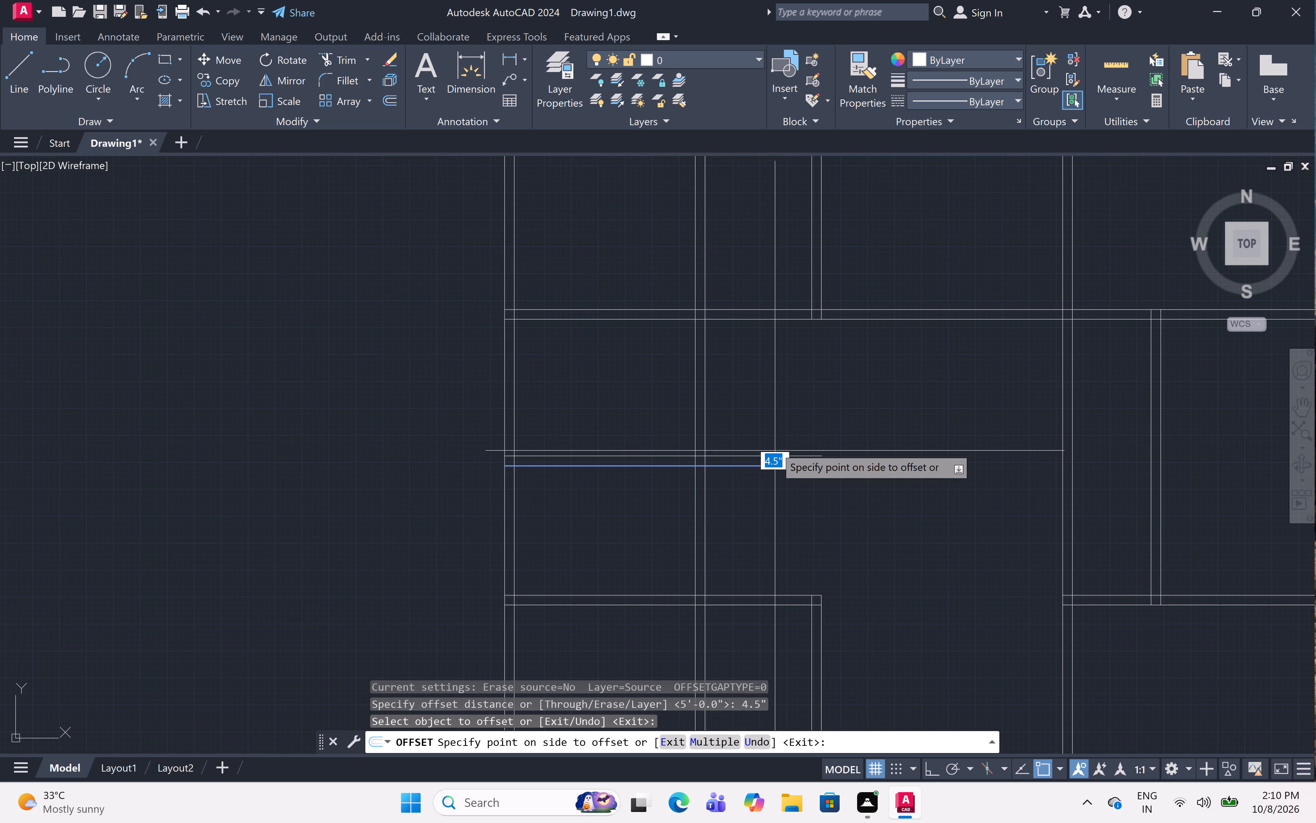
left_click(783, 399)
scroll(783, 399, "down", 2)
middle_click_drag(825, 415, 796, 430)
key("Escape")
Trim both lines of the new horizontal wall pair where they run east past the 7' room's vertical wall pair.
key("t")
type("r")
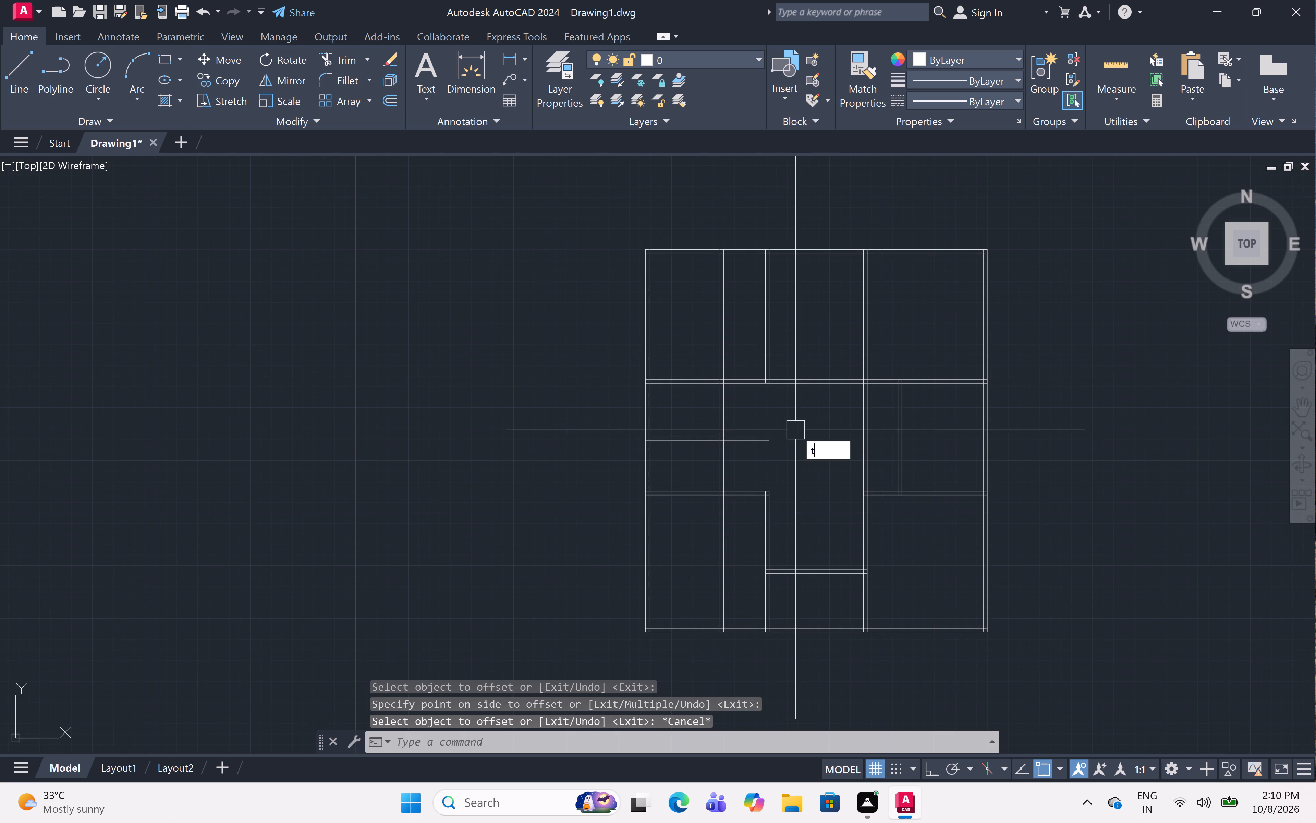
key("space")
scroll(749, 439, "up", 3)
left_click(749, 435)
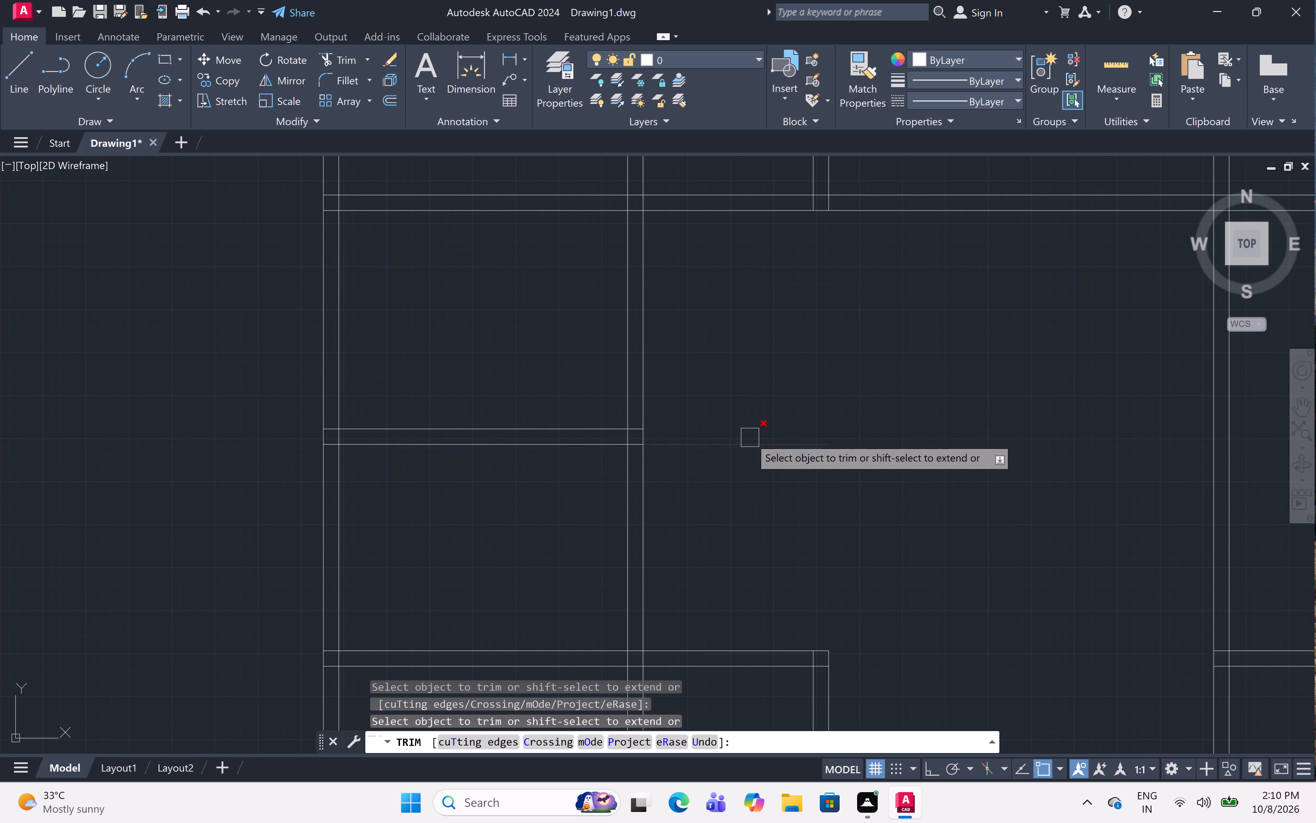
left_click(750, 438)
Trim the 7' room's vertical wall pair above the second horizontal wall pair and below the third.
scroll(758, 424, "down", 4)
scroll(730, 347, "up", 4)
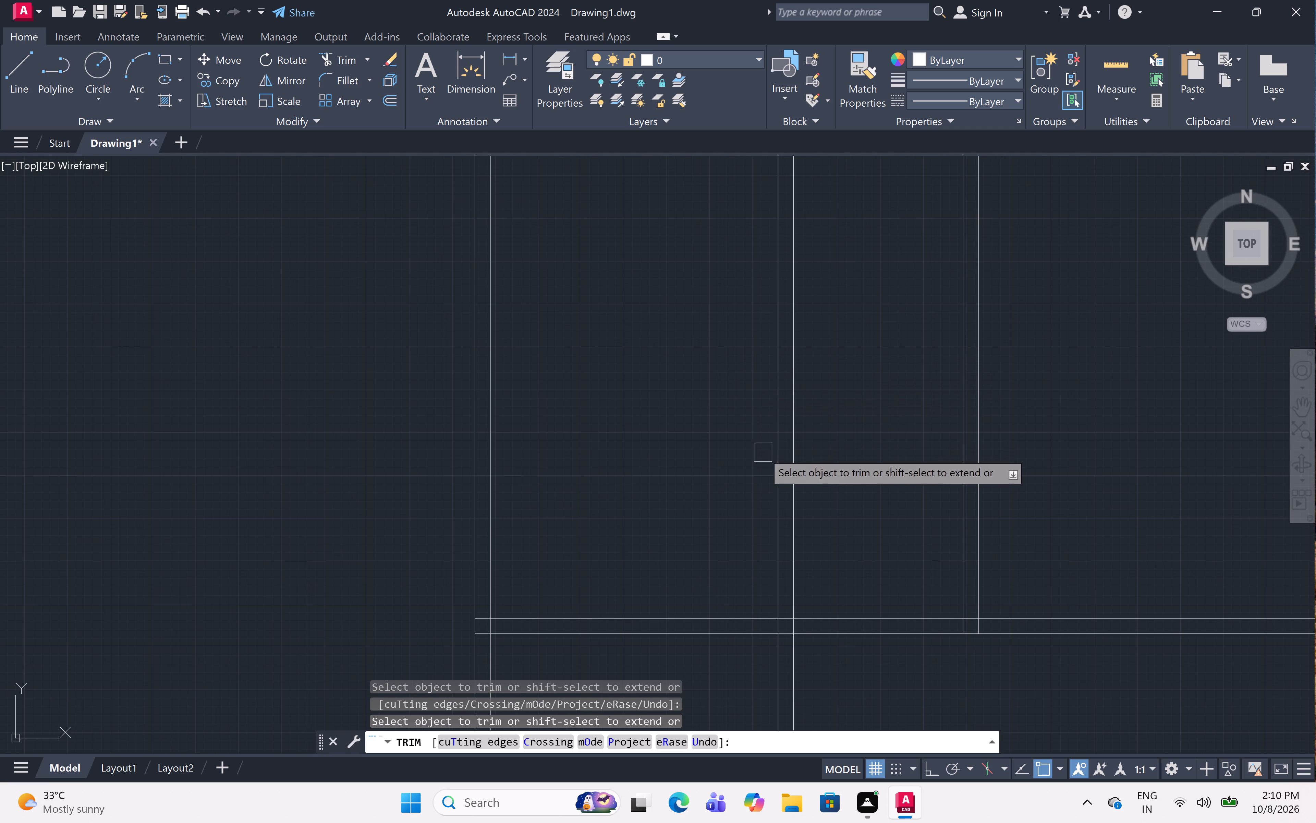
left_click(831, 408)
left_click(770, 414)
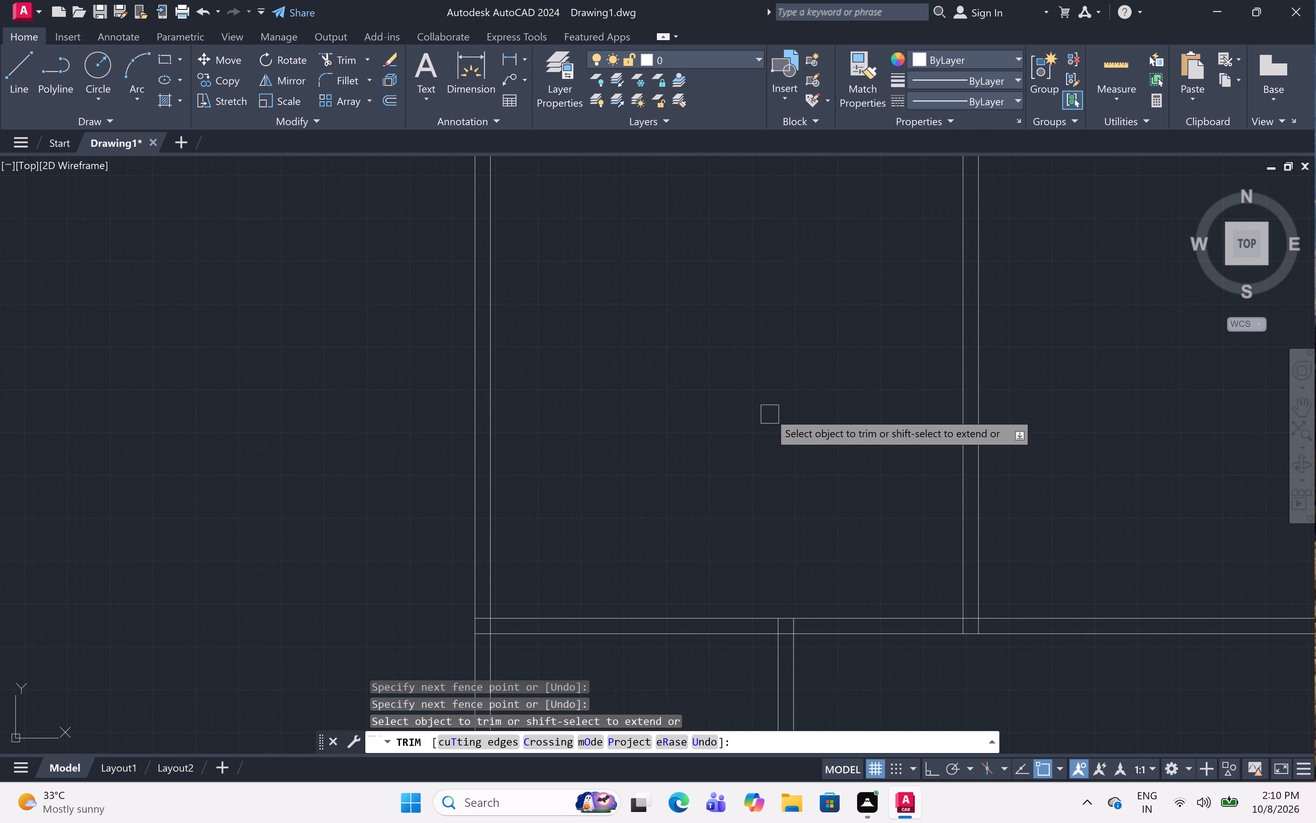
scroll(785, 390, "down", 6)
scroll(781, 464, "up", 6)
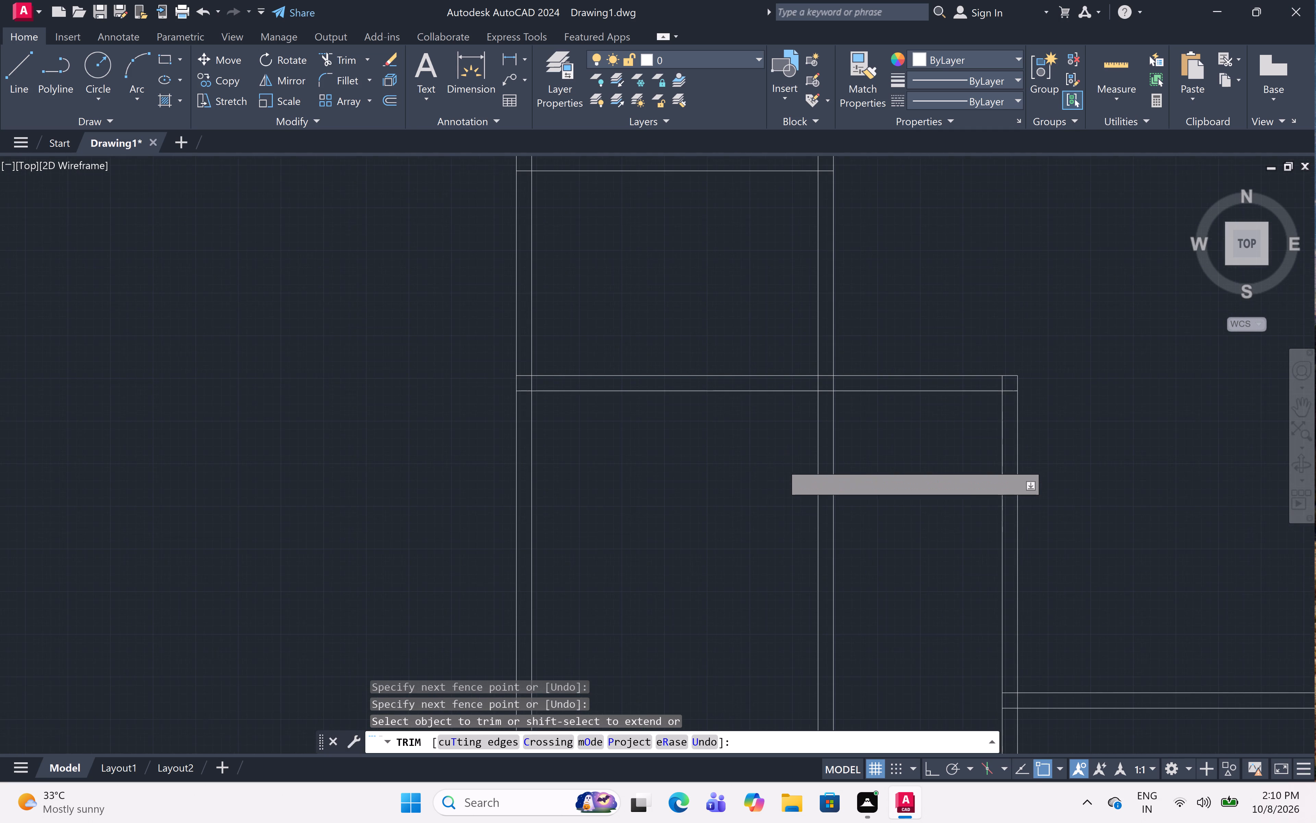
left_click(855, 473)
left_click(793, 493)
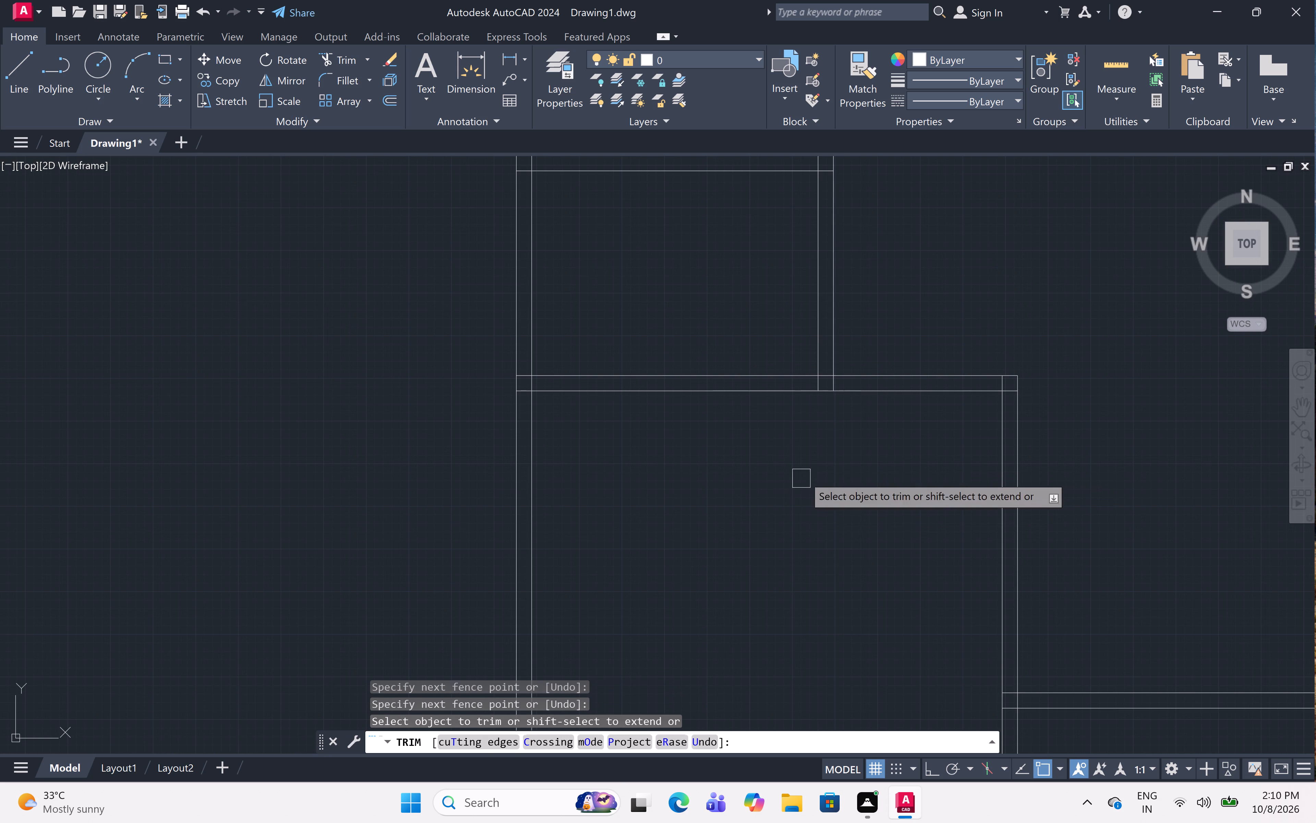
Review the overall wall layout and the eastern room between the second and third horizontal wall pairs.
scroll(813, 462, "down", 6)
middle_click_drag(865, 418, 758, 403)
scroll(835, 388, "up", 3)
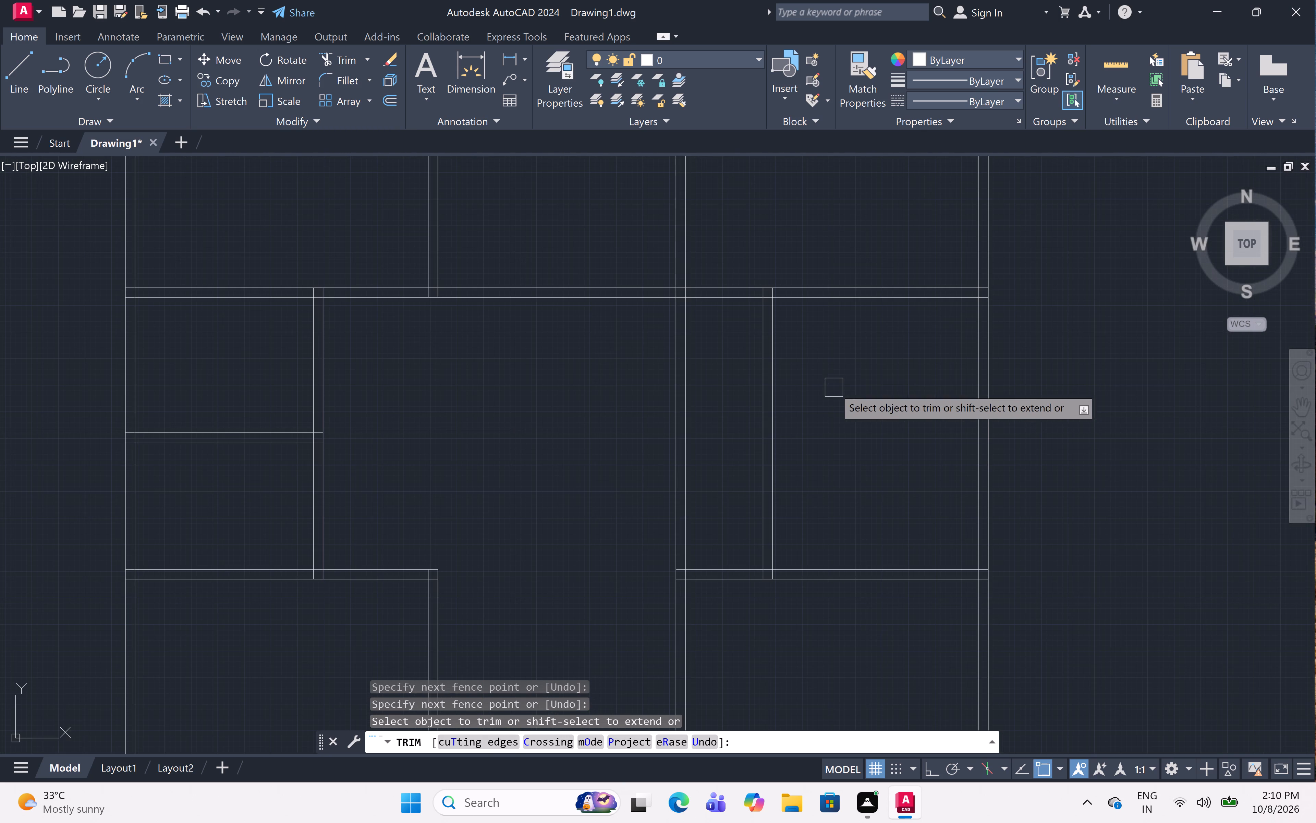
scroll(848, 383, "down", 2)
middle_click_drag(958, 376, 923, 384)
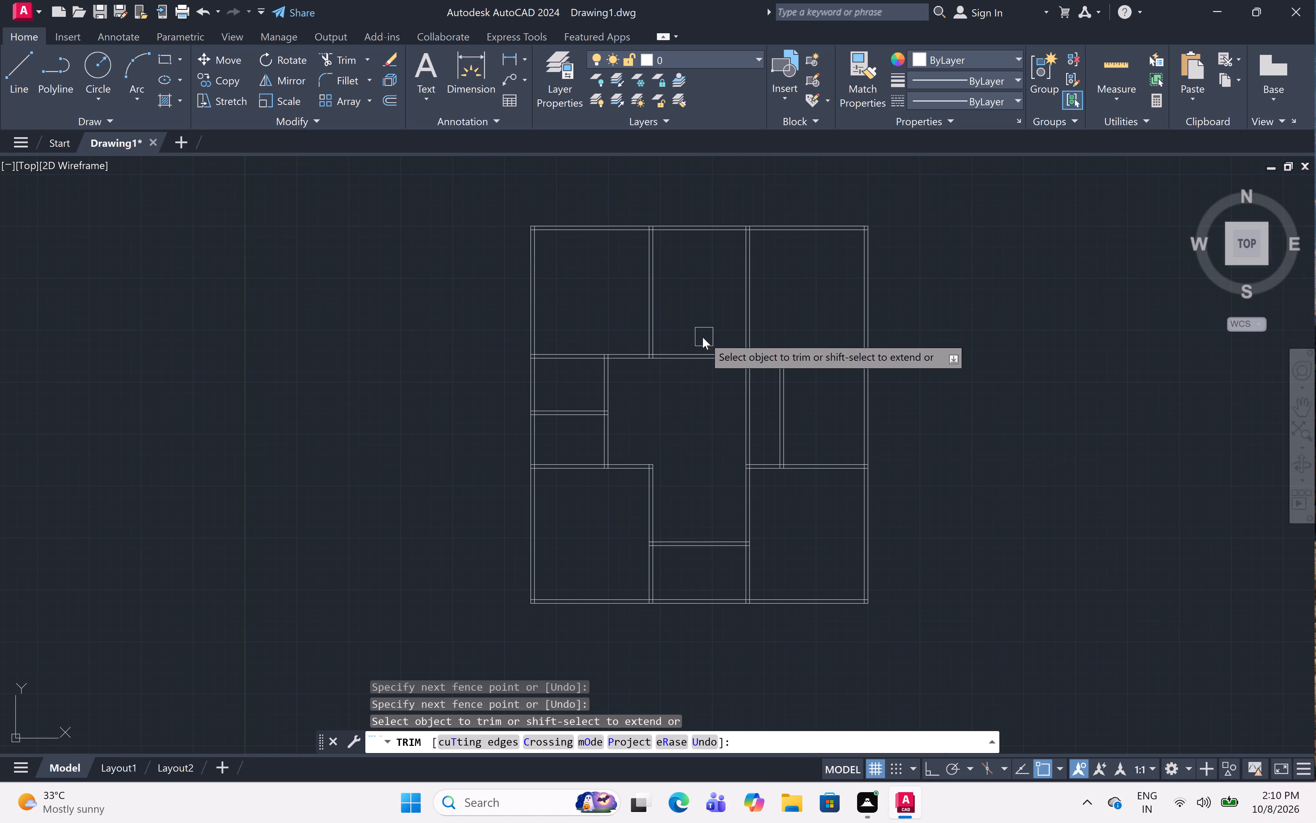
scroll(754, 383, "up", 3)
middle_click_drag(1051, 419, 890, 403)
middle_click_drag(888, 398, 887, 392)
scroll(883, 377, "down", 1)
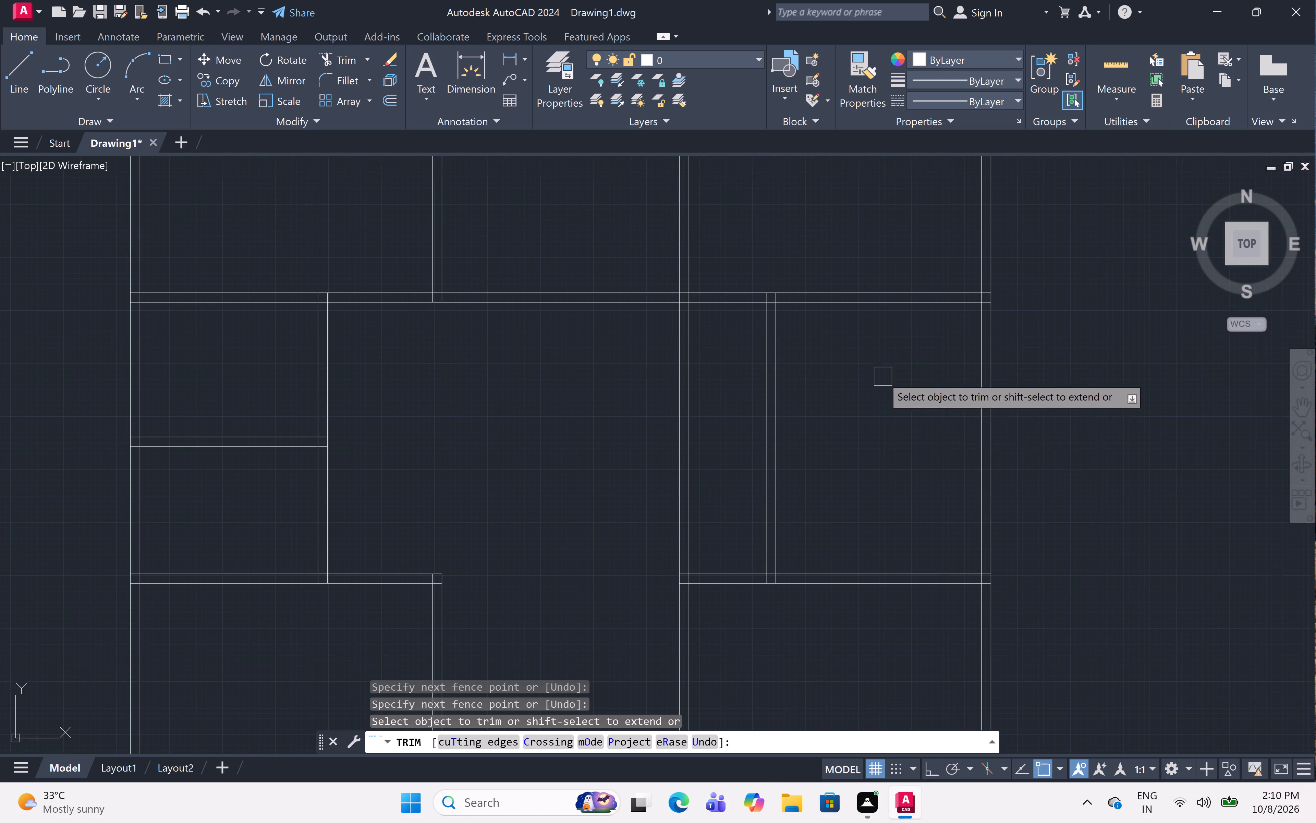
With Ortho on, draw lines from the eastern partition's upper inner corner: 2' south, about 6' east, then south to the third horizontal wall.
key("l")
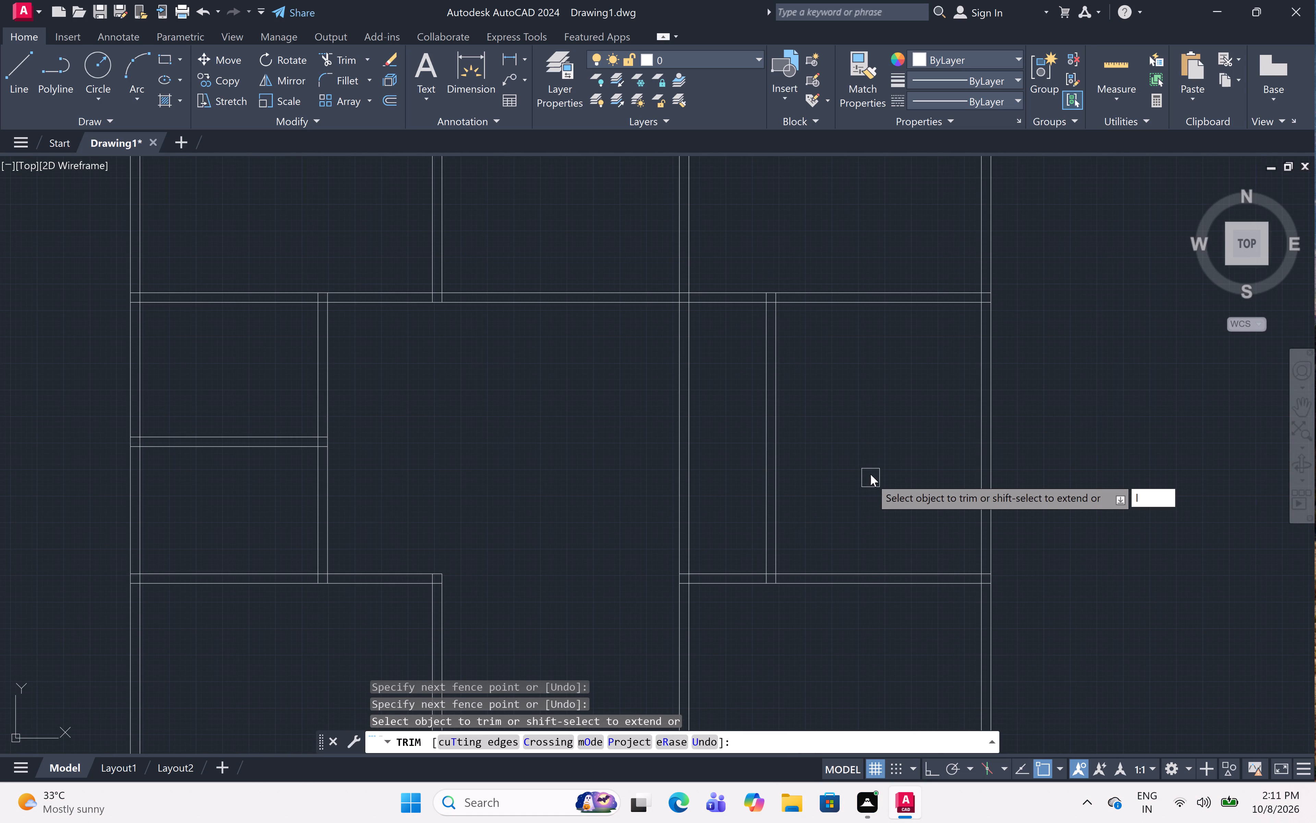
key("Escape")
key("l")
key("space")
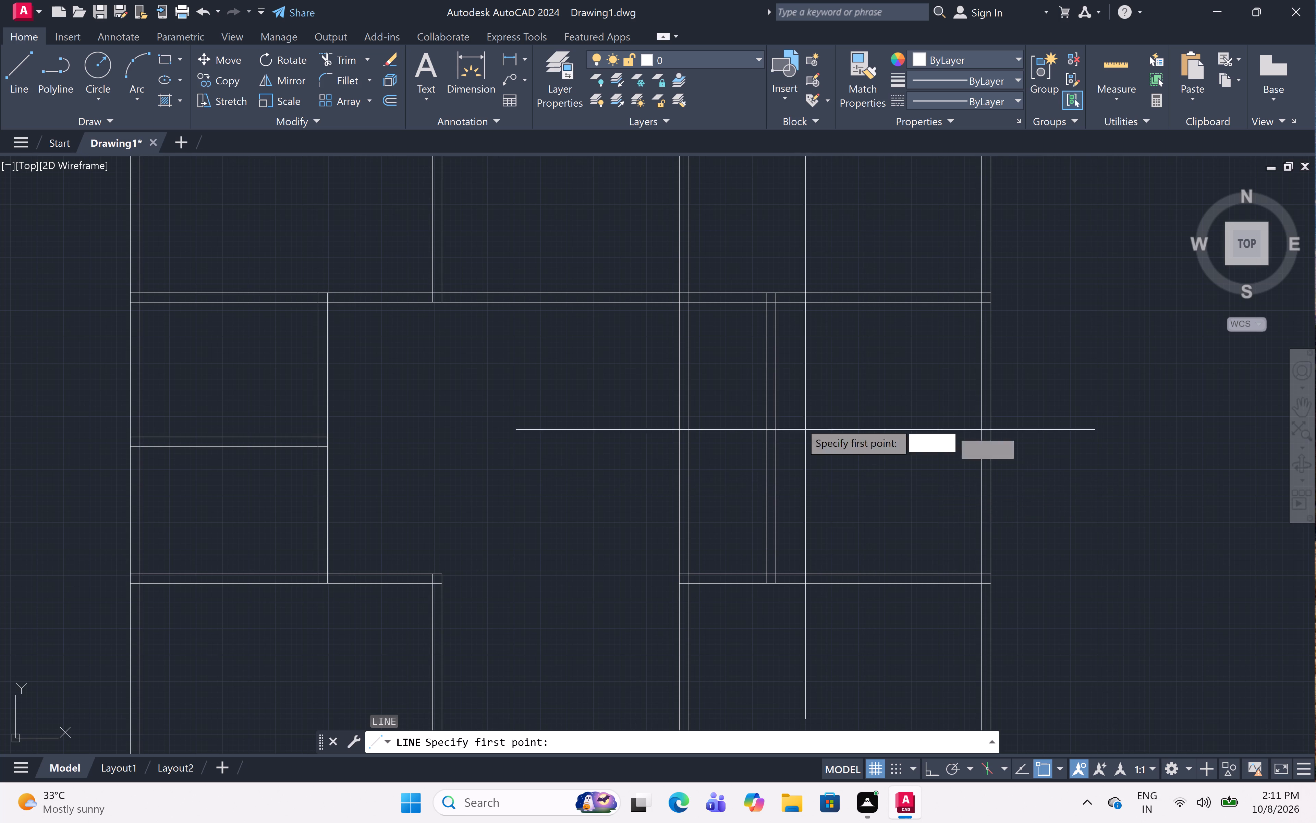
scroll(782, 300, "up", 2)
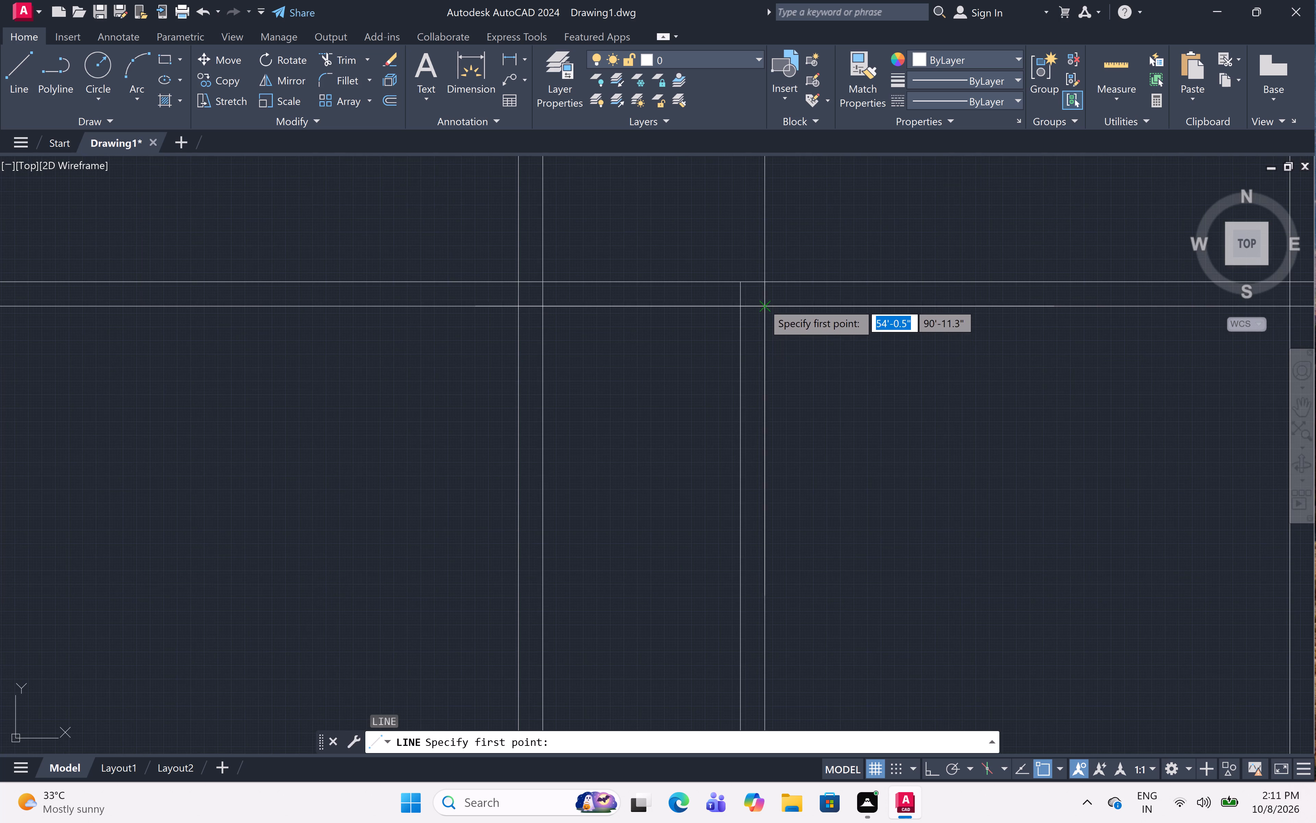
left_click(763, 300)
key("F8")
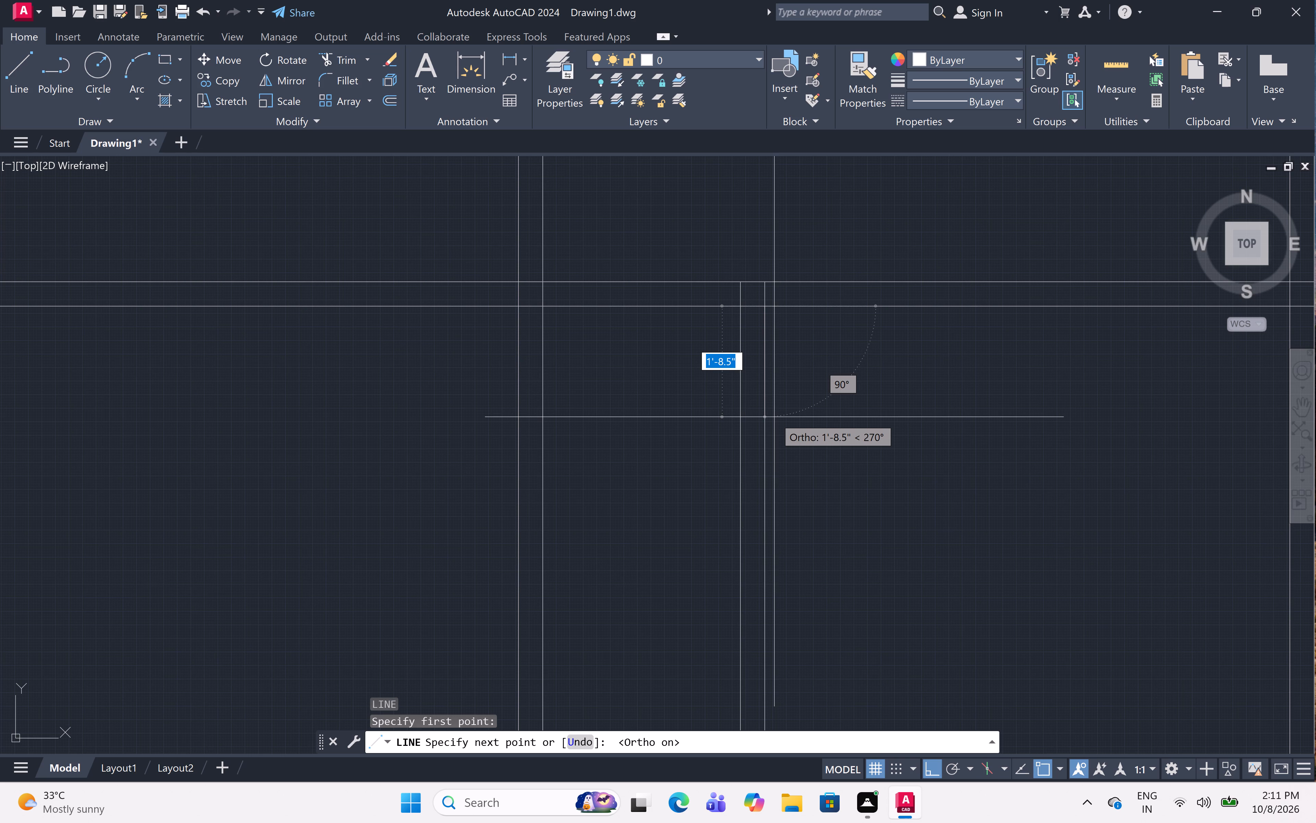
key("2")
key("apostrophe")
key("space")
scroll(805, 418, "down", 1)
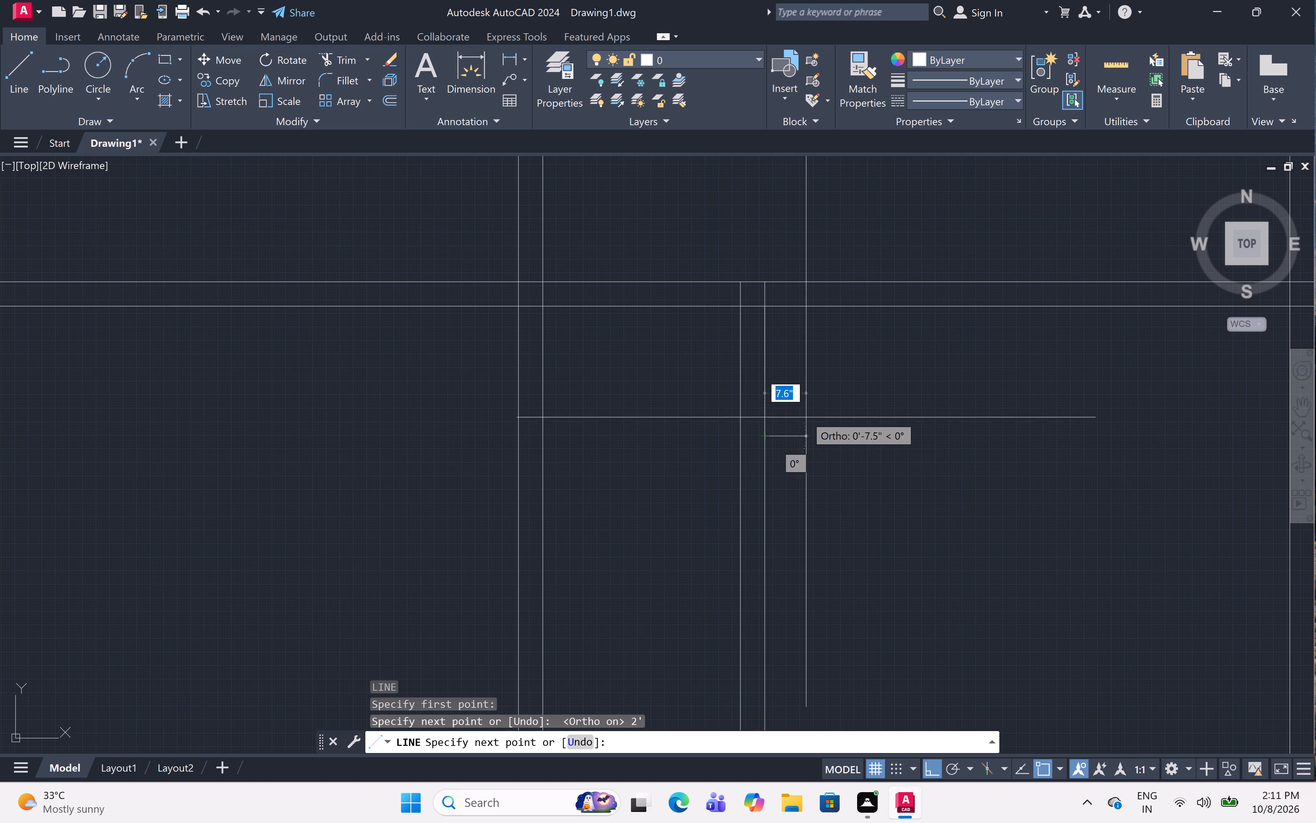
scroll(806, 417, "down", 1)
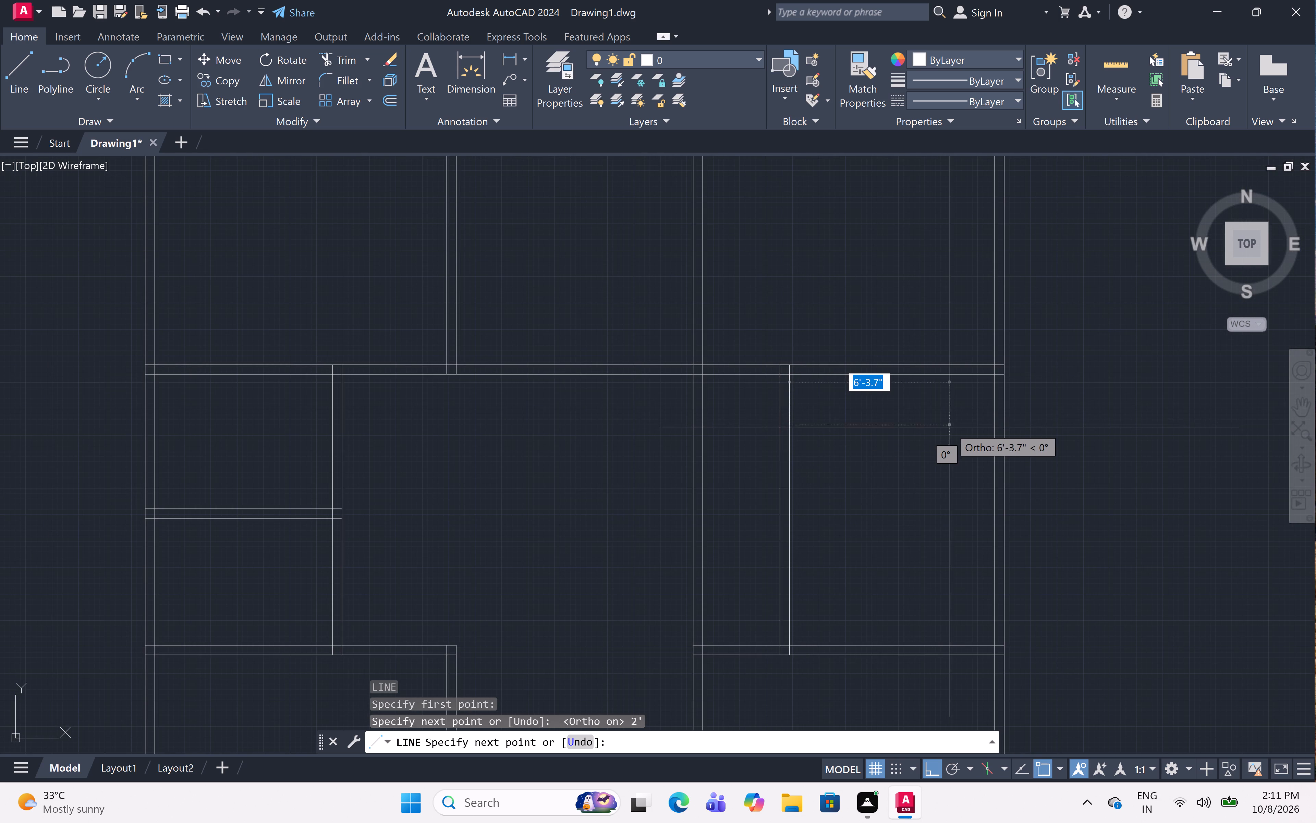
left_click(941, 426)
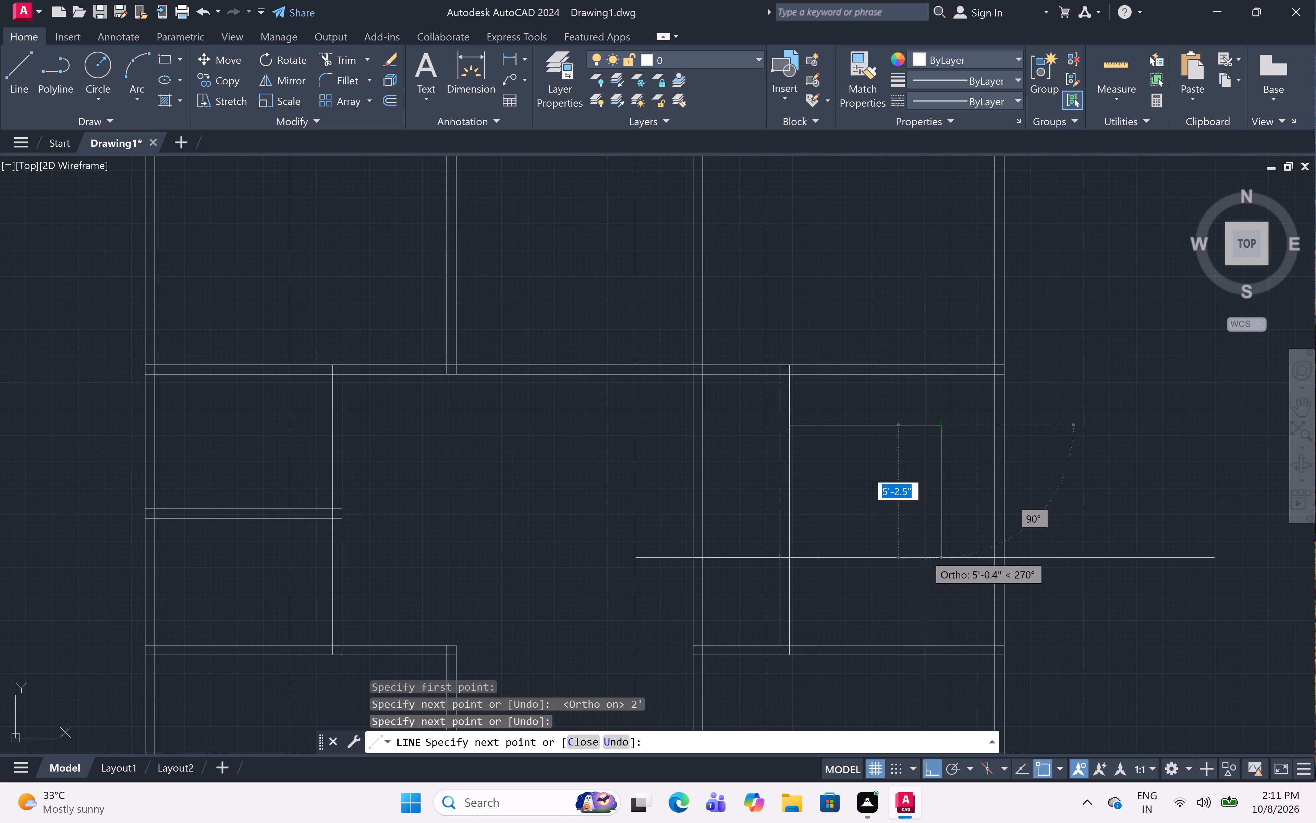
left_click(940, 645)
key("space")
Draw a line from the partition's lower inner corner 2' north, then about 6' east to the new vertical line.
scroll(841, 616, "up", 1)
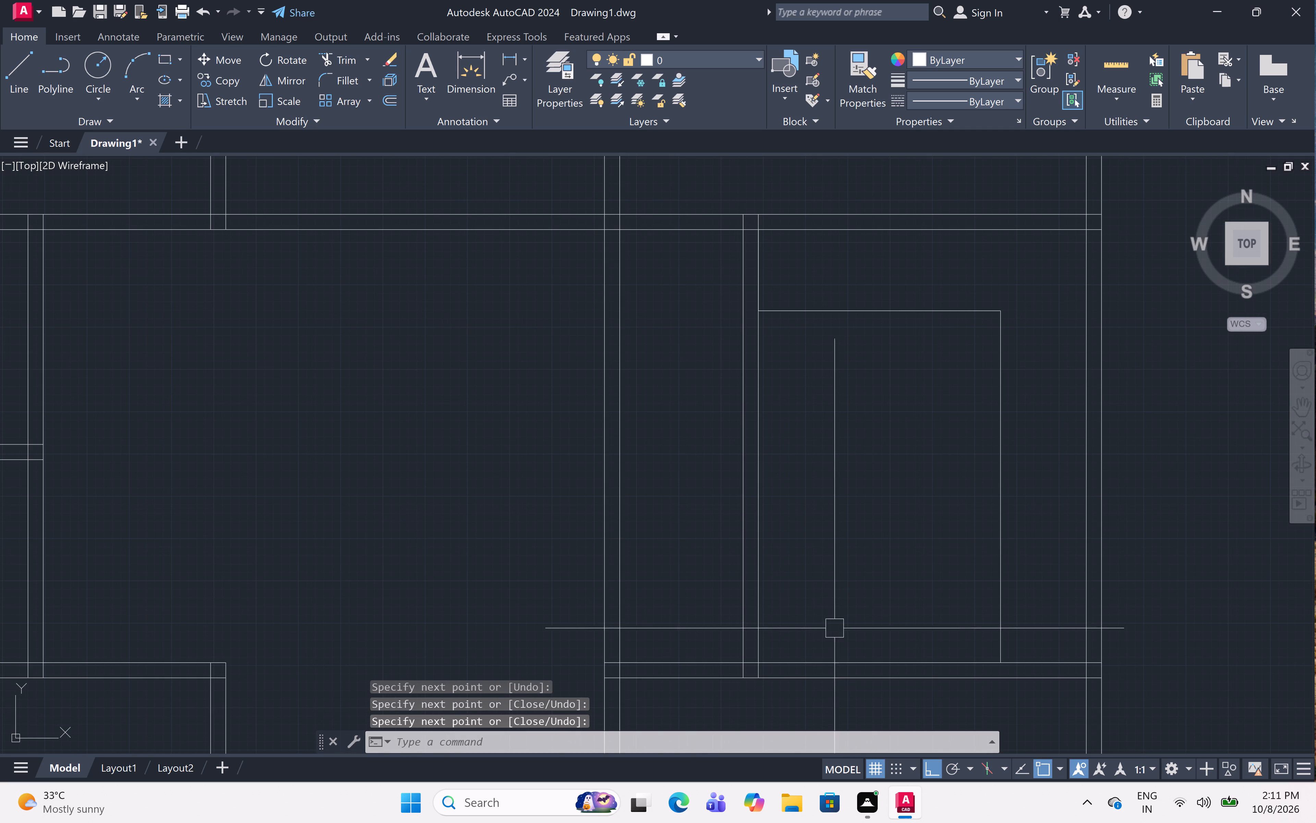
scroll(773, 665, "up", 2)
key("l")
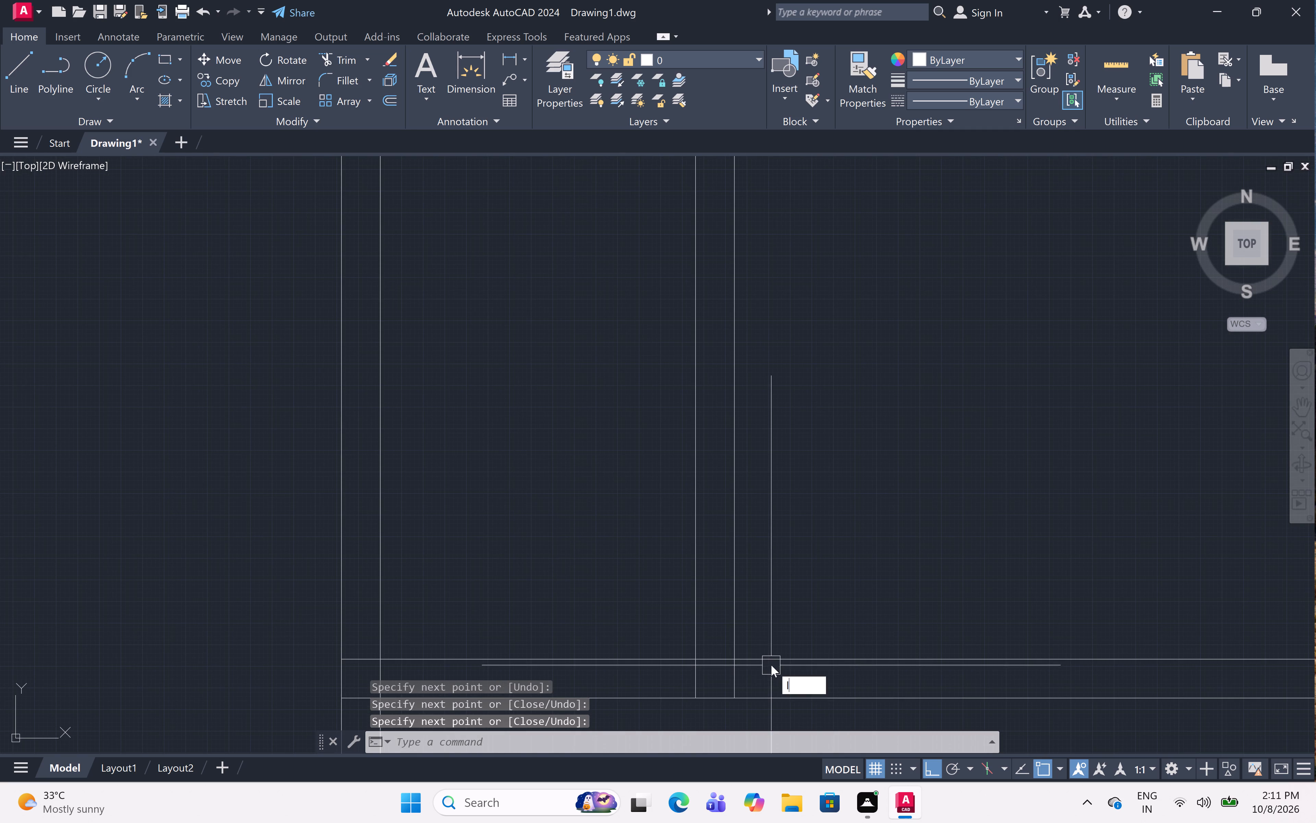
key("space")
left_click(736, 652)
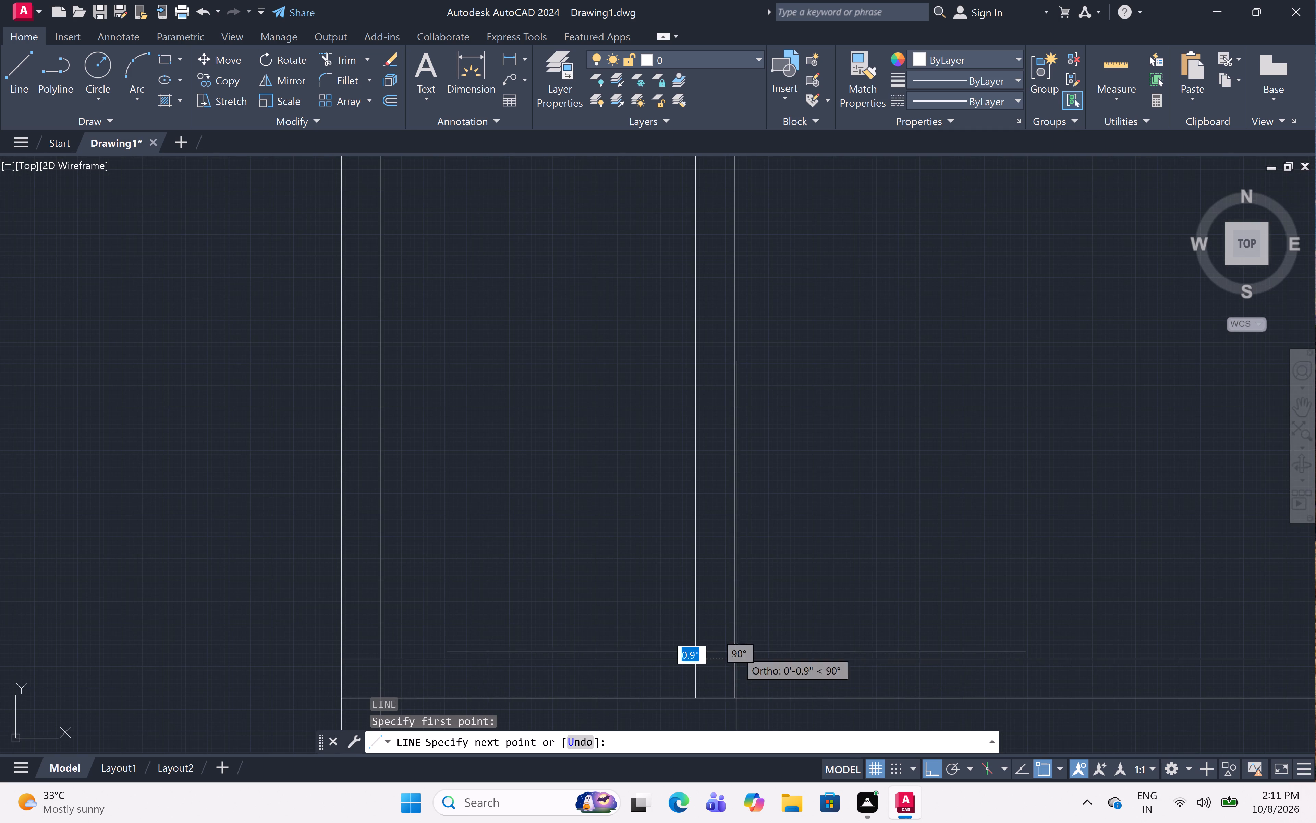
key("2")
key("apostrophe")
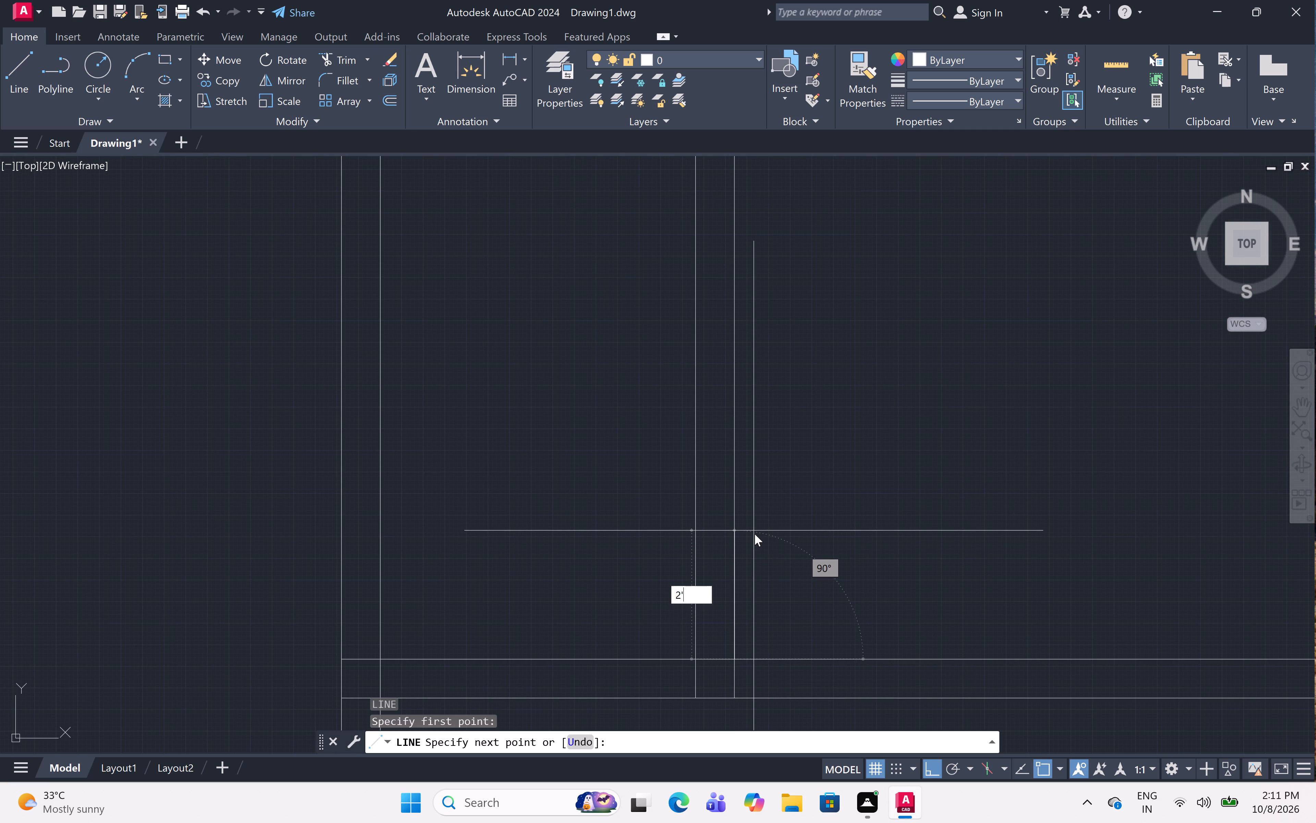
key("space")
scroll(805, 554, "down", 5)
scroll(899, 532, "up", 1)
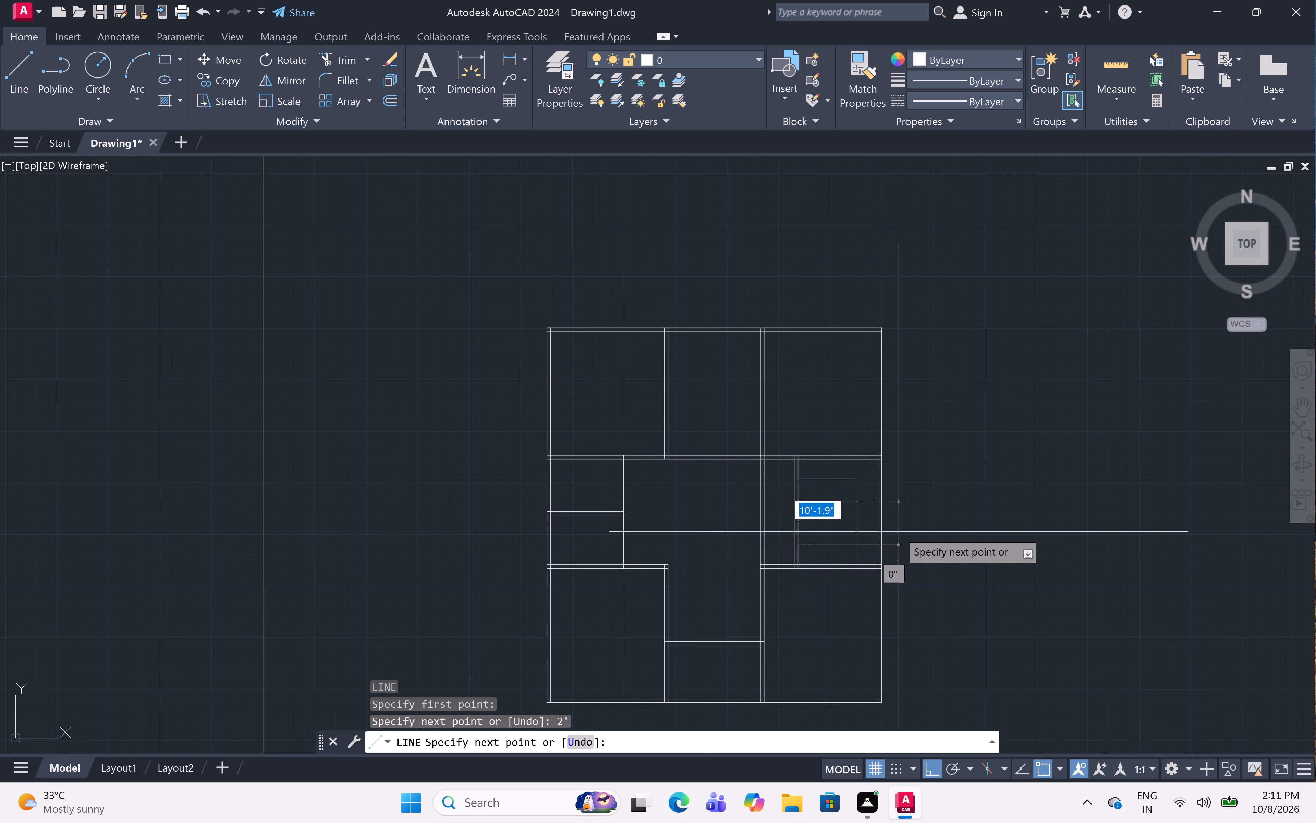
scroll(899, 532, "up", 1)
left_click(794, 564)
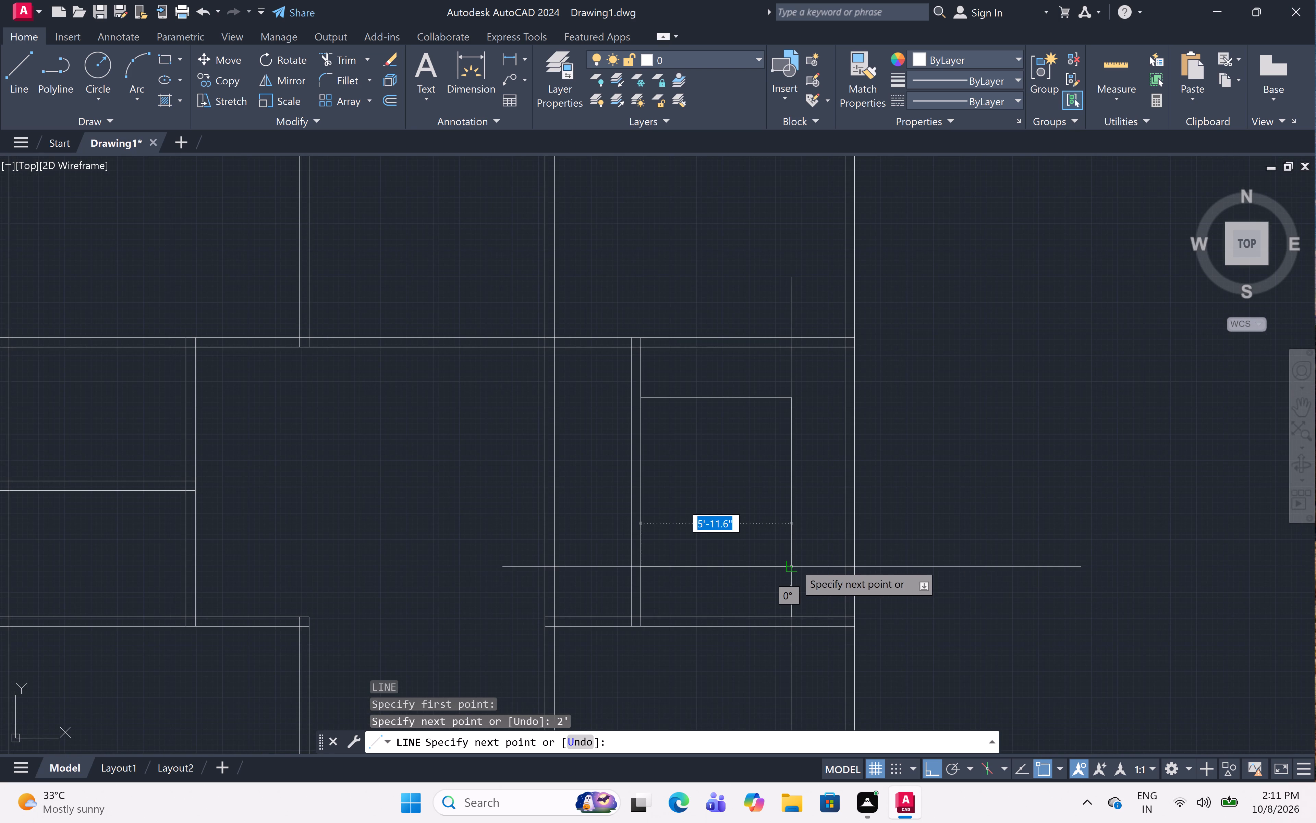
scroll(787, 628, "up", 3)
key("Escape")
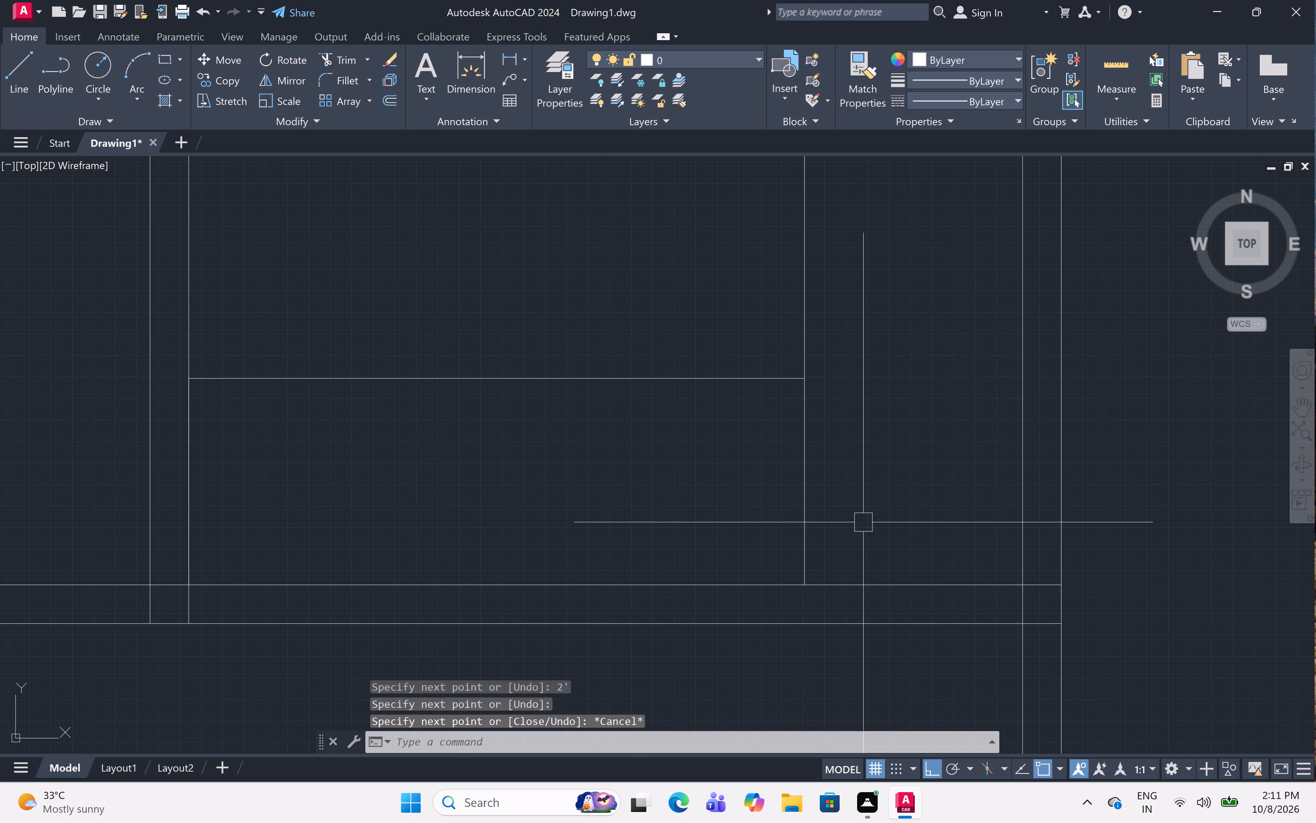
Trim the new vertical line's stub between the lower 6' line and the third horizontal wall pair.
type("tr")
key("space")
left_click(797, 526)
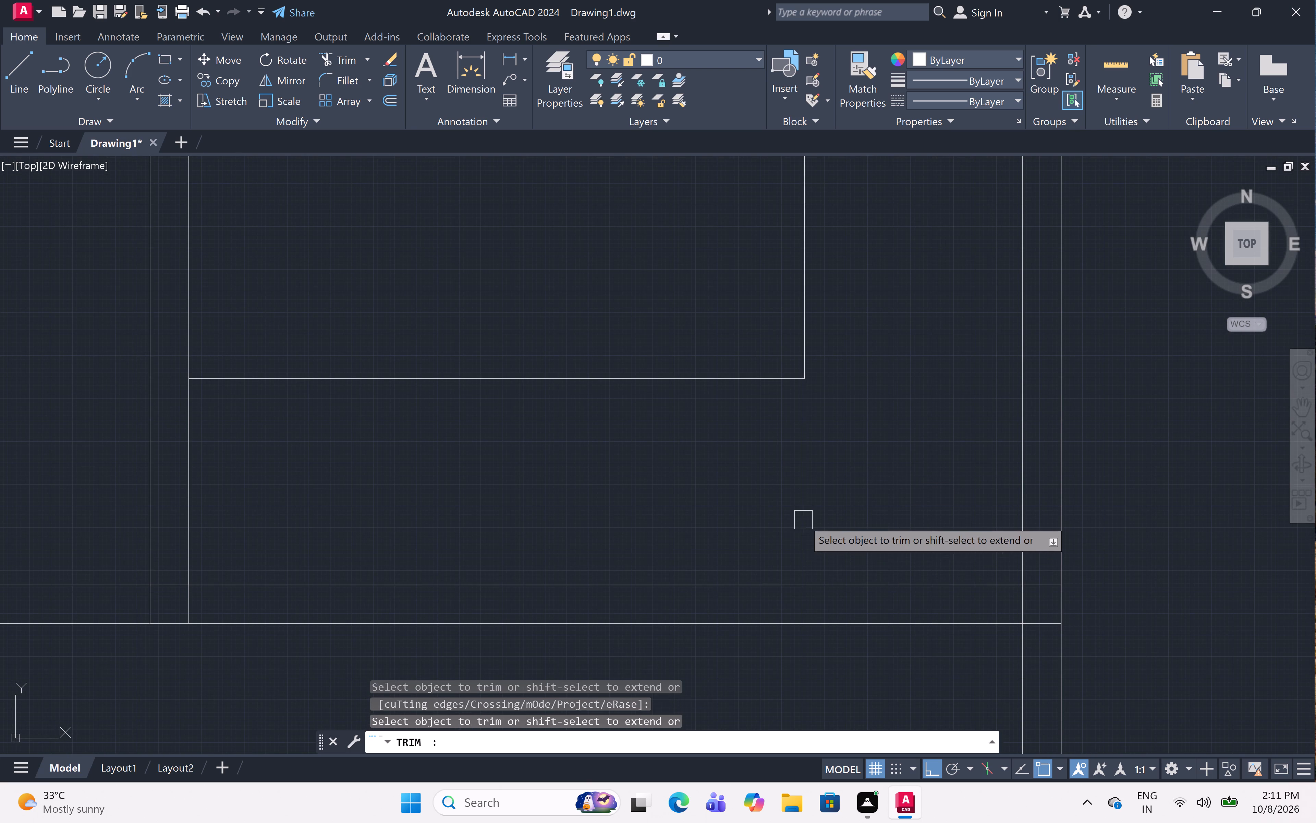
scroll(805, 516, "down", 4)
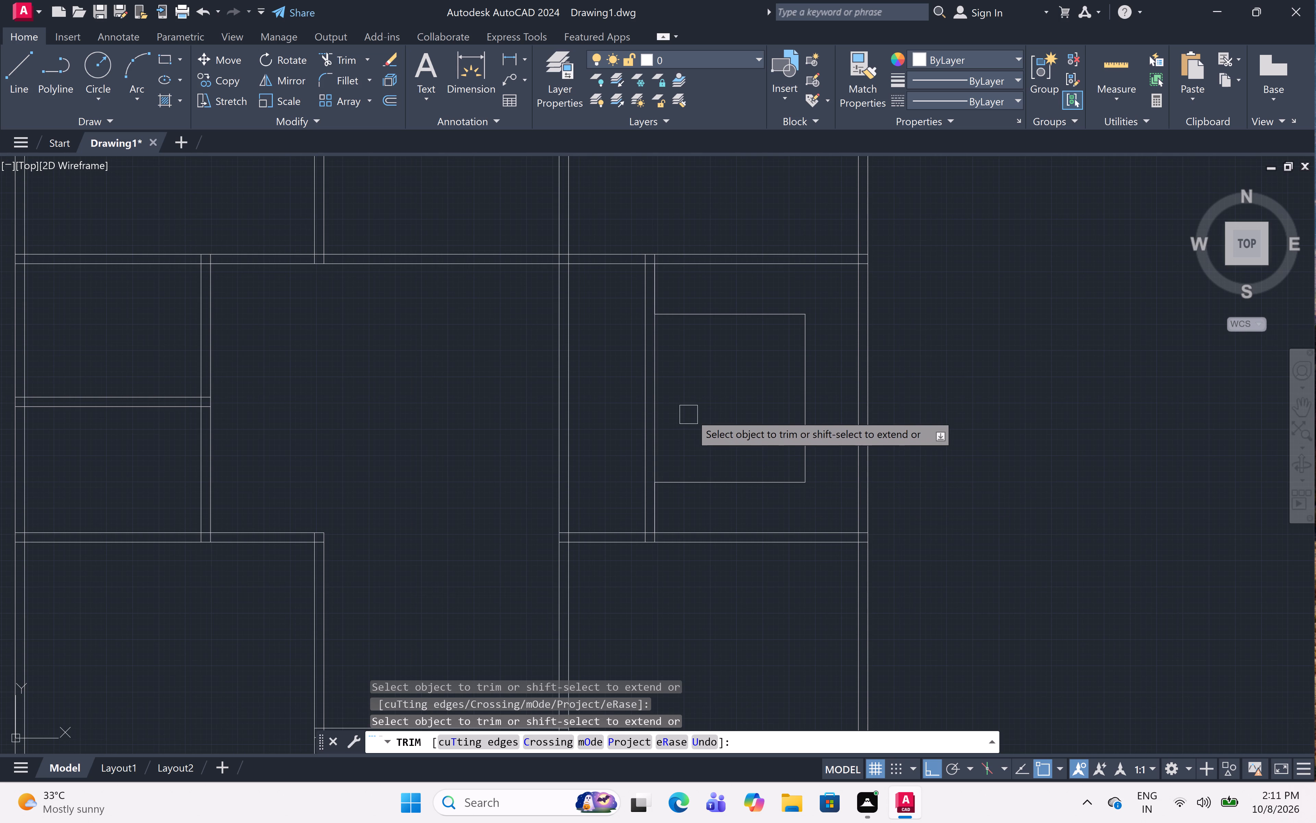
scroll(666, 302, "up", 2)
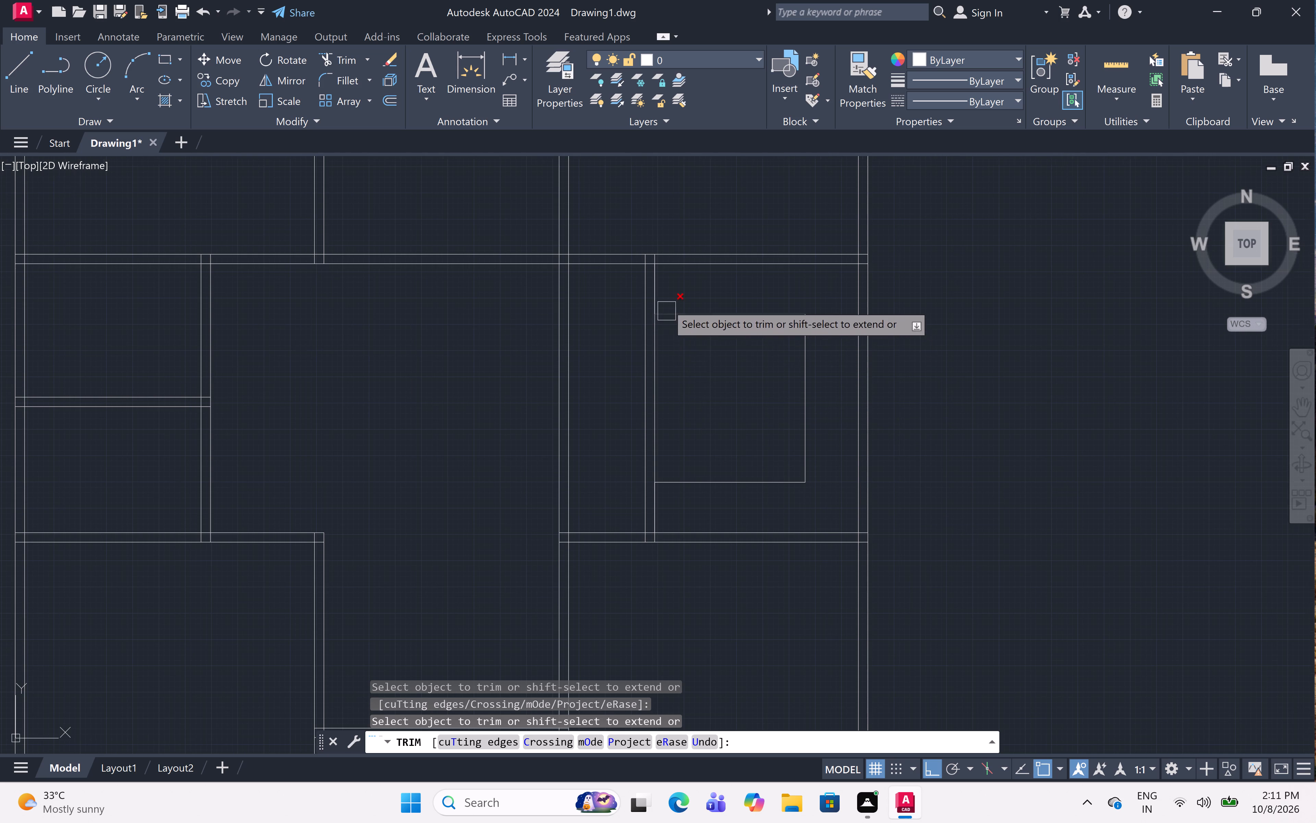
key("Escape")
Extend the upper and lower 6' lines west to the partition wall's outer line.
key("e")
type("x")
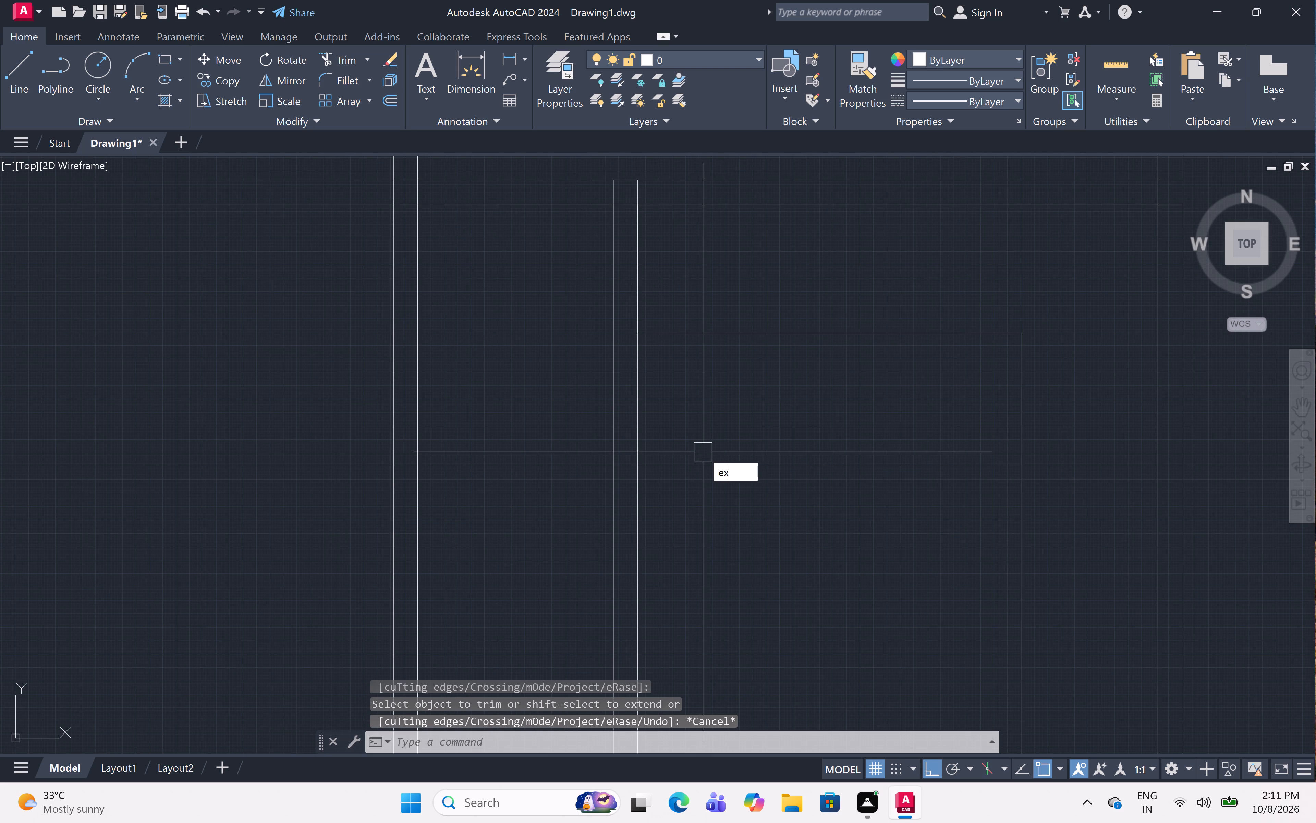
key("space")
left_click(678, 334)
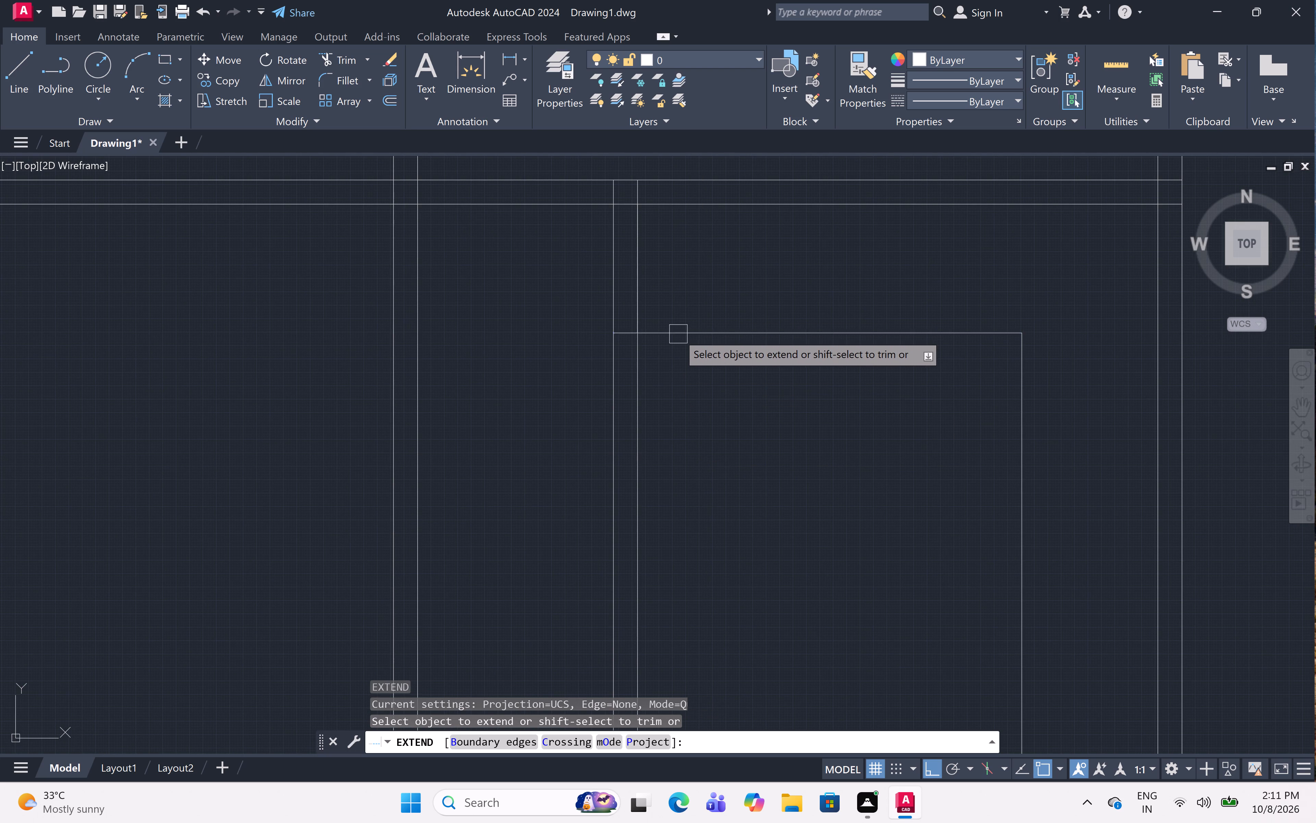
scroll(700, 436, "down", 3)
scroll(715, 507, "up", 2)
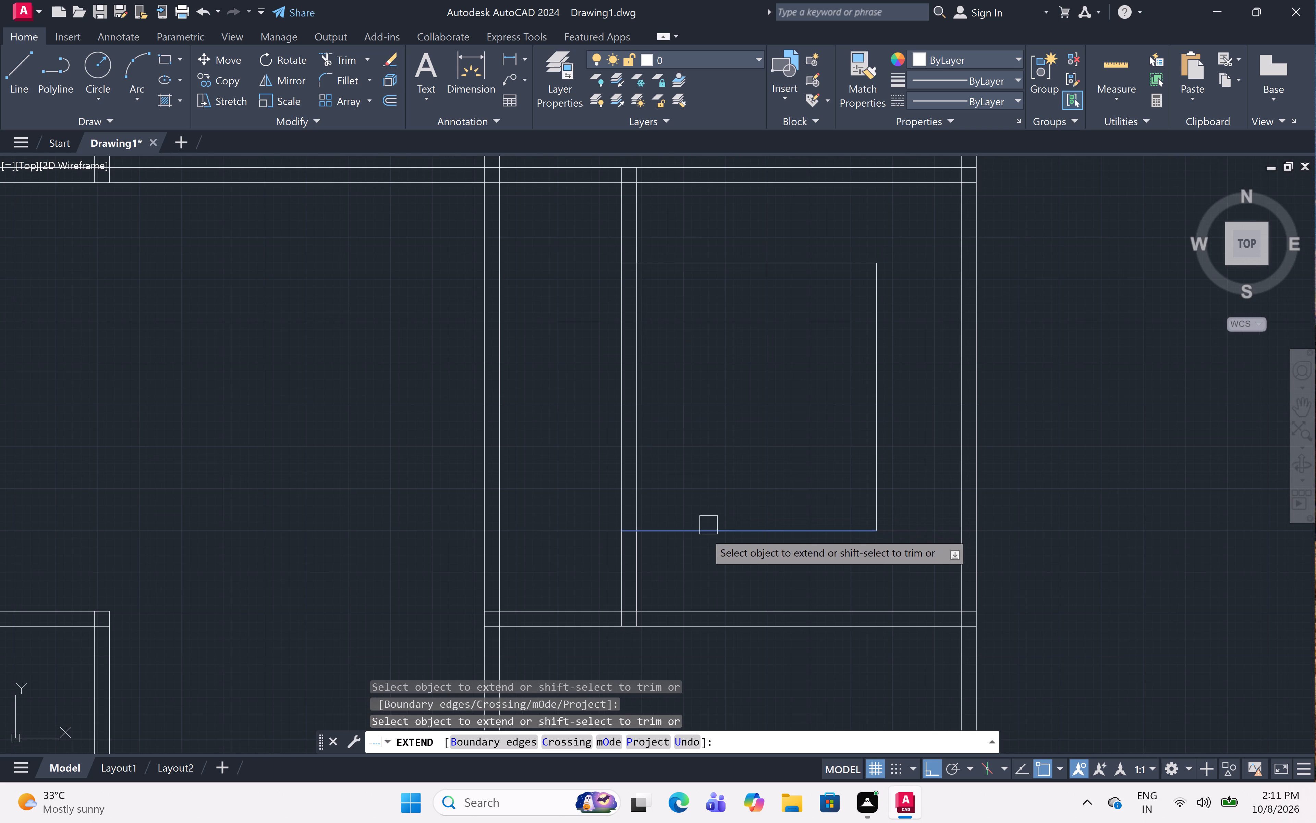
left_click(701, 539)
key("Escape")
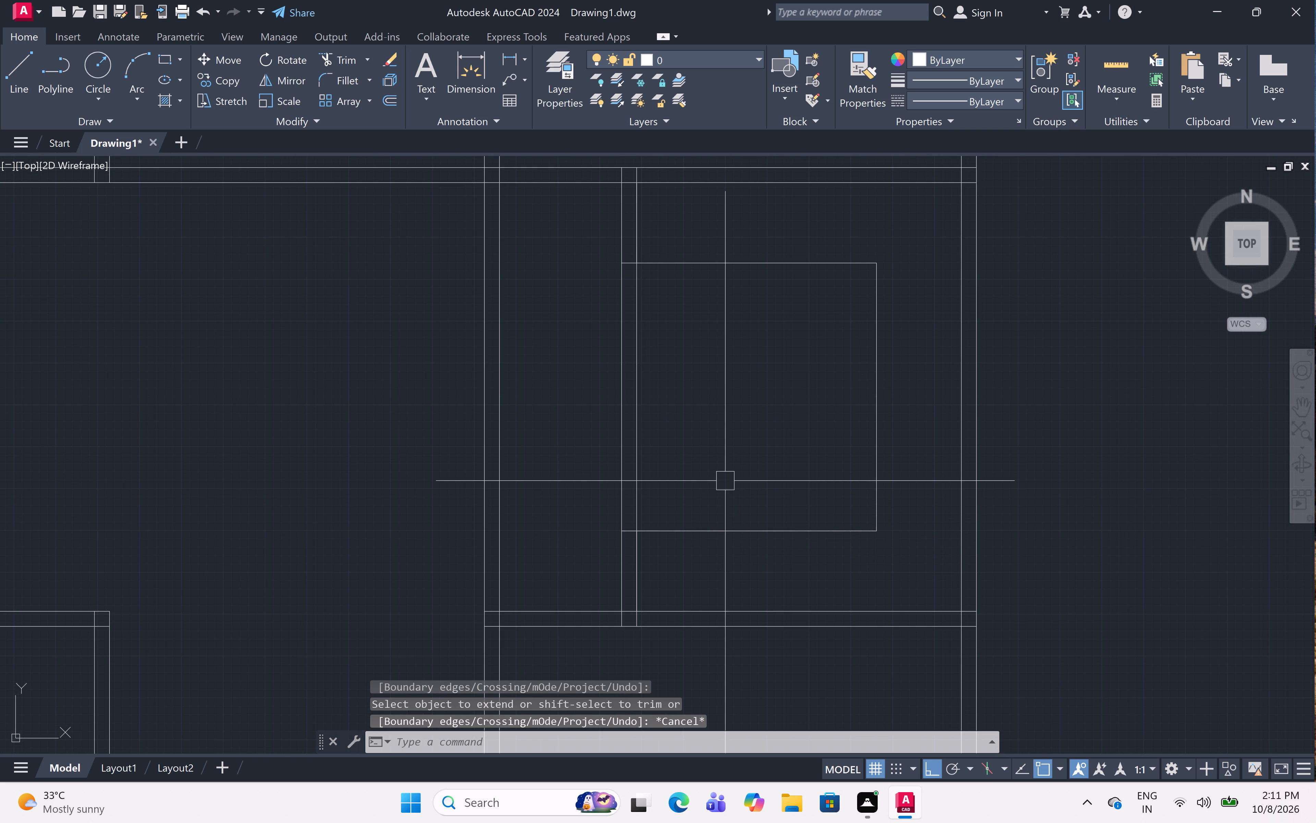
Trim both partition wall lines between the upper and lower 6' lines to open the recess to the west.
type("tr")
key("space")
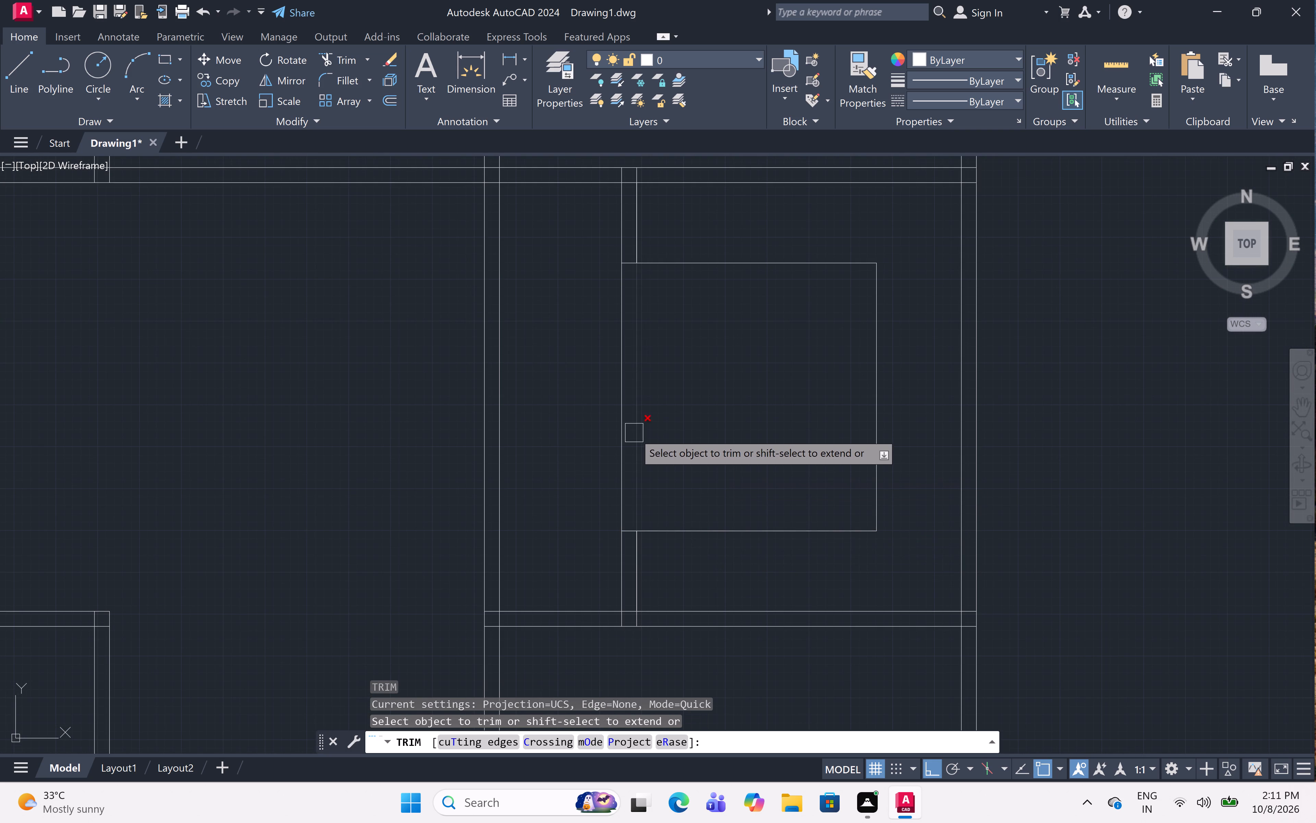
left_click(634, 433)
left_click(630, 435)
scroll(630, 435, "down", 3)
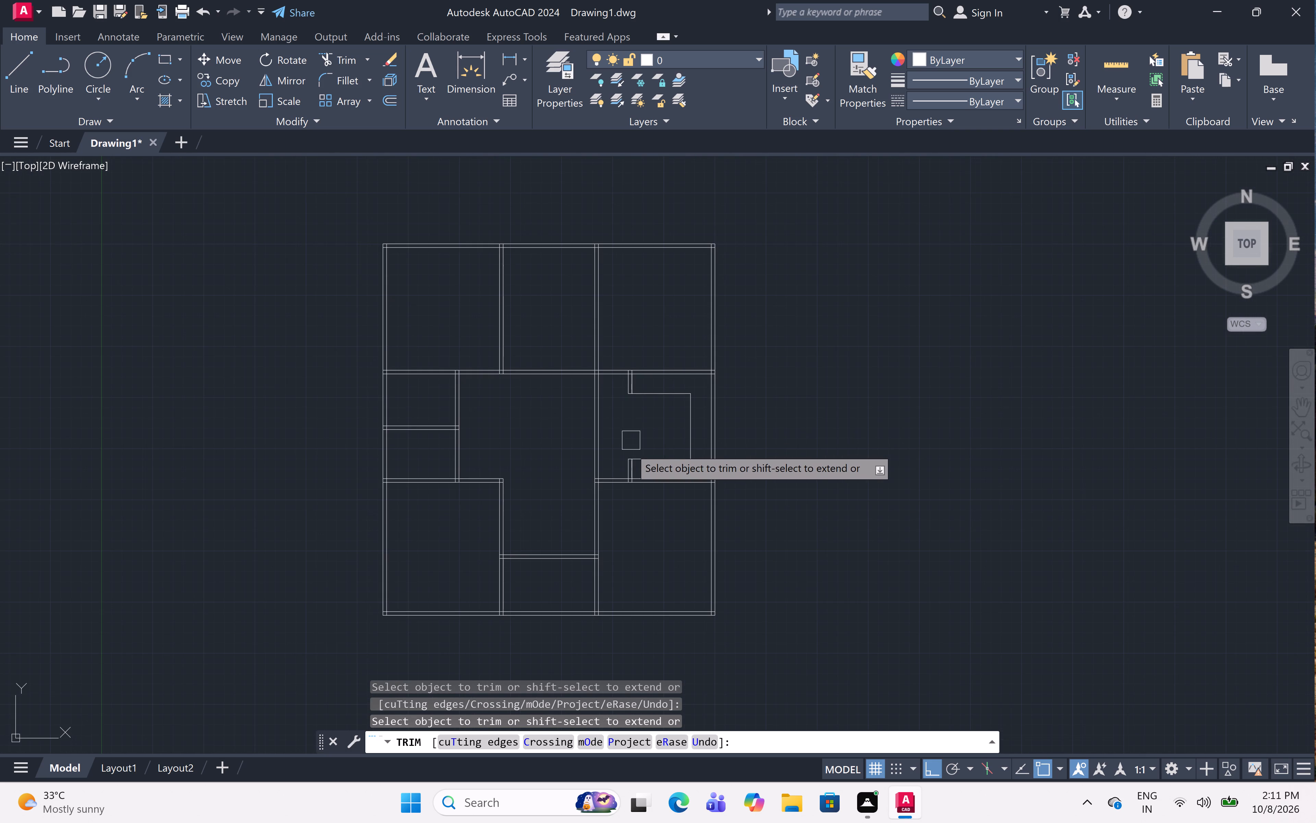
Trim the vertical wall pair west of the recess and the horizontal wall pair between the two upper rooms to open the central hall.
left_click(625, 422)
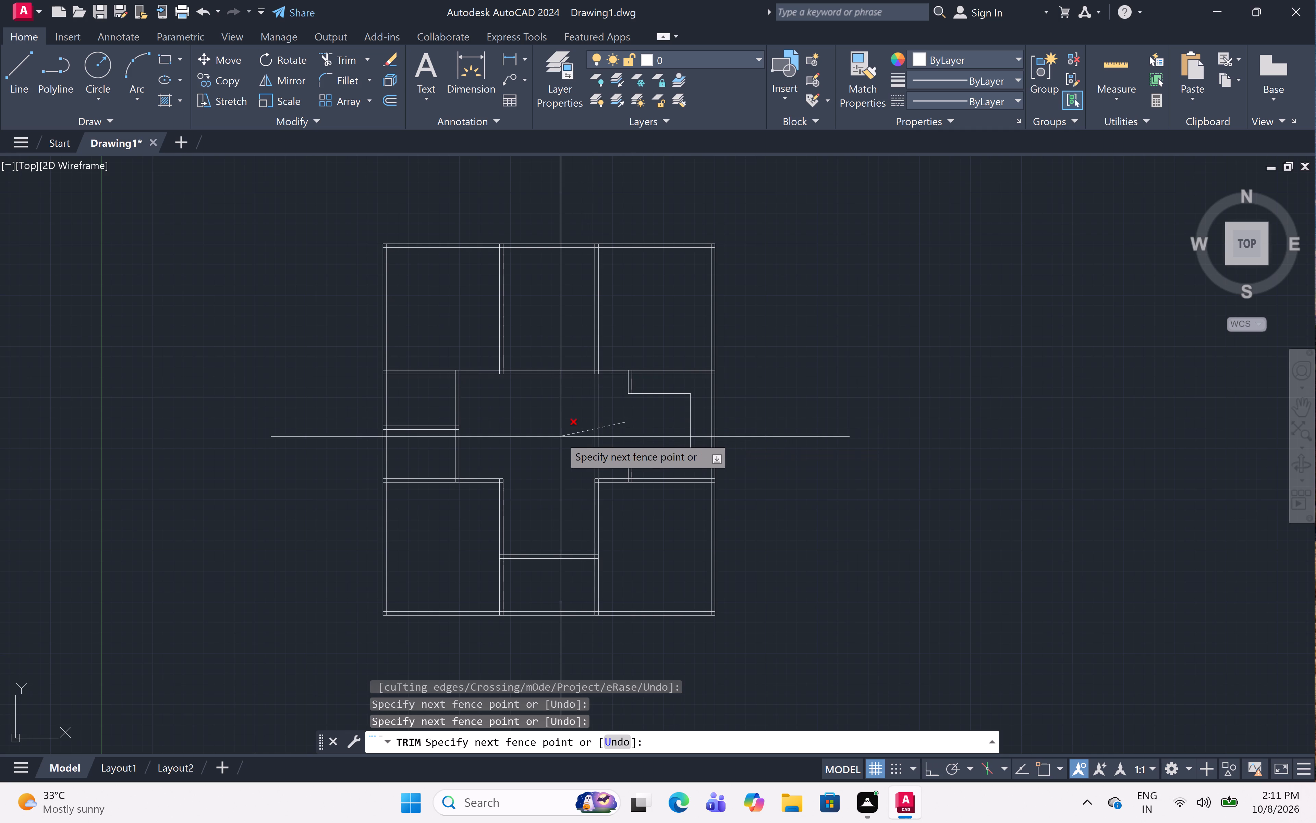
left_click(558, 436)
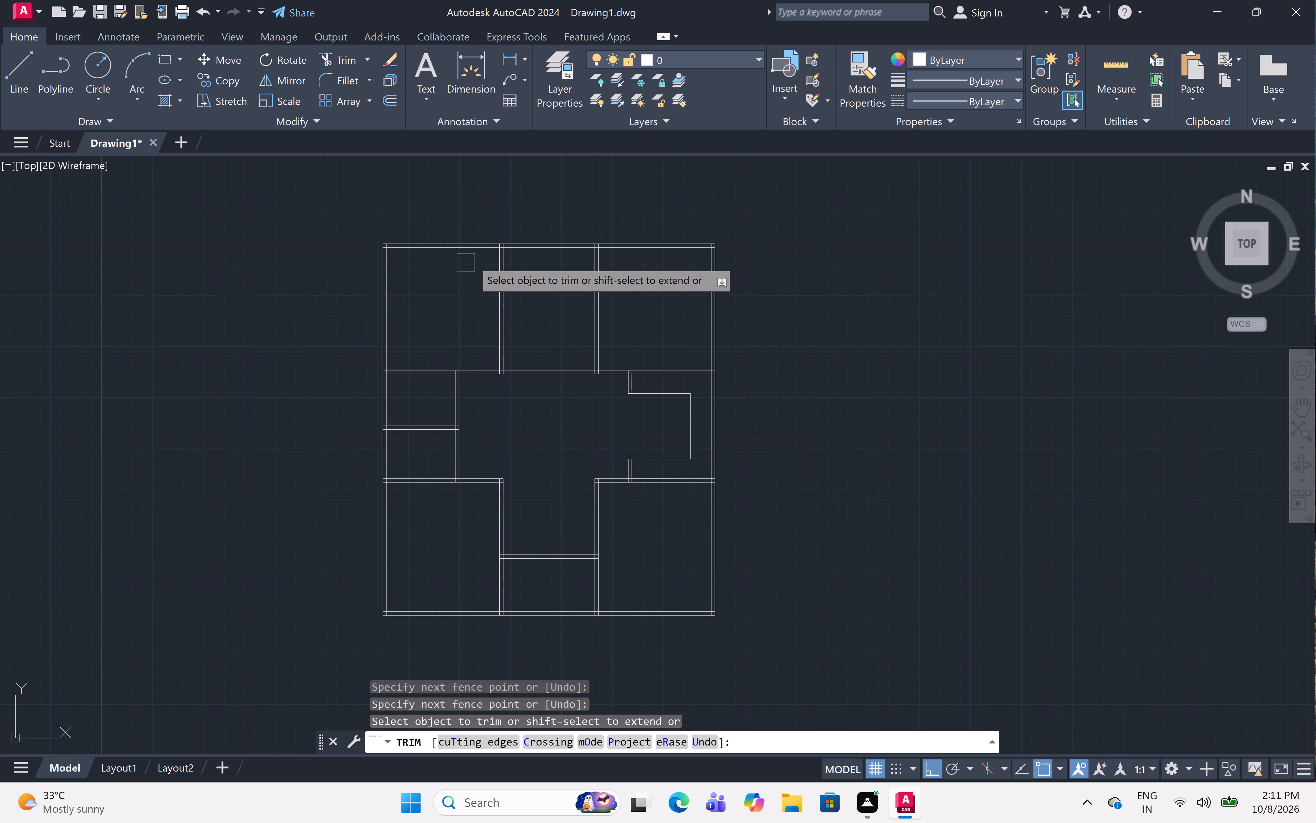
left_click(538, 354)
left_click(542, 403)
scroll(542, 395, "down", 1)
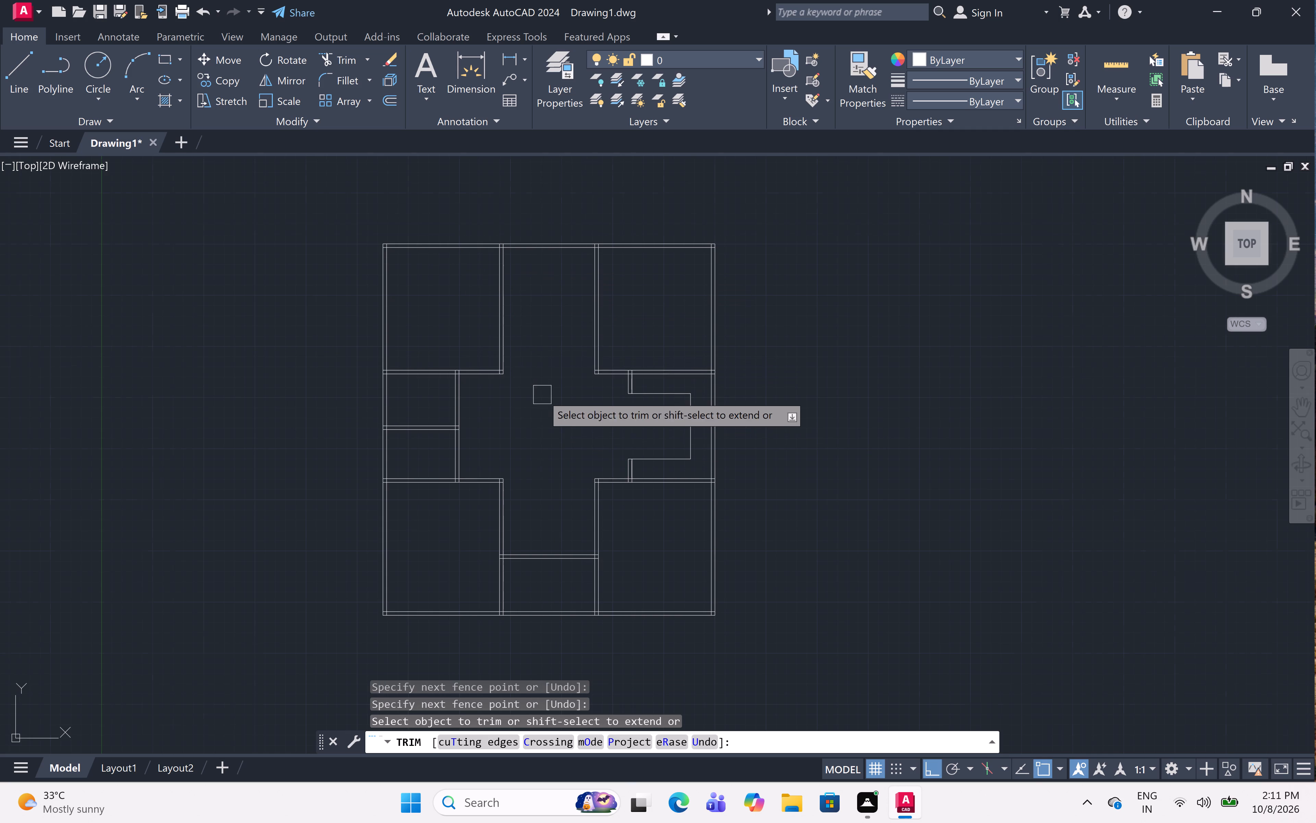
scroll(577, 467, "up", 1)
middle_click_drag(609, 479, 615, 525)
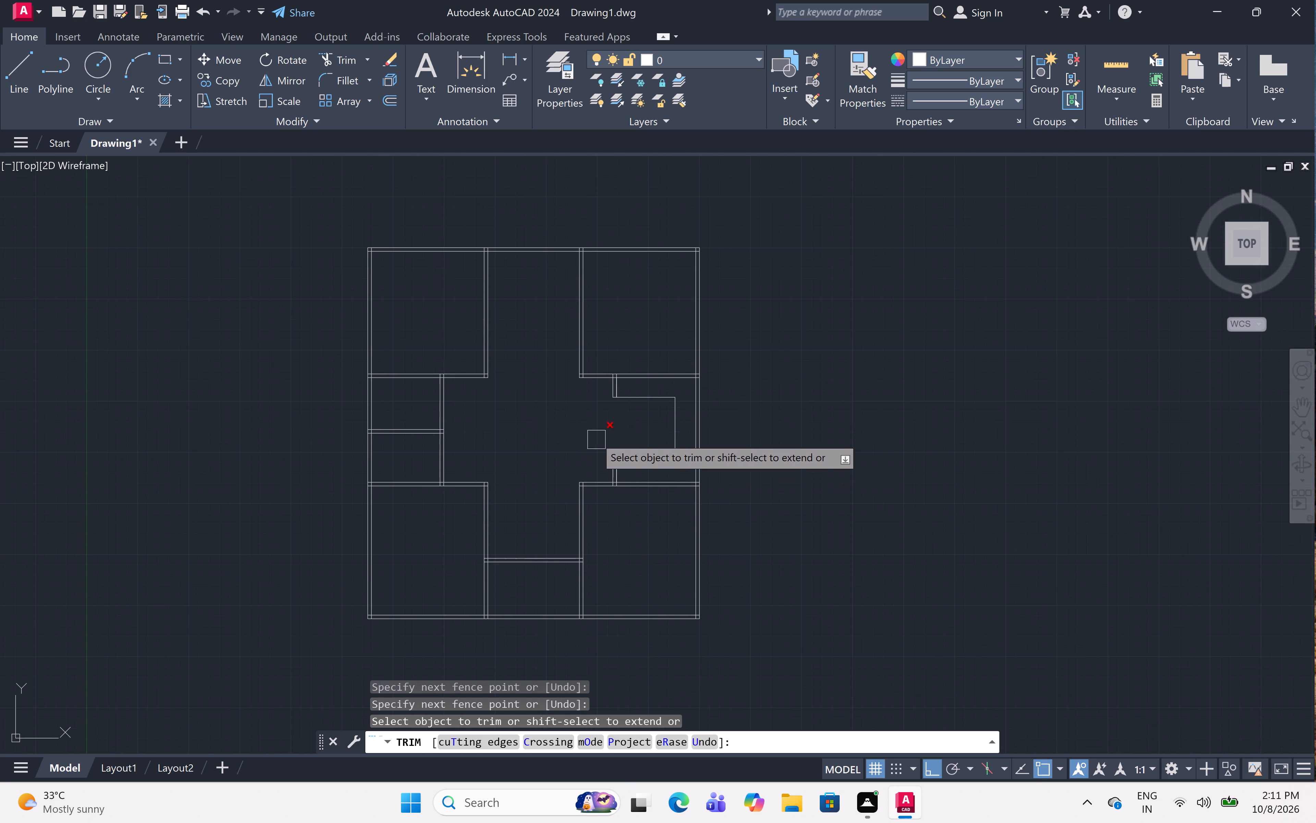
scroll(627, 430, "up", 2)
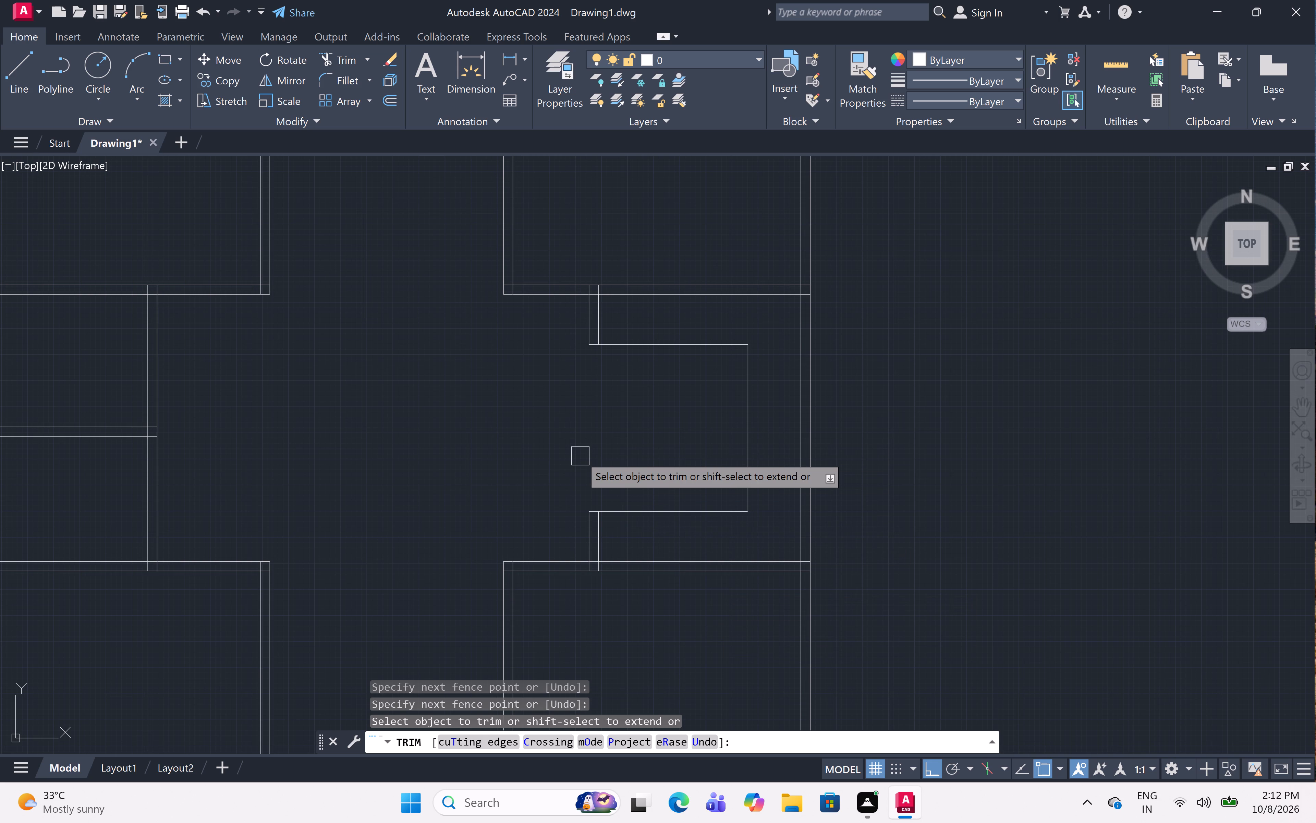
scroll(583, 456, "down", 2)
middle_click_drag(511, 488, 552, 487)
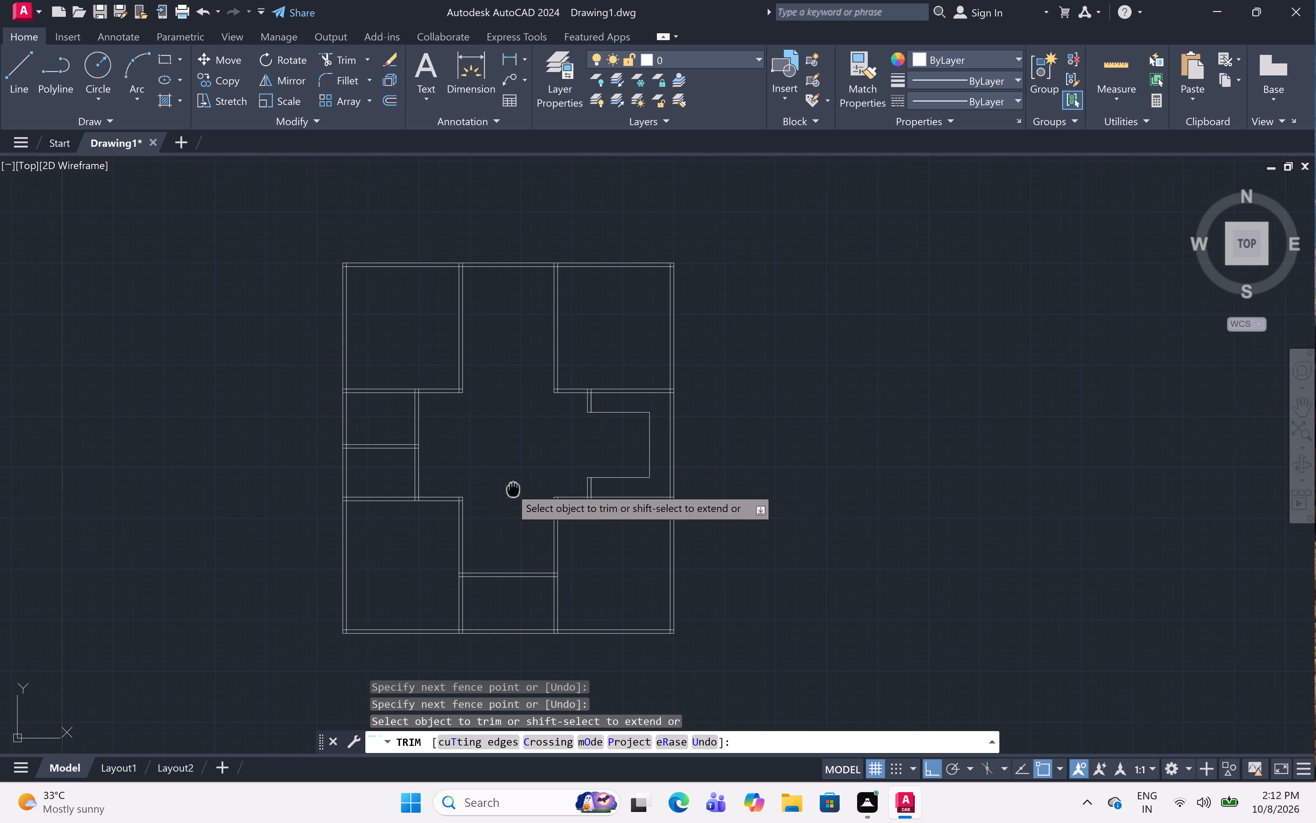
middle_click_drag(552, 487, 673, 520)
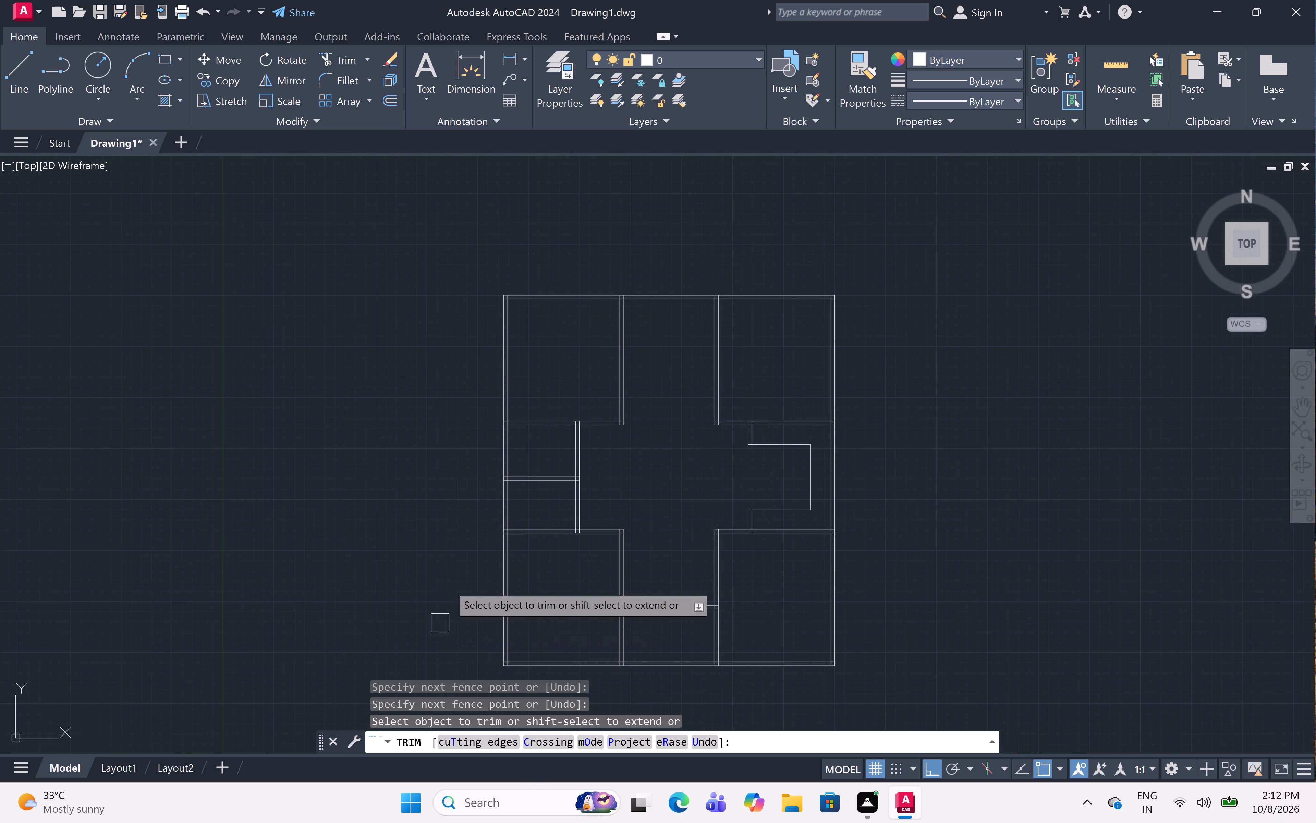
scroll(627, 313, "up", 2)
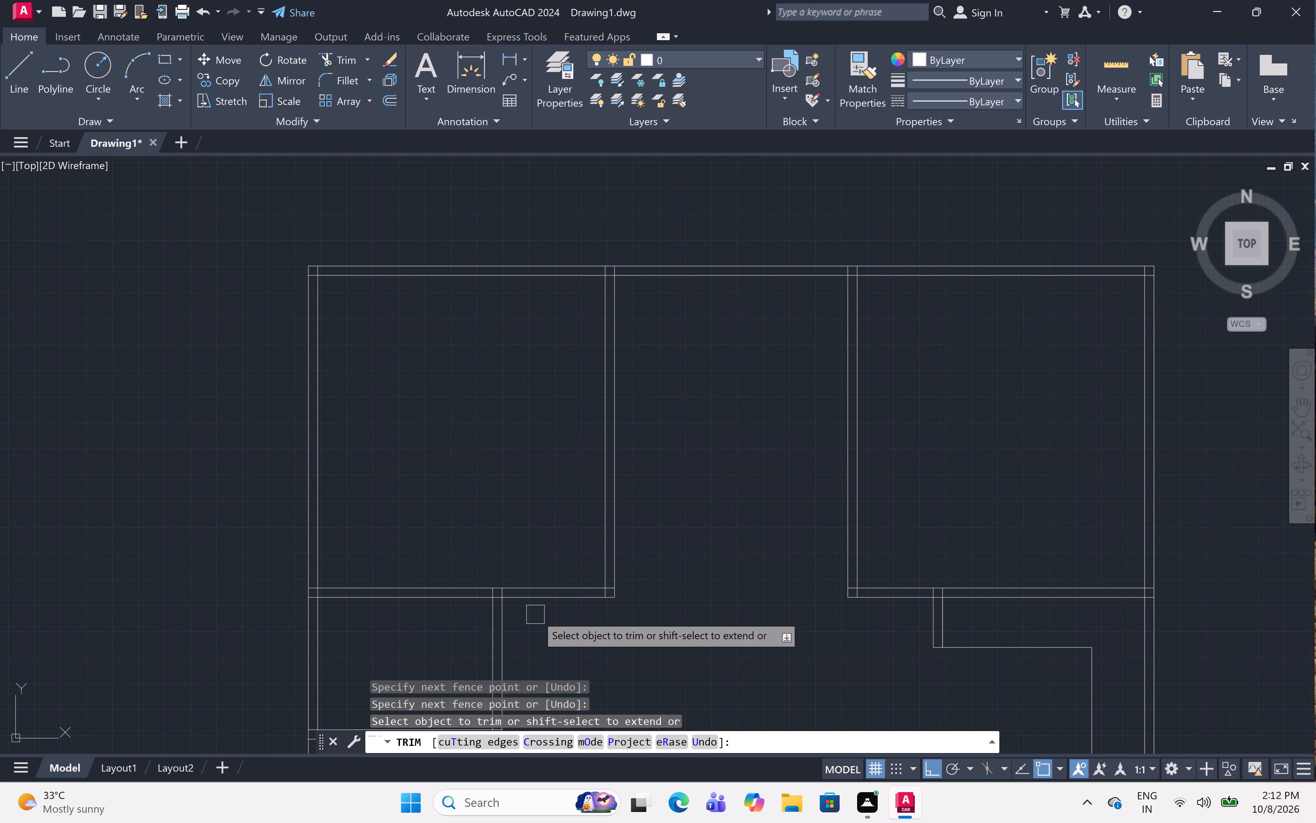
scroll(537, 615, "up", 3)
key("Escape")
Outline a 3' door opening in the northwest room's south wall, drawn west from the east wall's inner line and across the wall thickness.
type("l")
key("space")
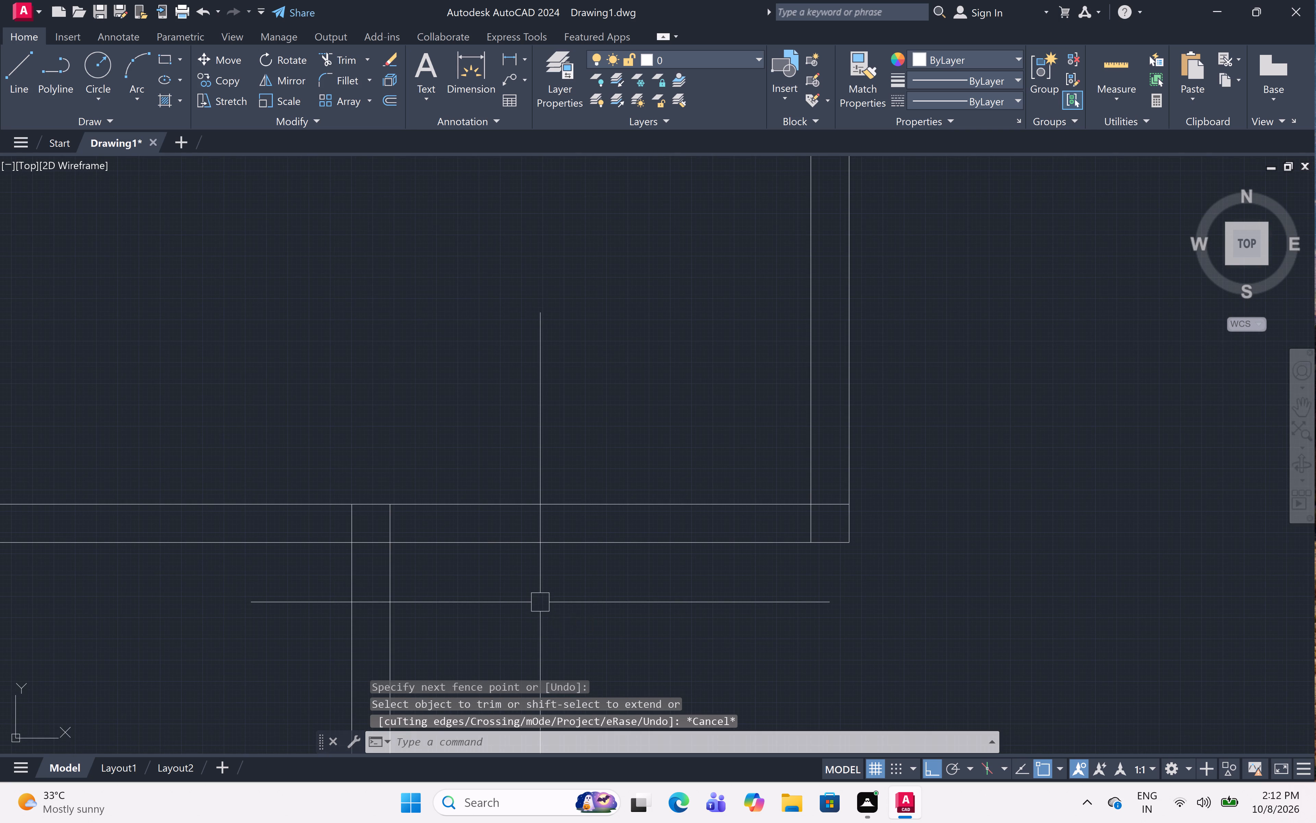
left_click(814, 546)
key("3")
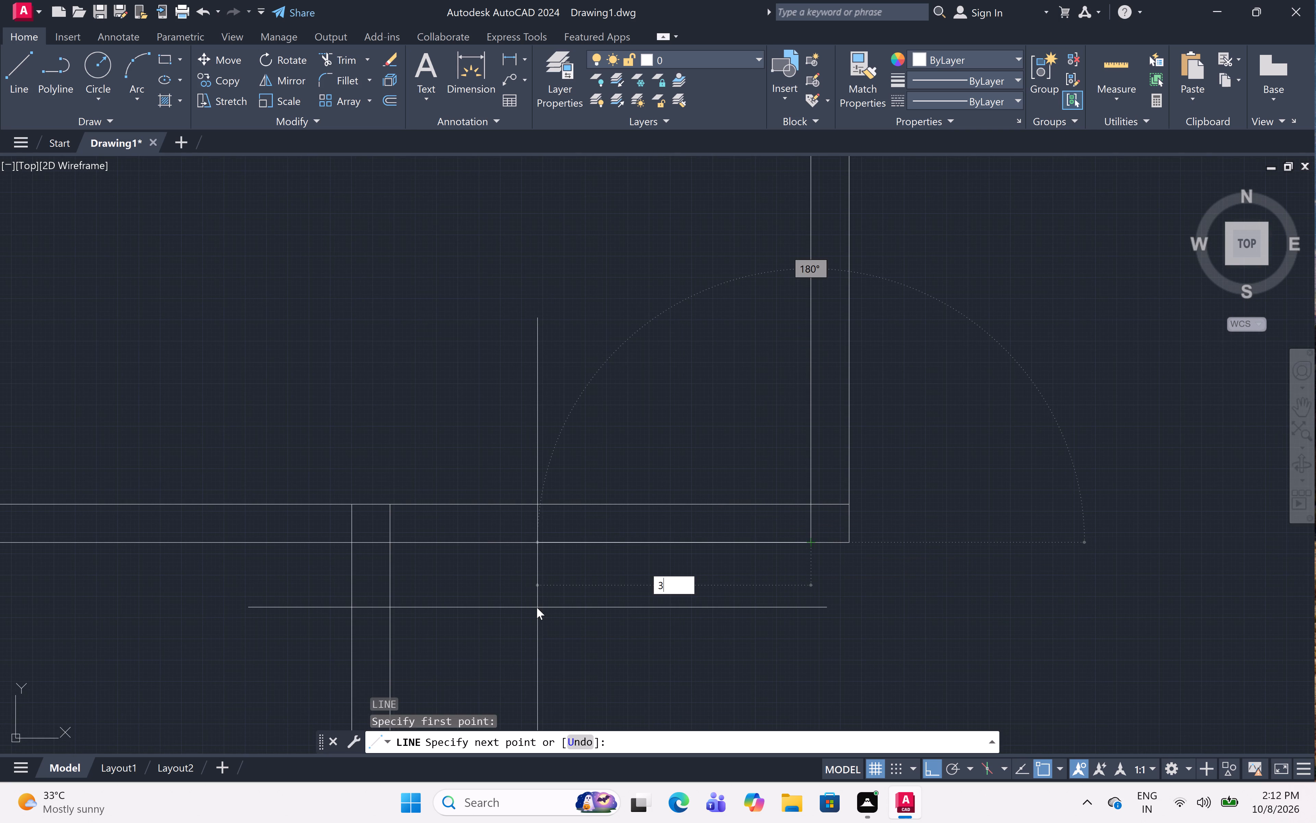
type("'")
key("space")
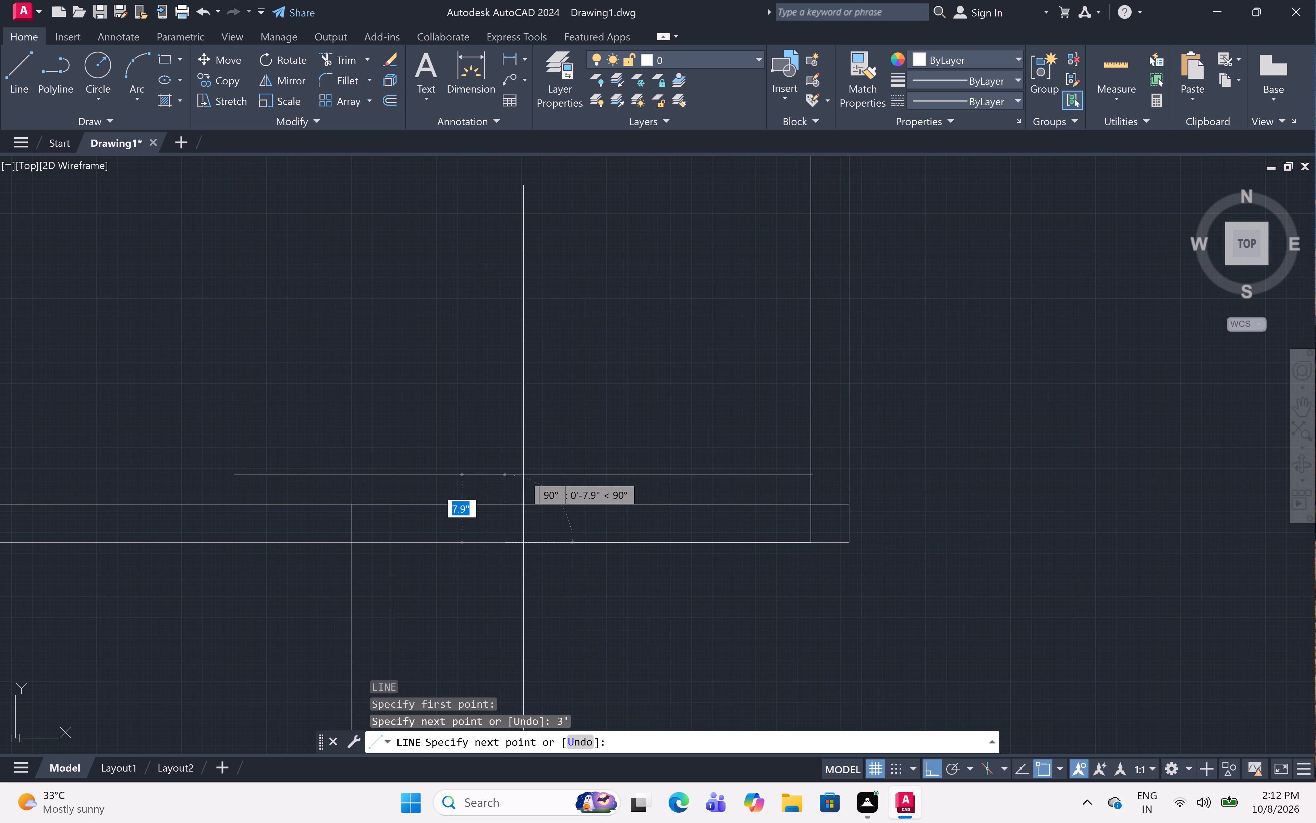
left_click(507, 505)
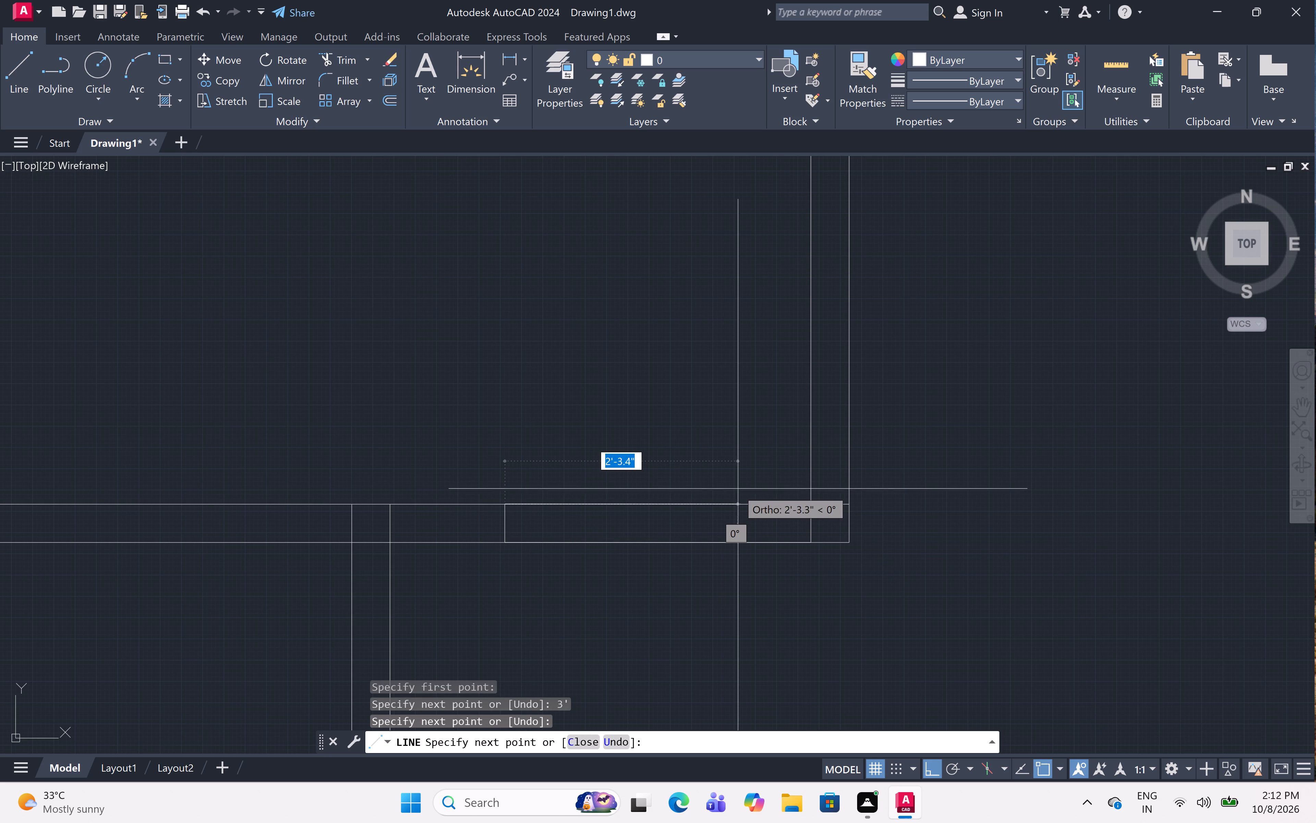
left_click(813, 508)
key("Escape")
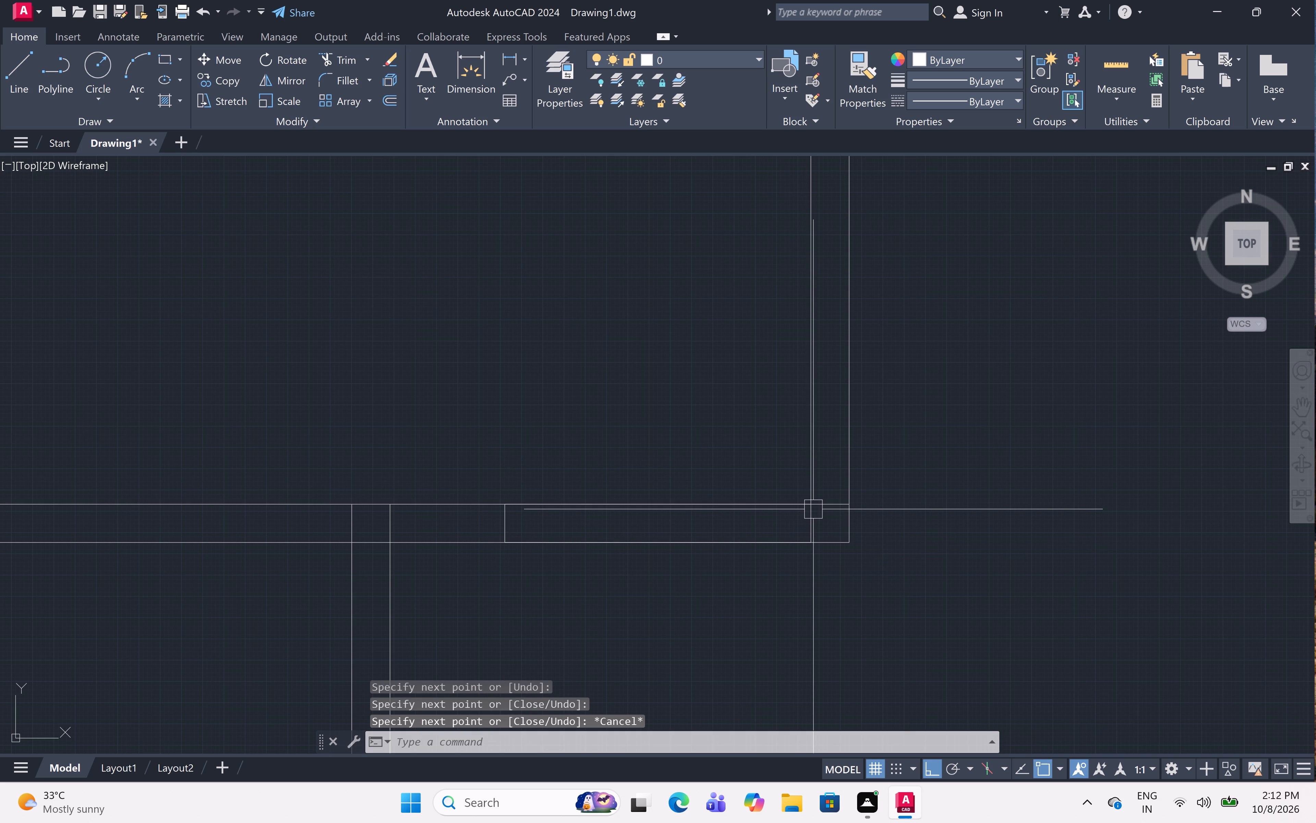
Mark a 3' door opening in the northeast room's west wall, drawn north from the south wall's inner line and across the wall thickness.
scroll(813, 514, "down", 2)
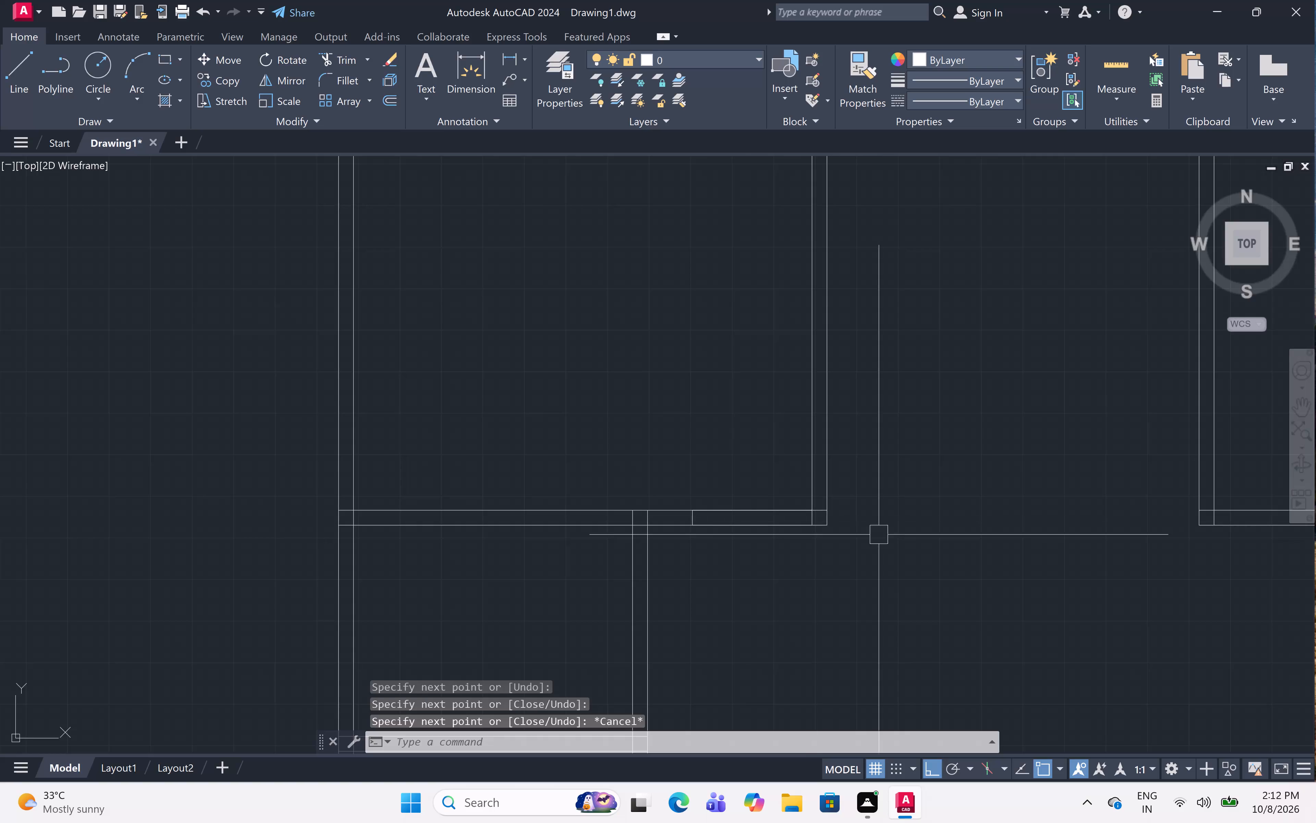
scroll(911, 530, "down", 3)
scroll(1003, 522, "up", 4)
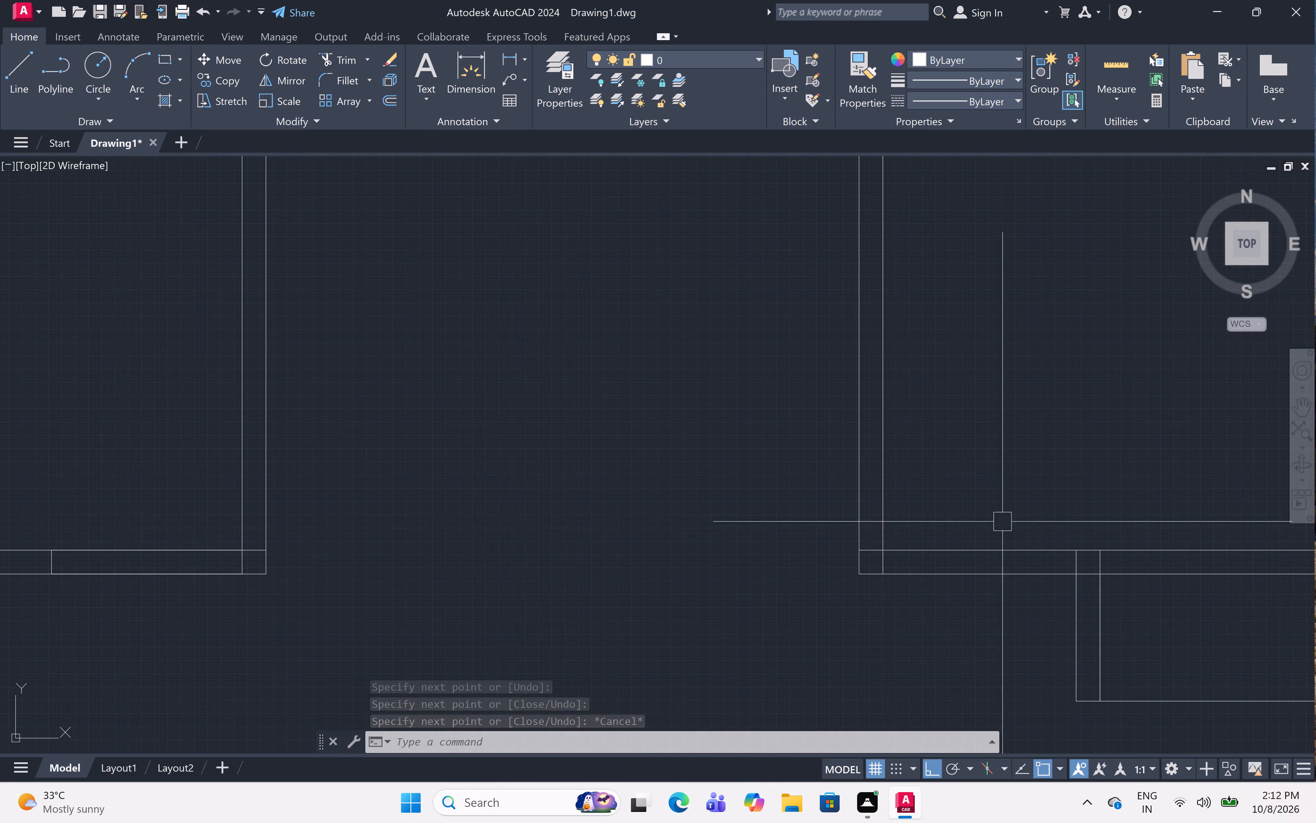
type("l")
key("space")
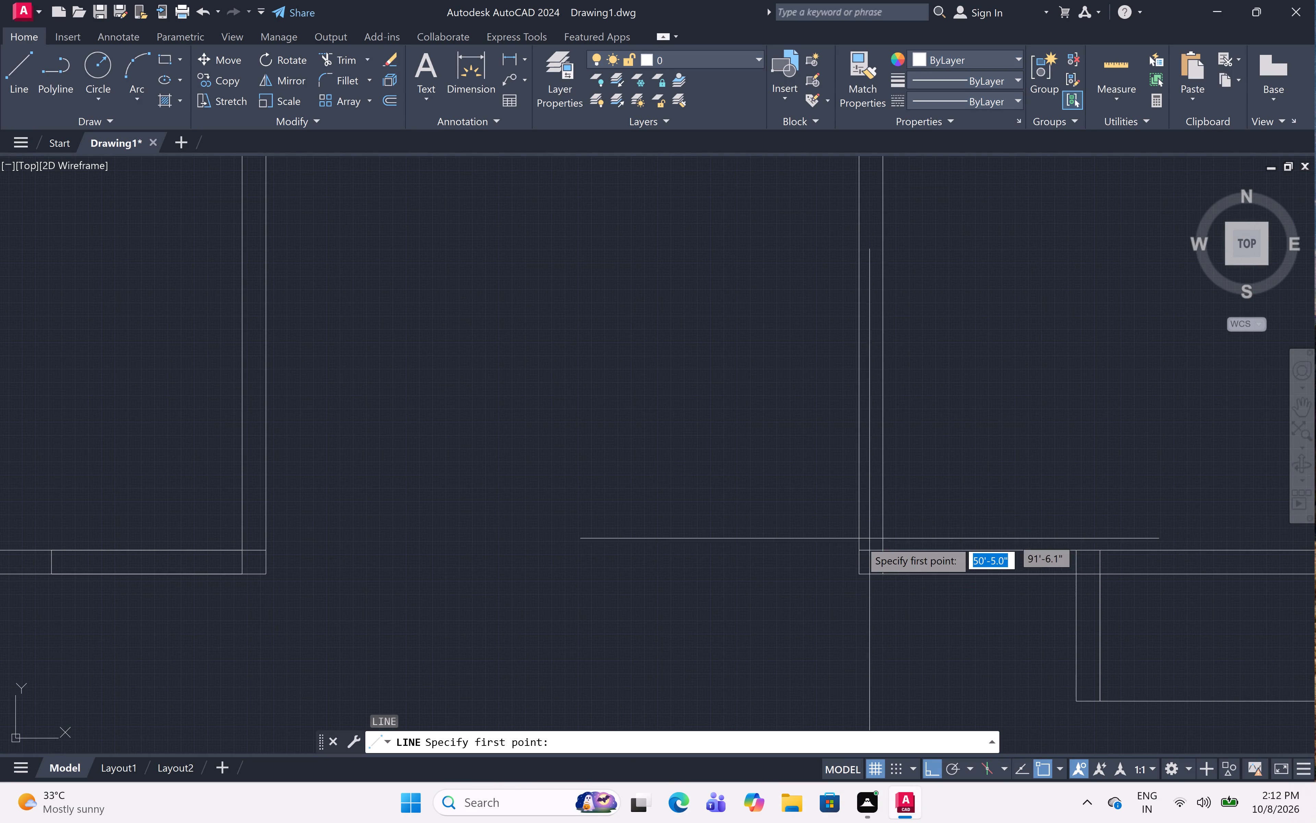
left_click(864, 548)
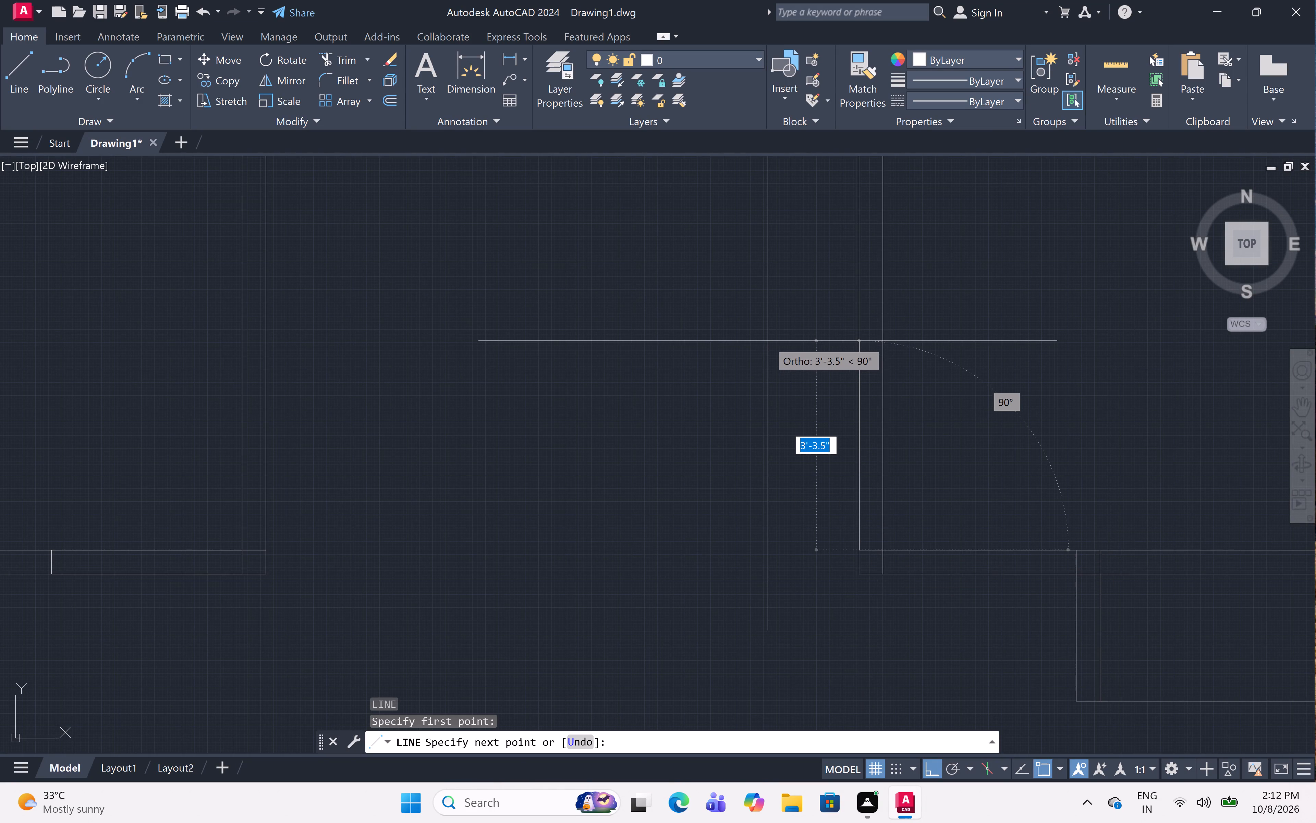
key("3")
key("apostrophe")
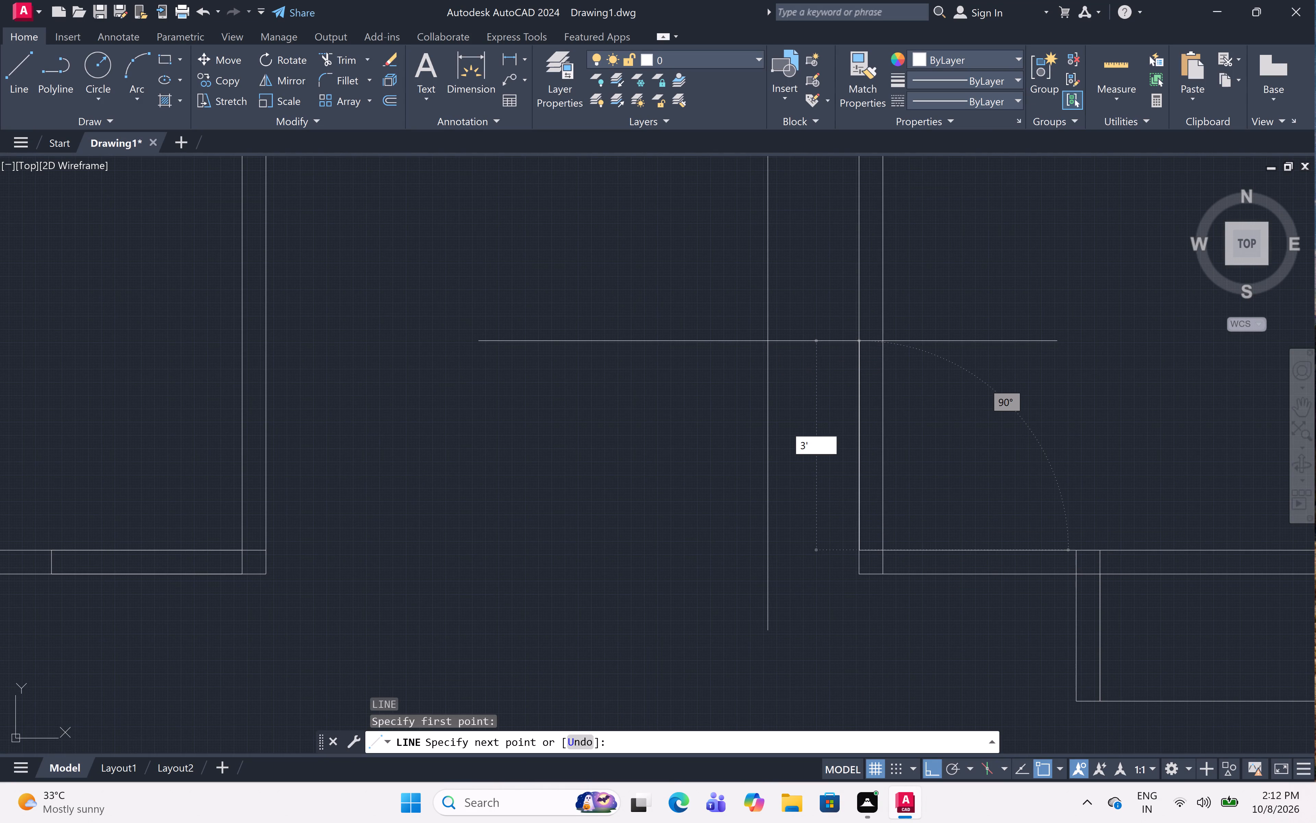
key("space")
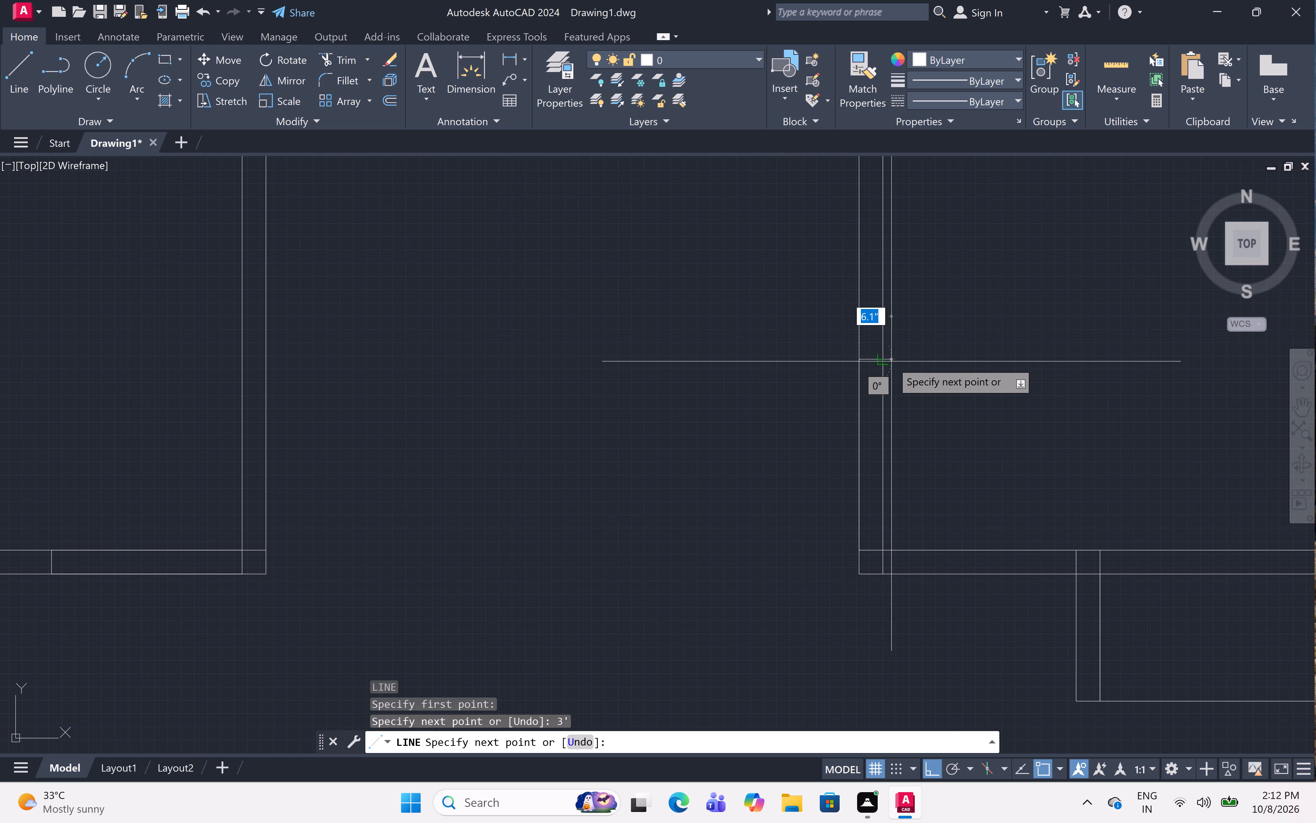
left_click(885, 356)
key("Escape")
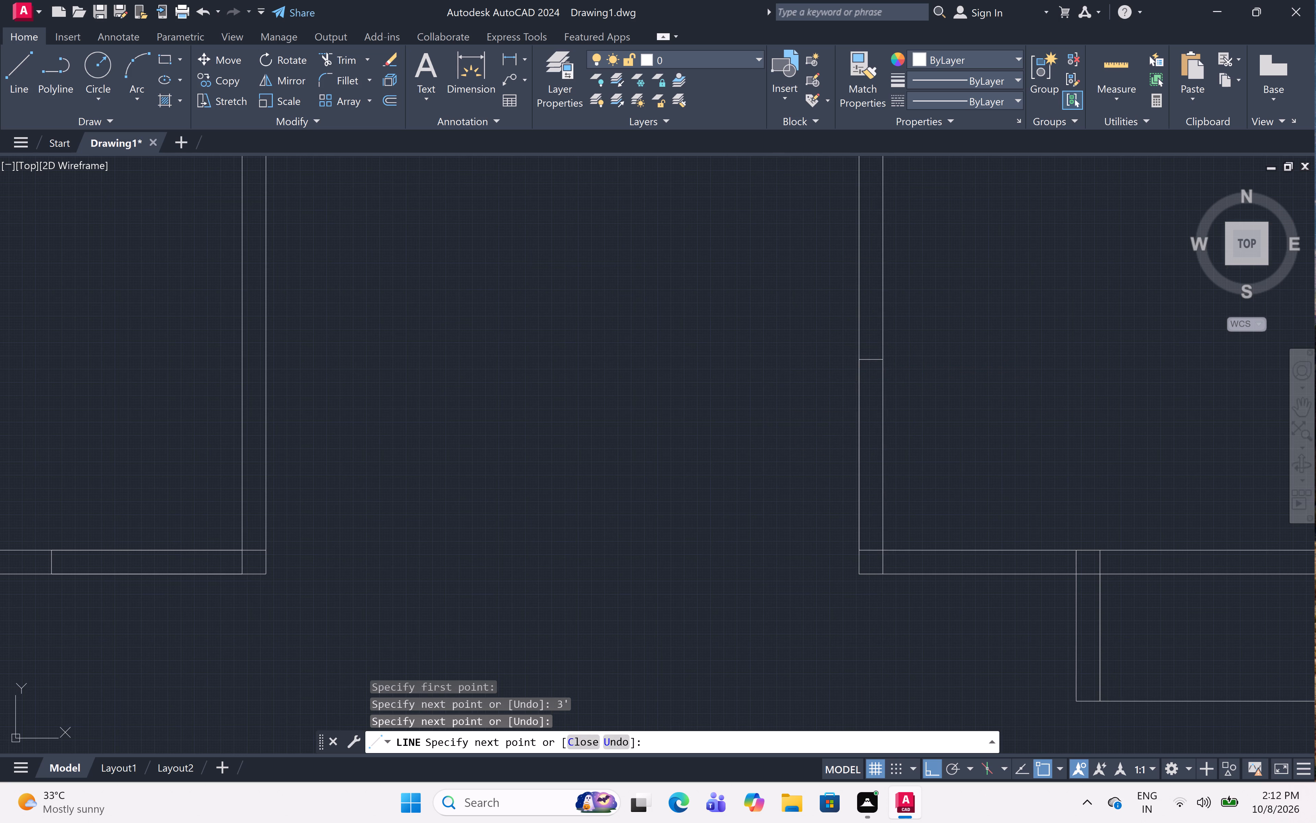
Outline a 2'8" door opening in the upper small west room's east wall, running north from the dividing wall and across the wall thickness.
scroll(795, 404, "down", 2)
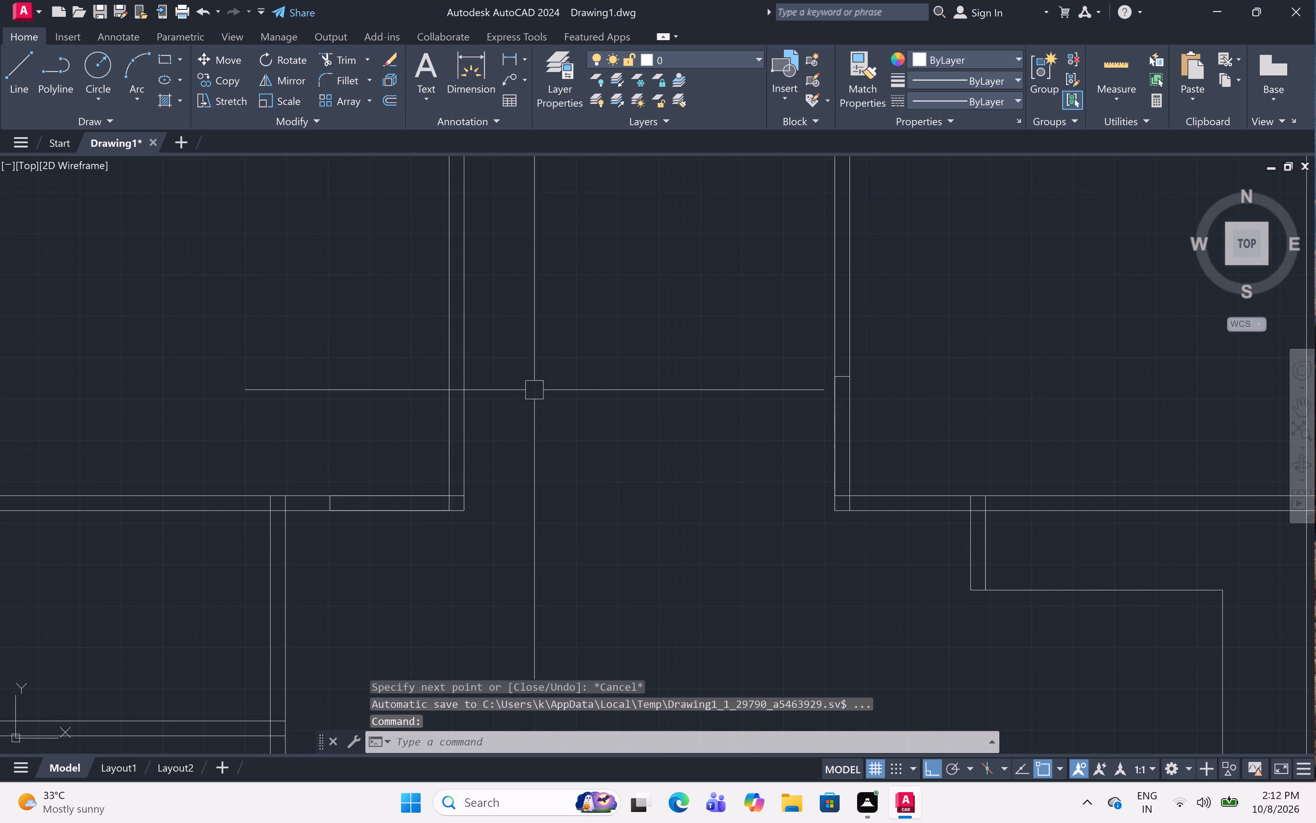
scroll(611, 317, "down", 1)
middle_click_drag(636, 366, 601, 407)
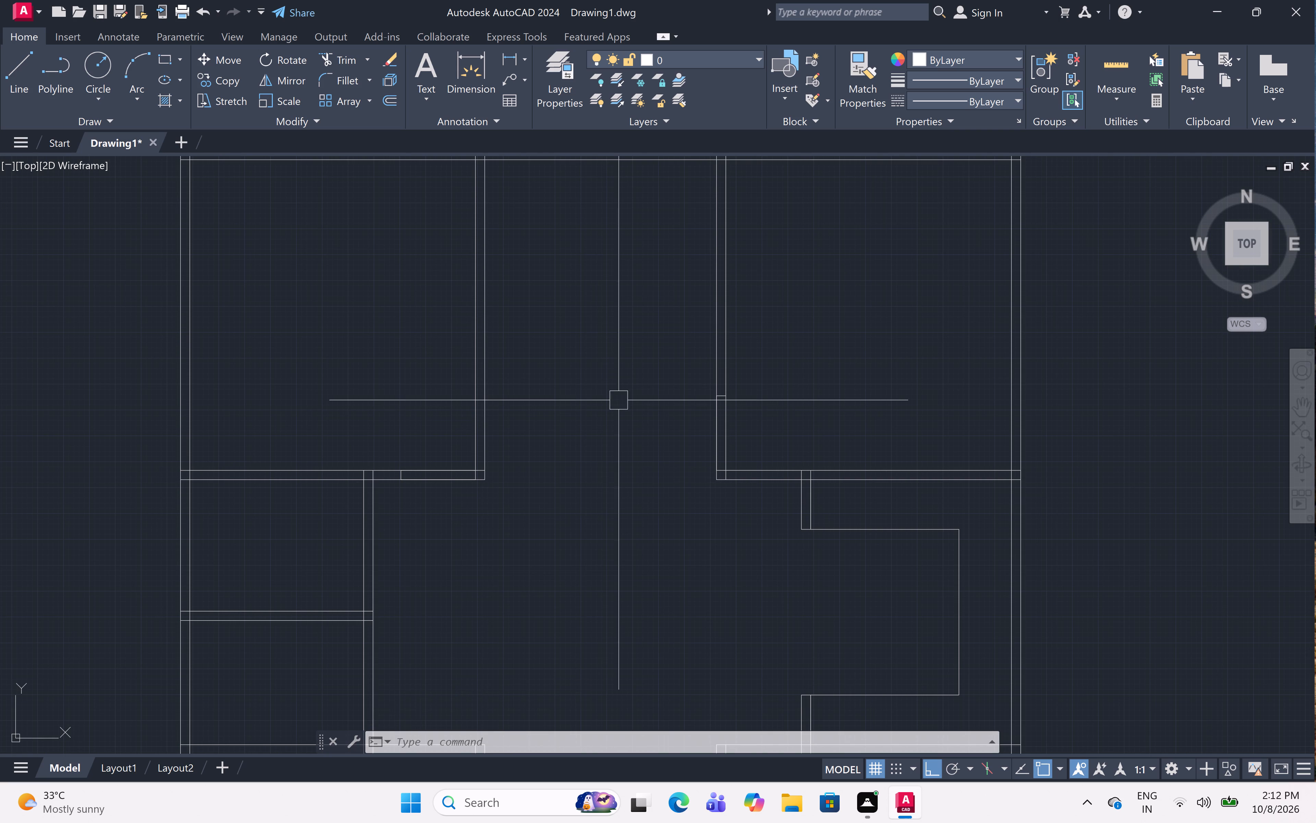
scroll(510, 441, "down", 2)
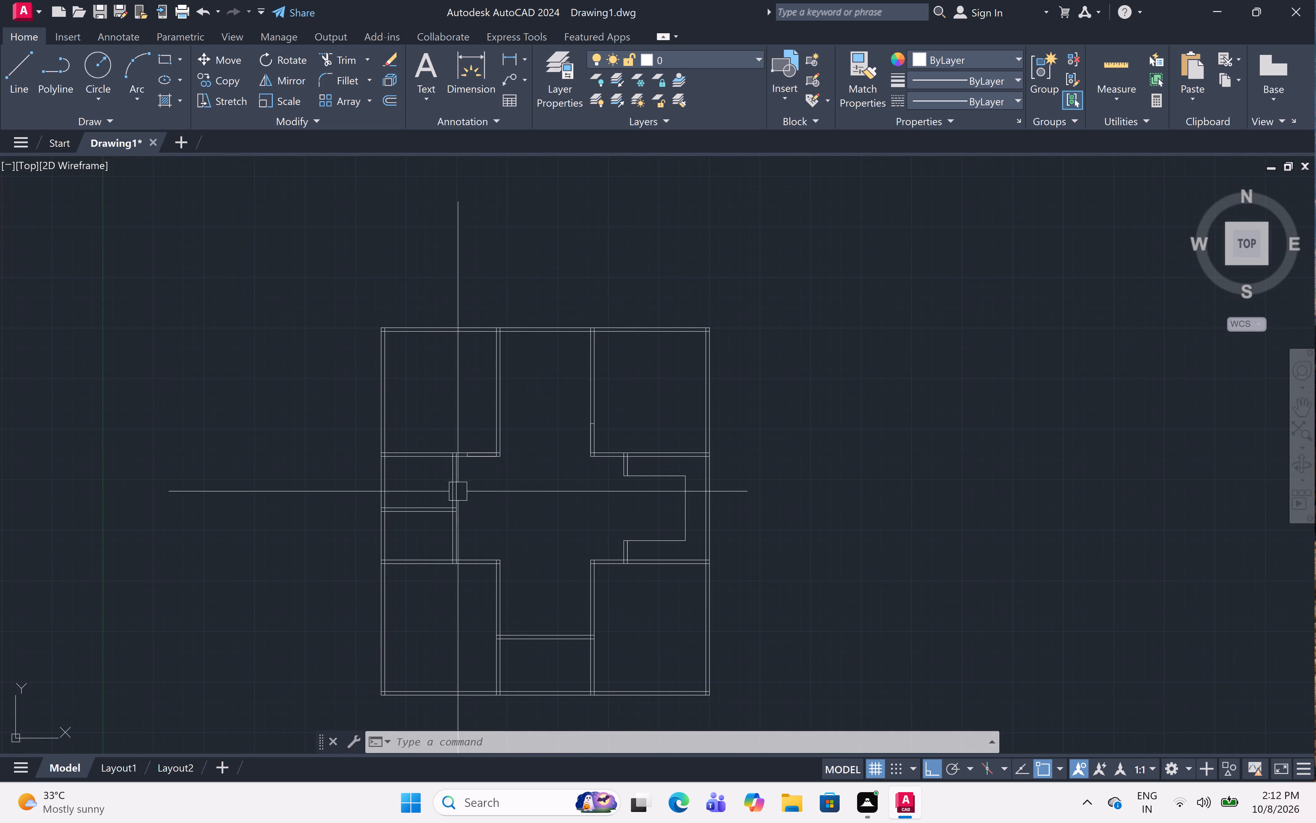
scroll(458, 491, "up", 3)
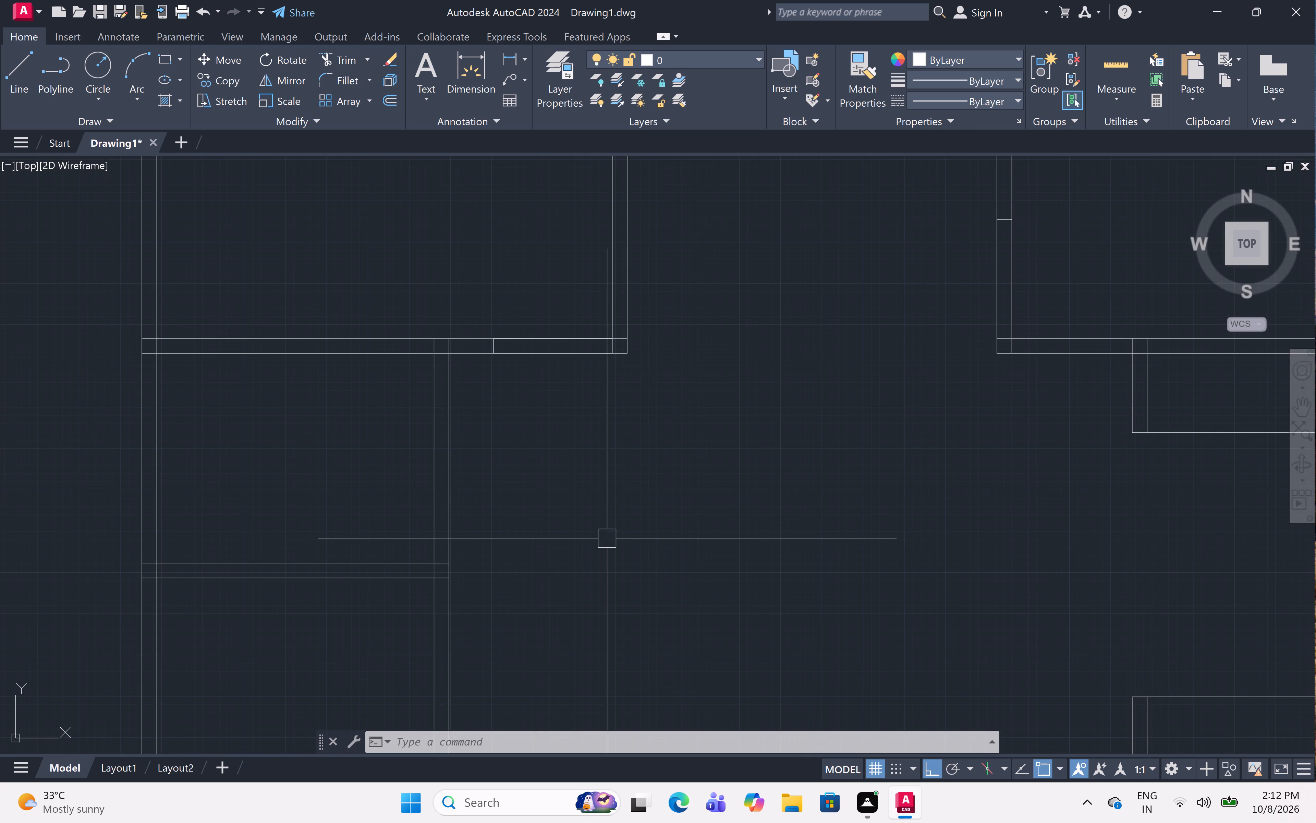
key("l")
key("space")
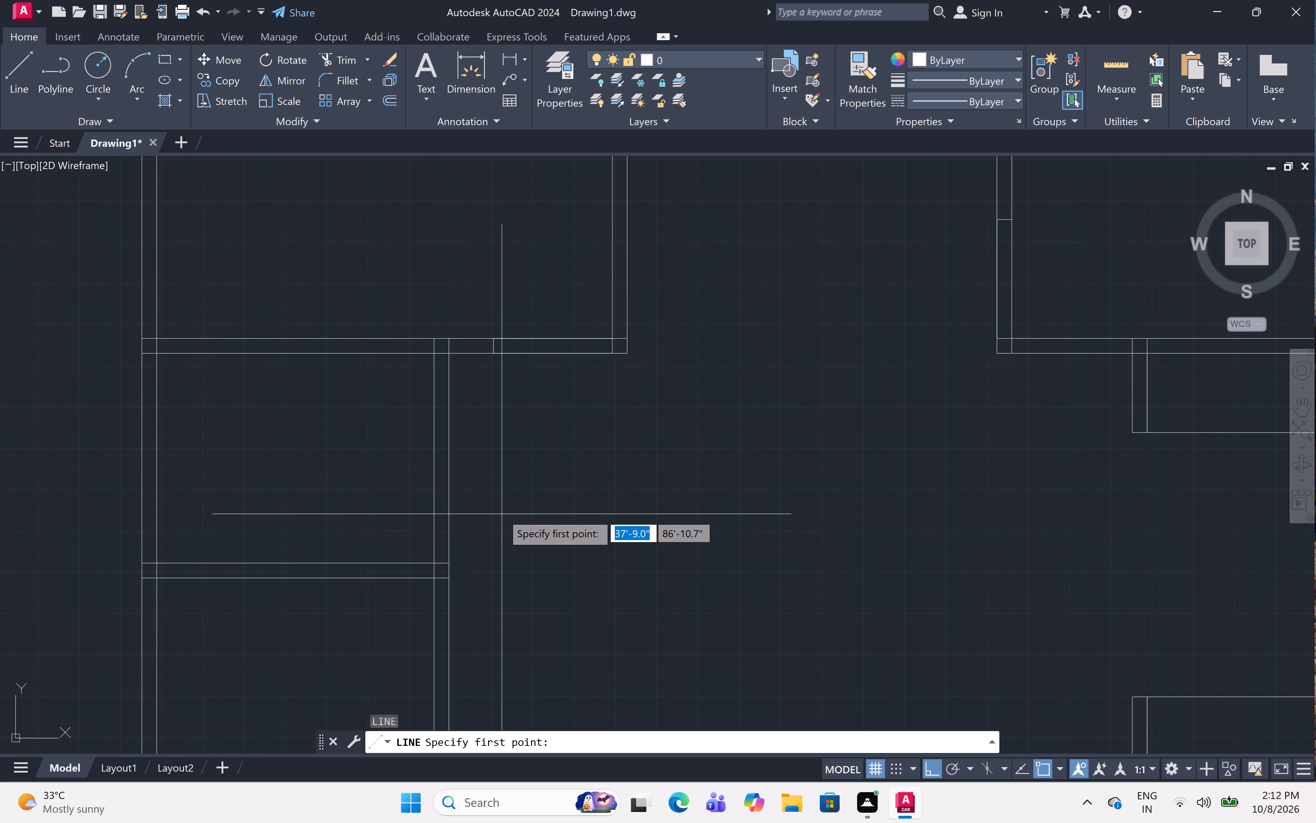
left_click(436, 562)
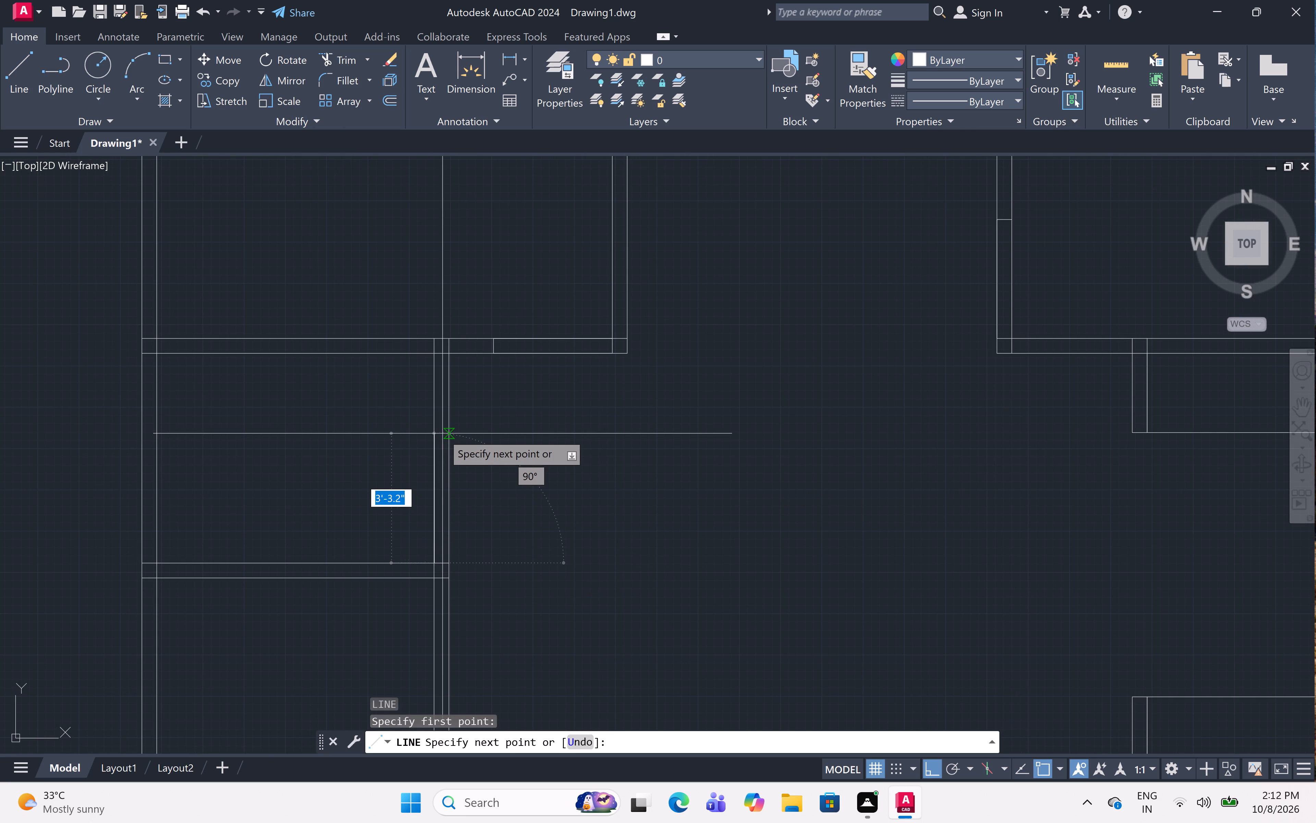
type("2'")
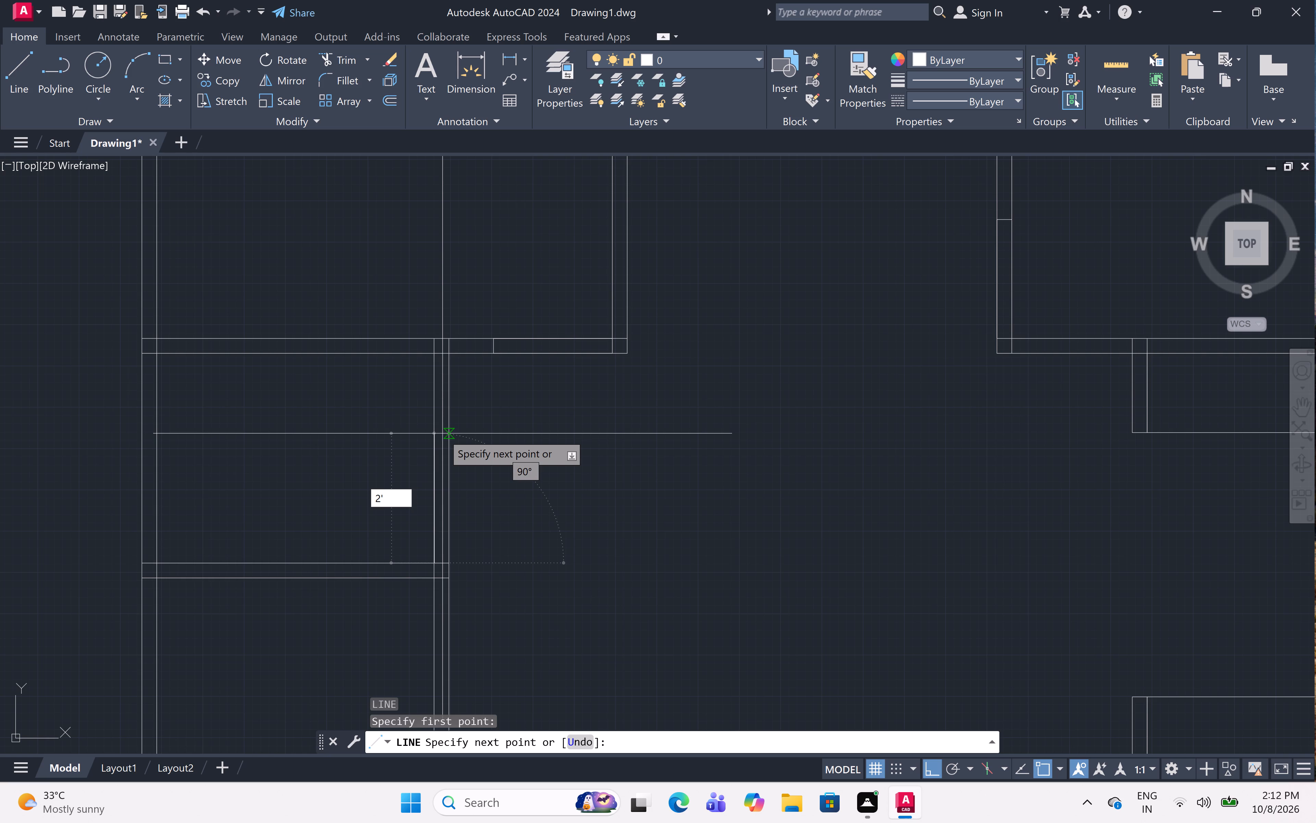
type("8\"")
key("space")
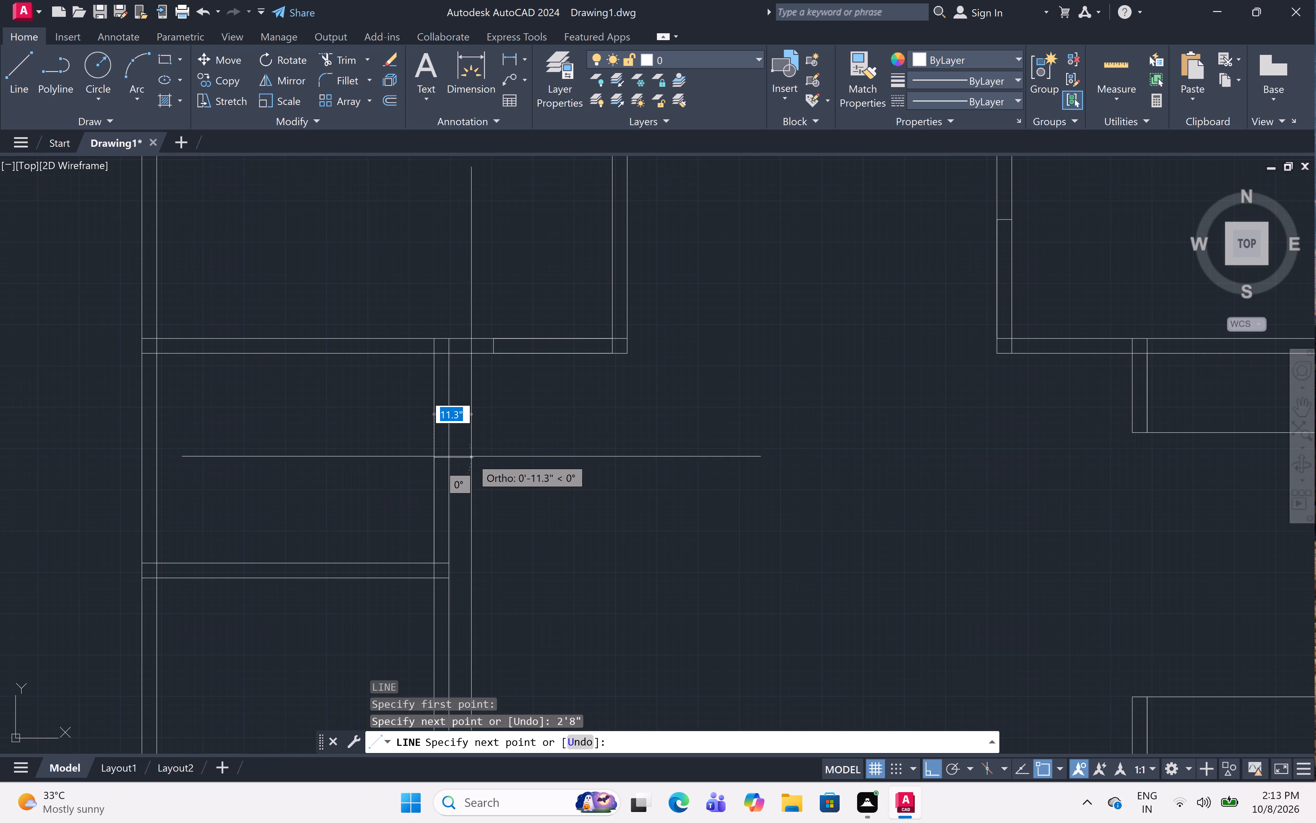
left_click(453, 458)
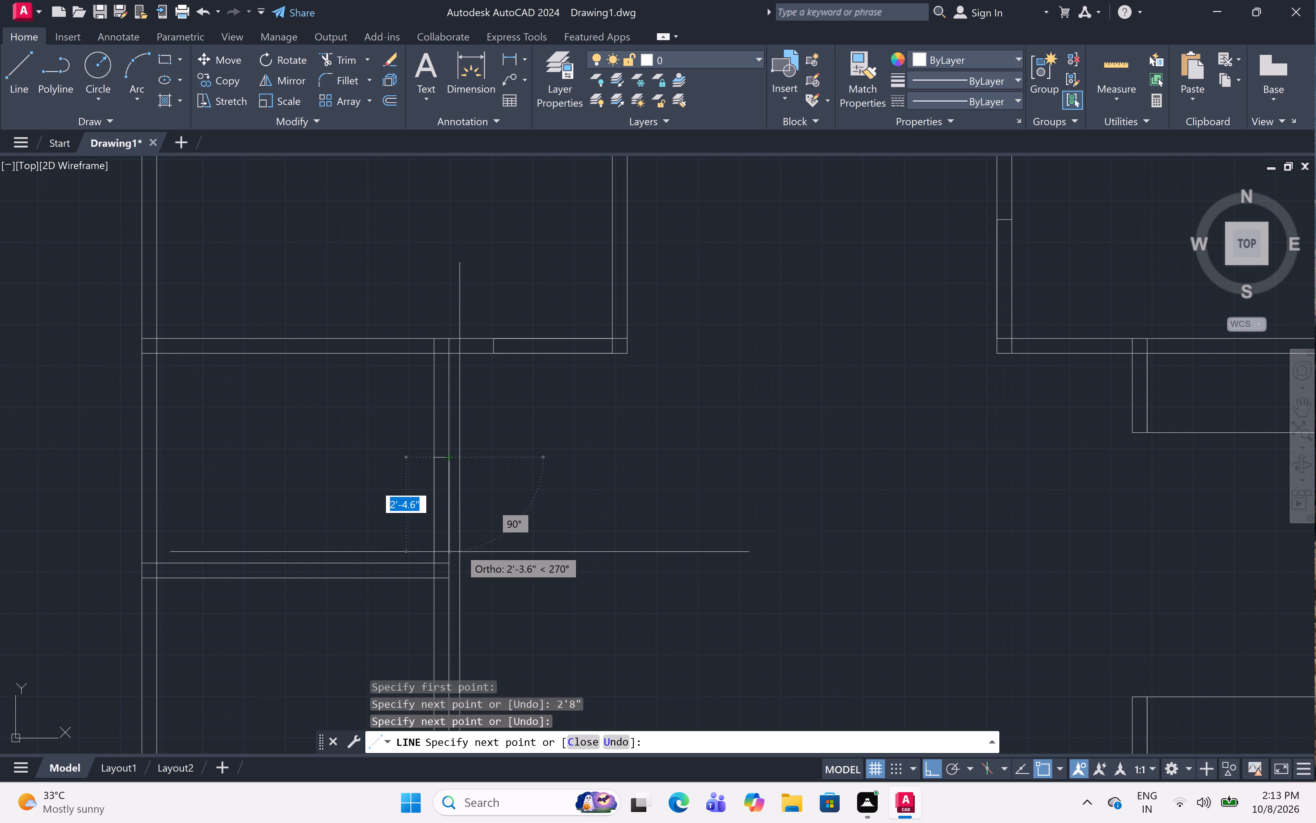
left_click(448, 562)
key("space")
Outline a 2'8" door opening in the lower small west room's south wall, running west from the east wall's inner line across the wall thickness.
scroll(474, 489, "down", 1)
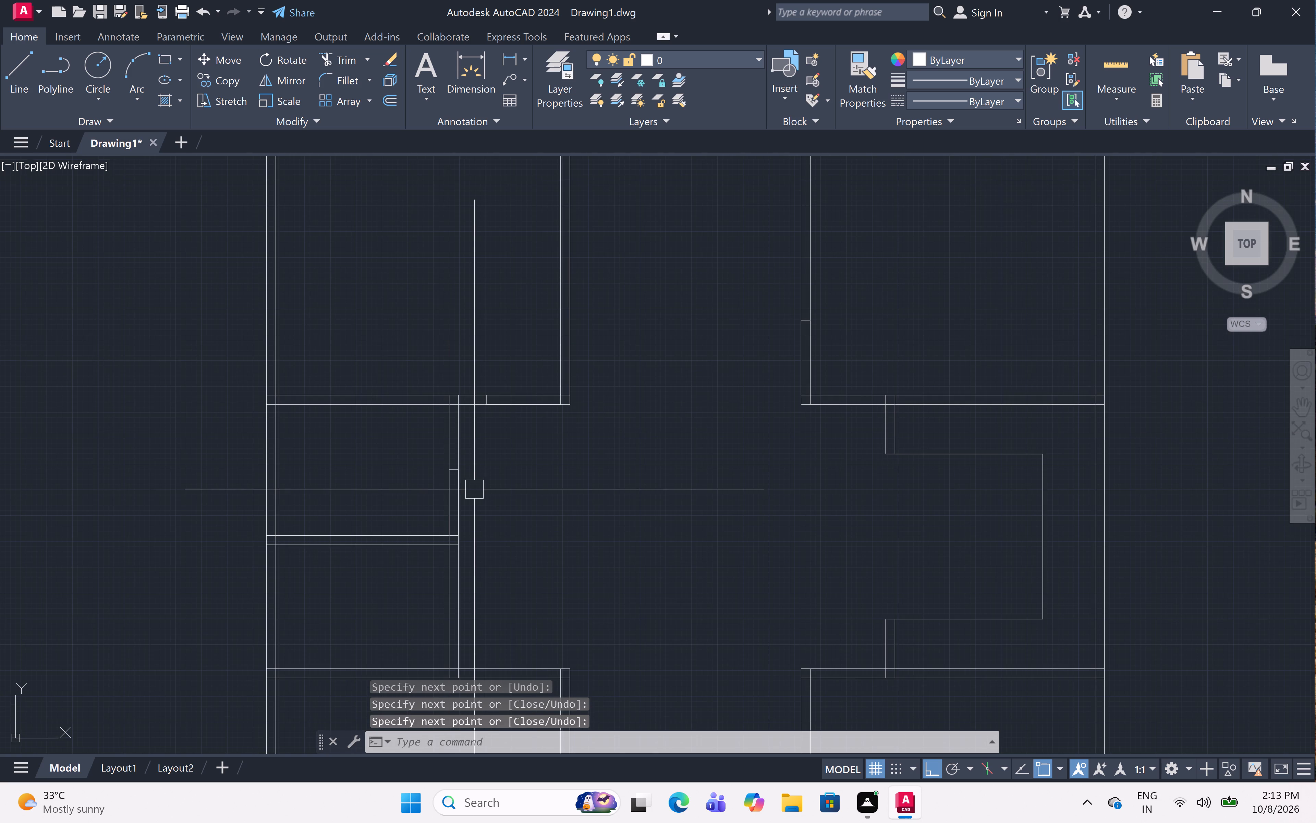
scroll(475, 501, "down", 2)
scroll(456, 579, "up", 3)
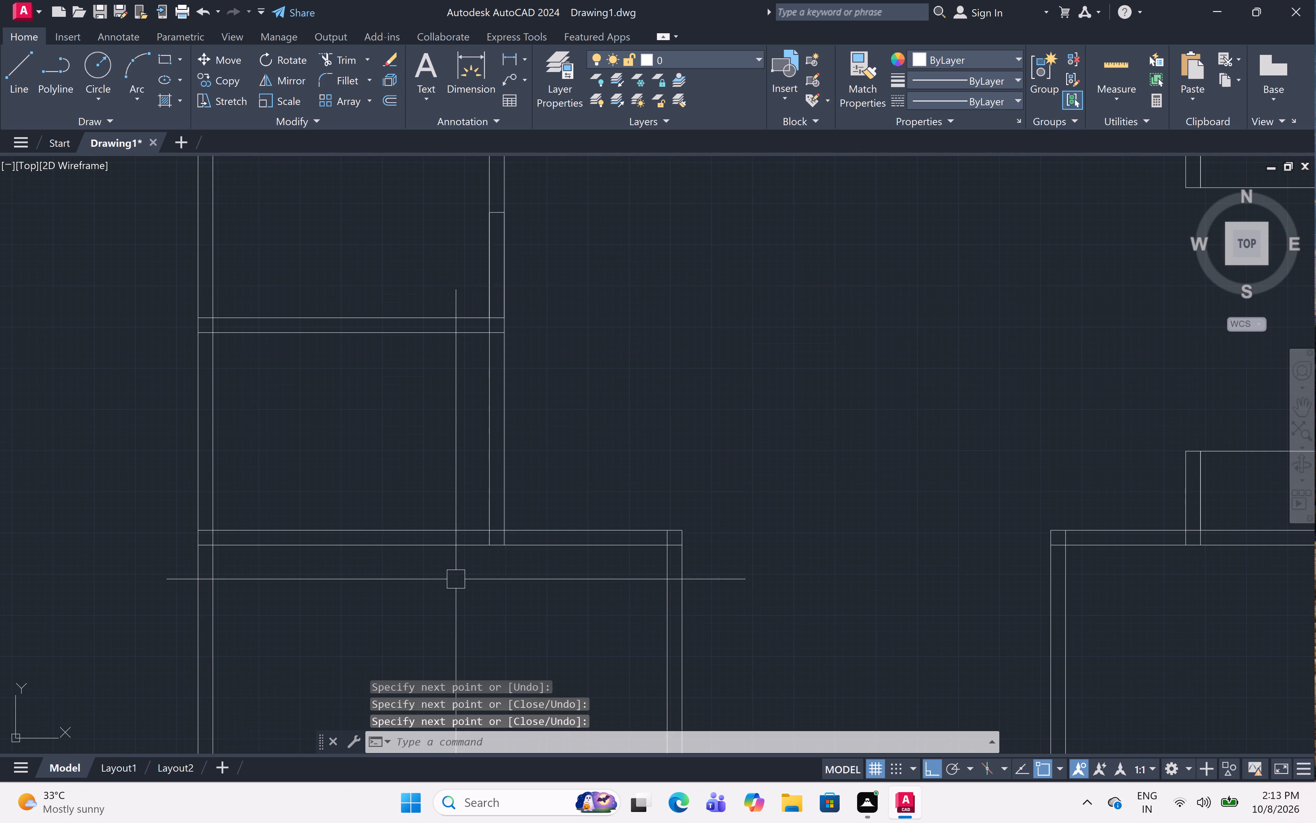
scroll(456, 583, "up", 2)
type("l")
key("space")
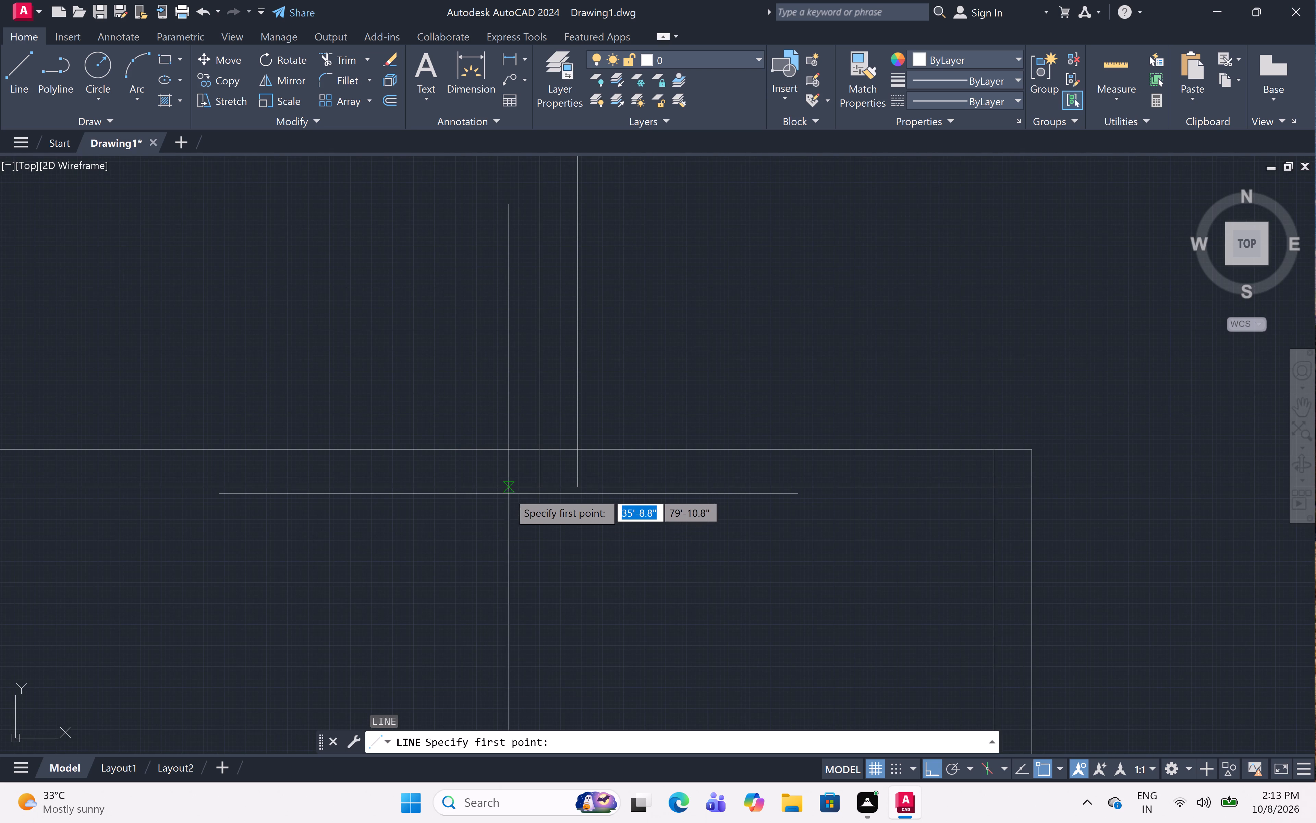
left_click(544, 451)
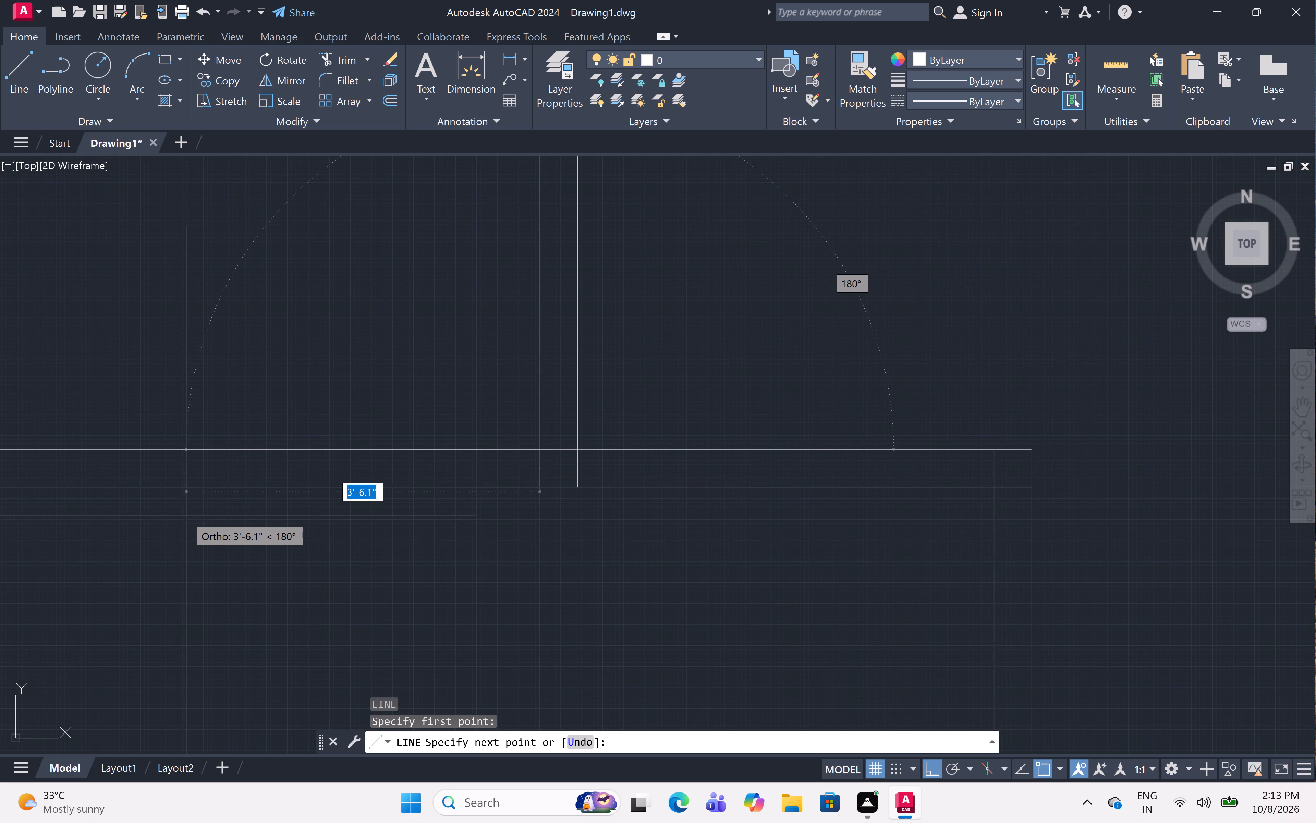
key("2")
key("apostrophe")
key("8")
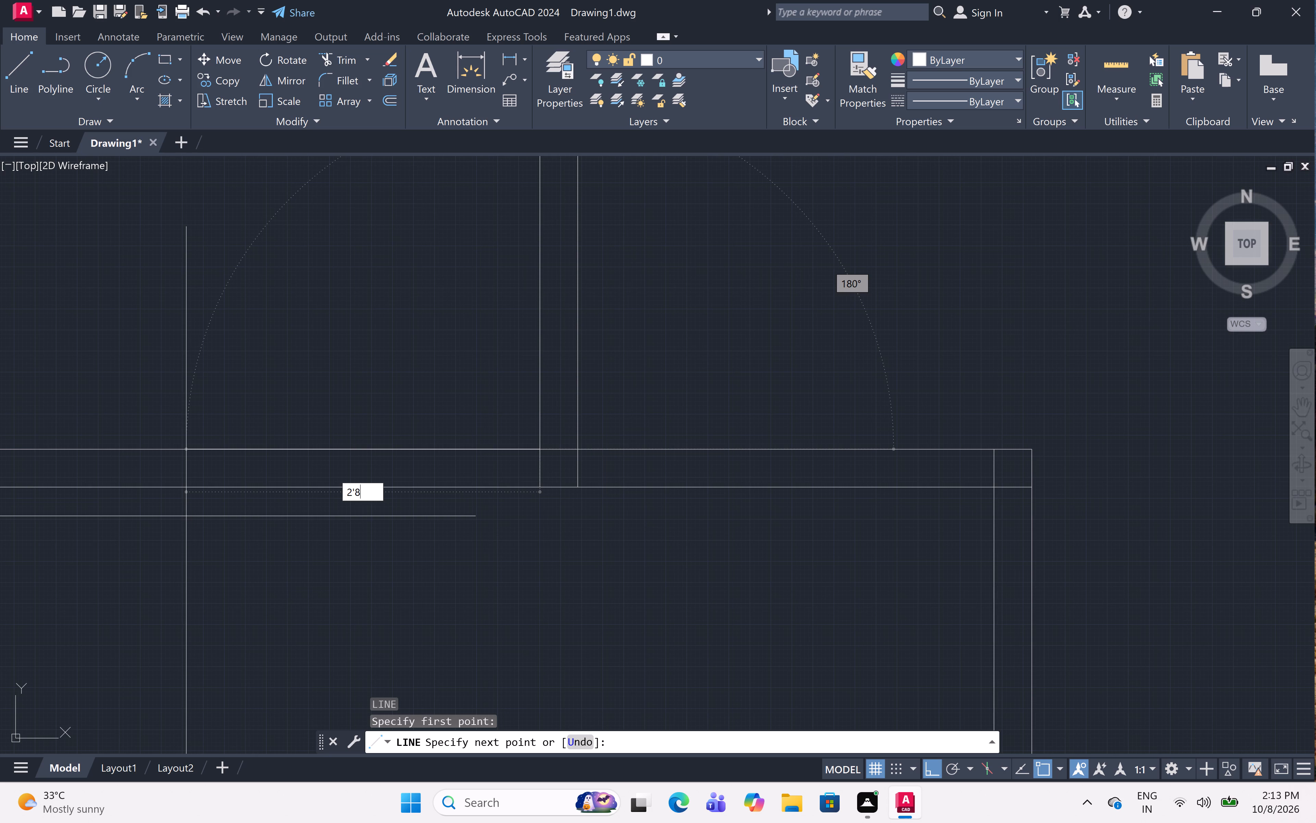
key("shift+quotedbl")
key("space")
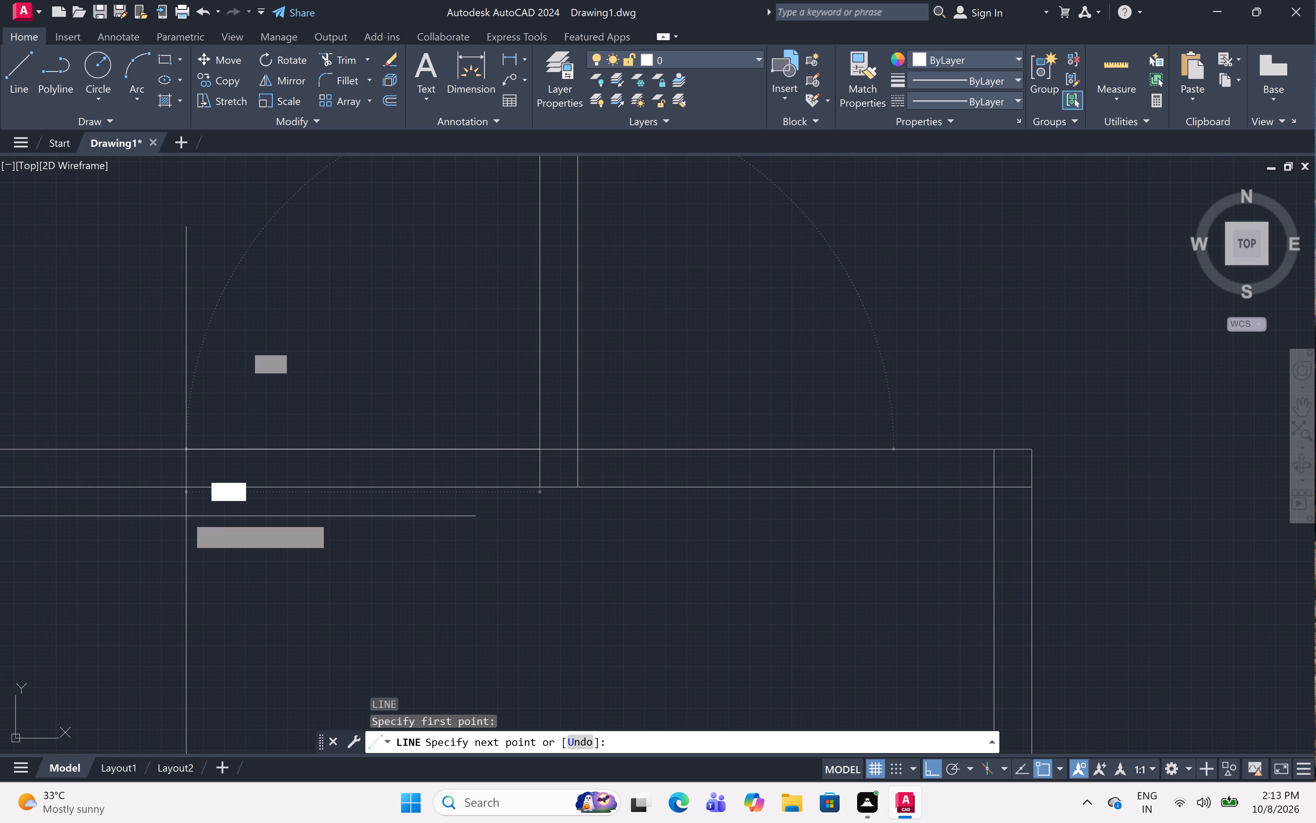
left_click(269, 488)
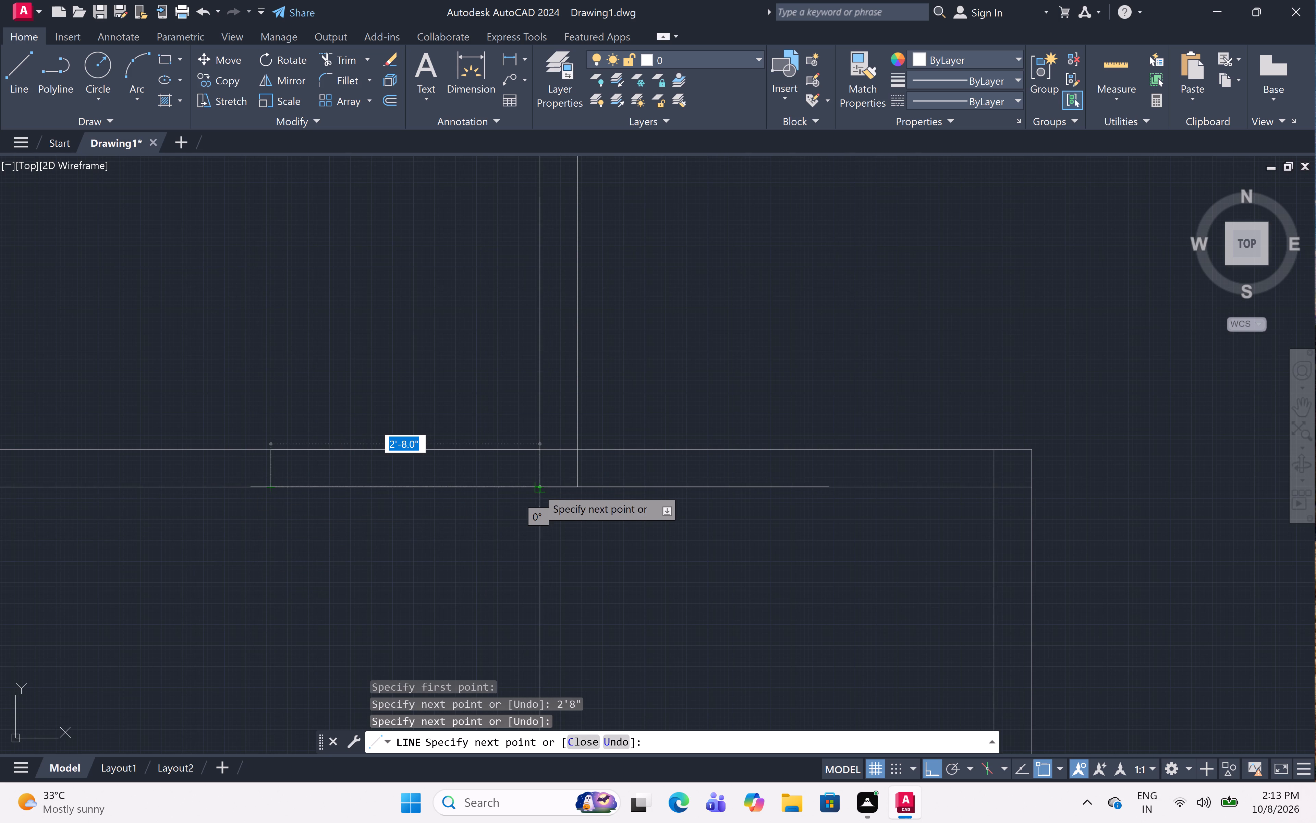
left_click(538, 488)
key("space")
Outline a 3' door opening in the southwest room's north wall, running west from the east wall's inner line and across the wall thickness.
scroll(532, 481, "down", 4)
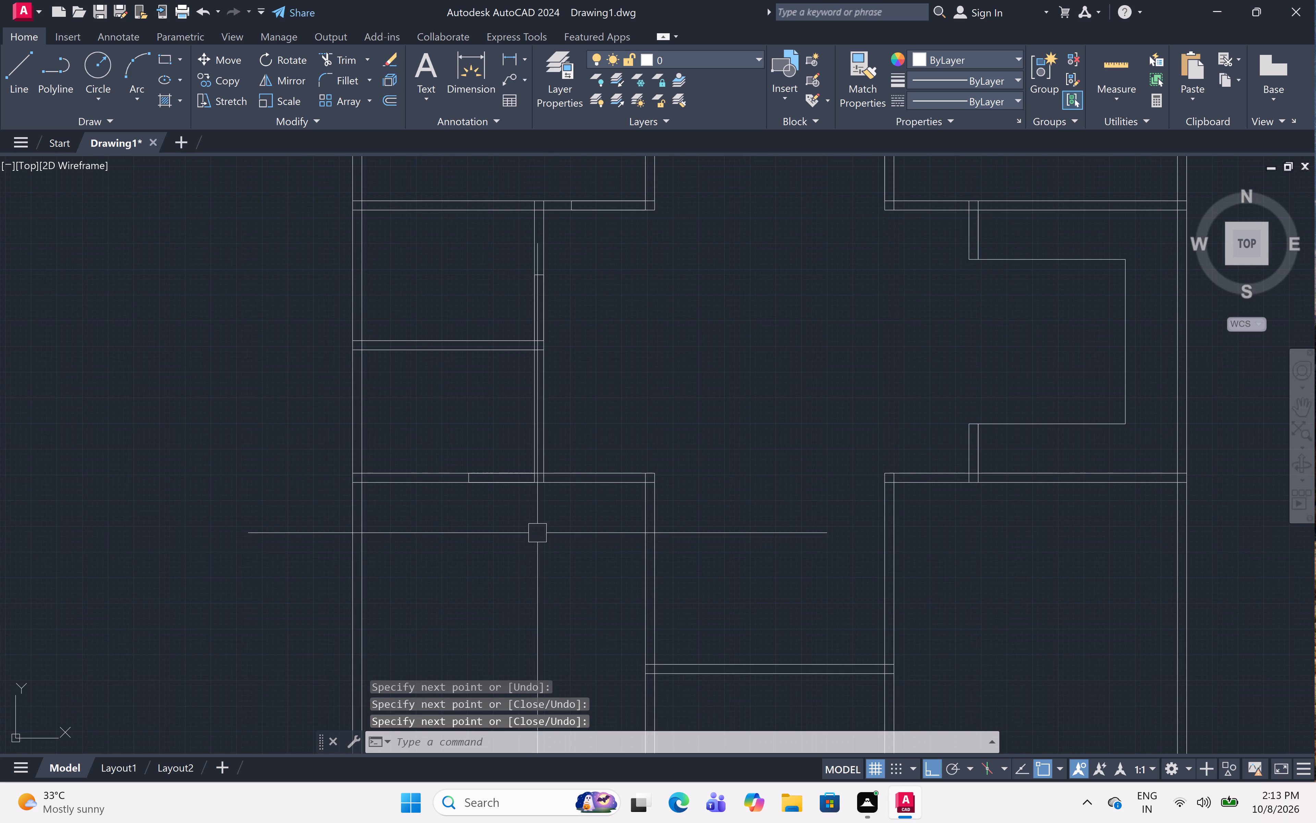
scroll(654, 471, "up", 3)
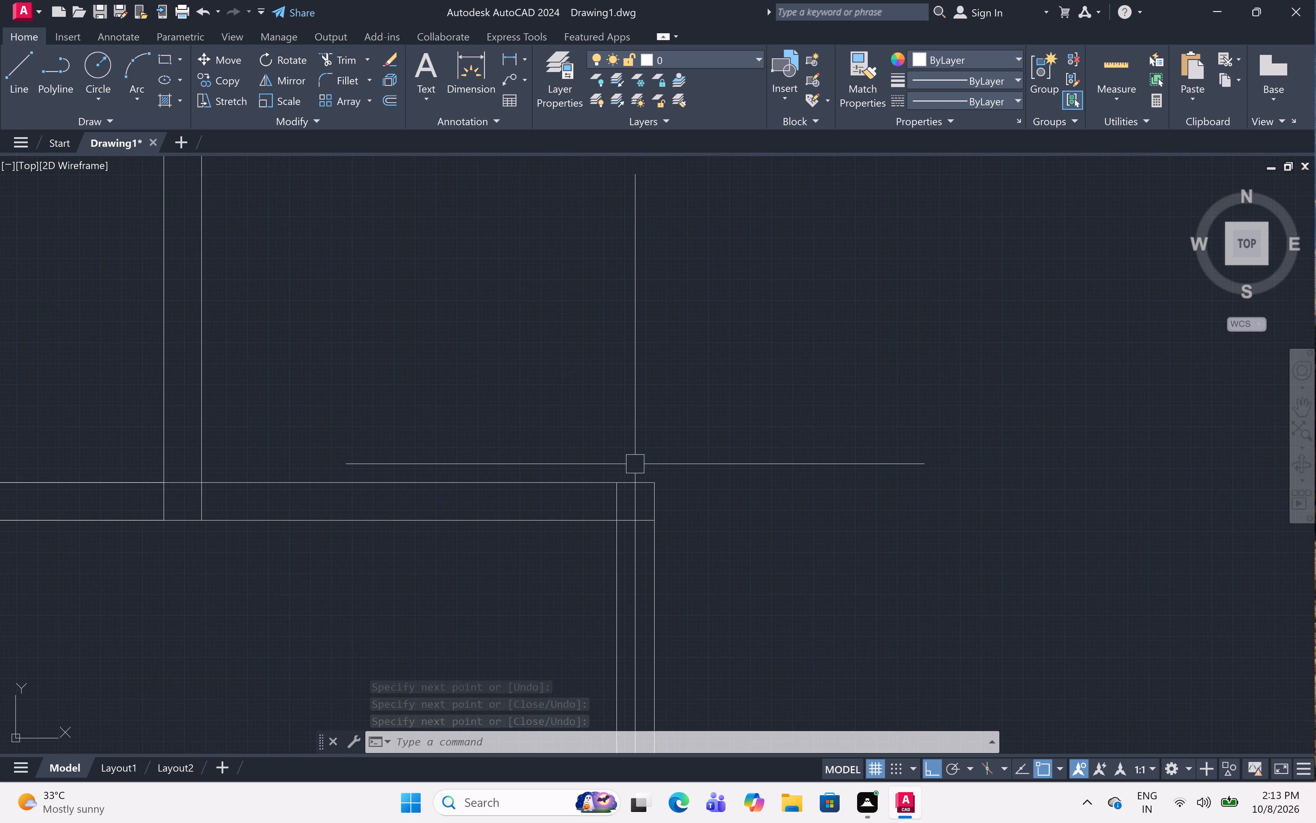
type("l")
key("space")
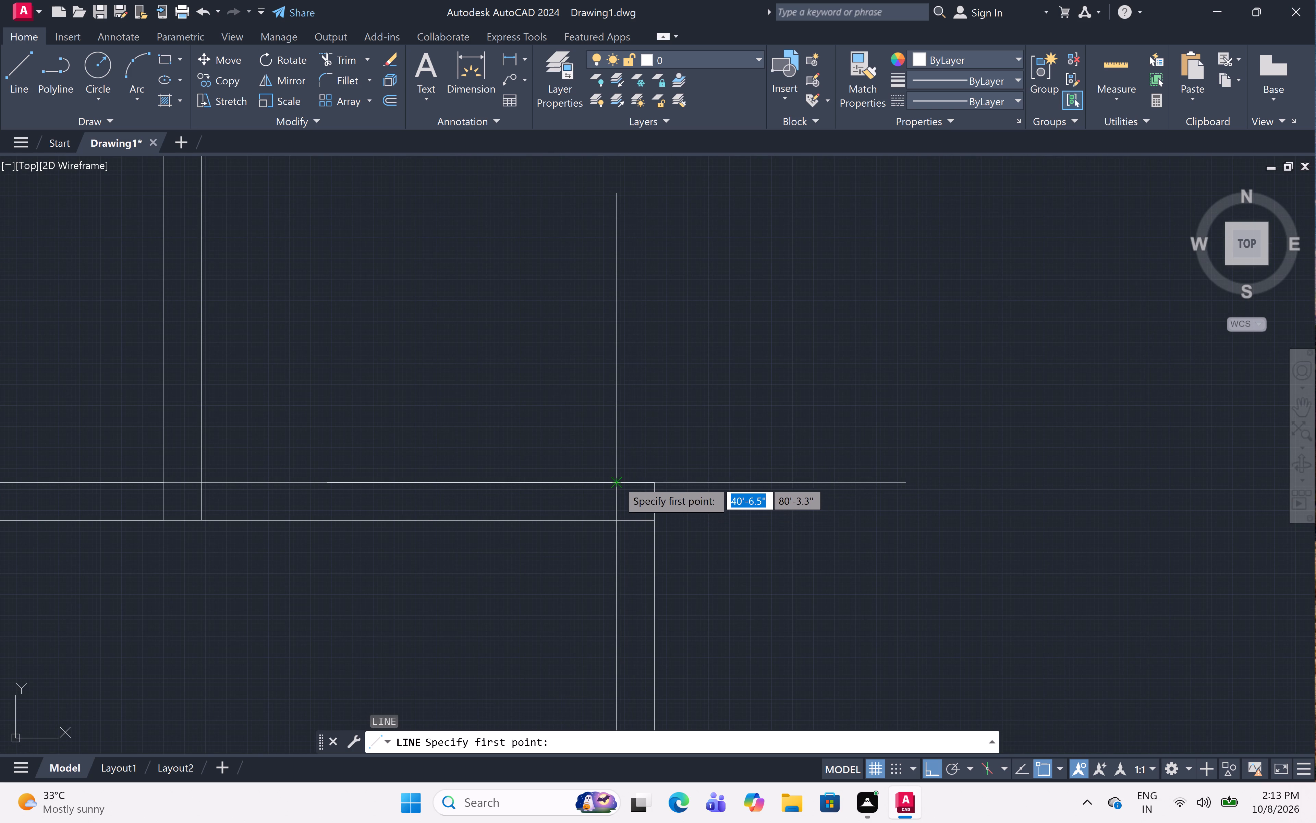
left_click(618, 480)
type("3'")
key("space")
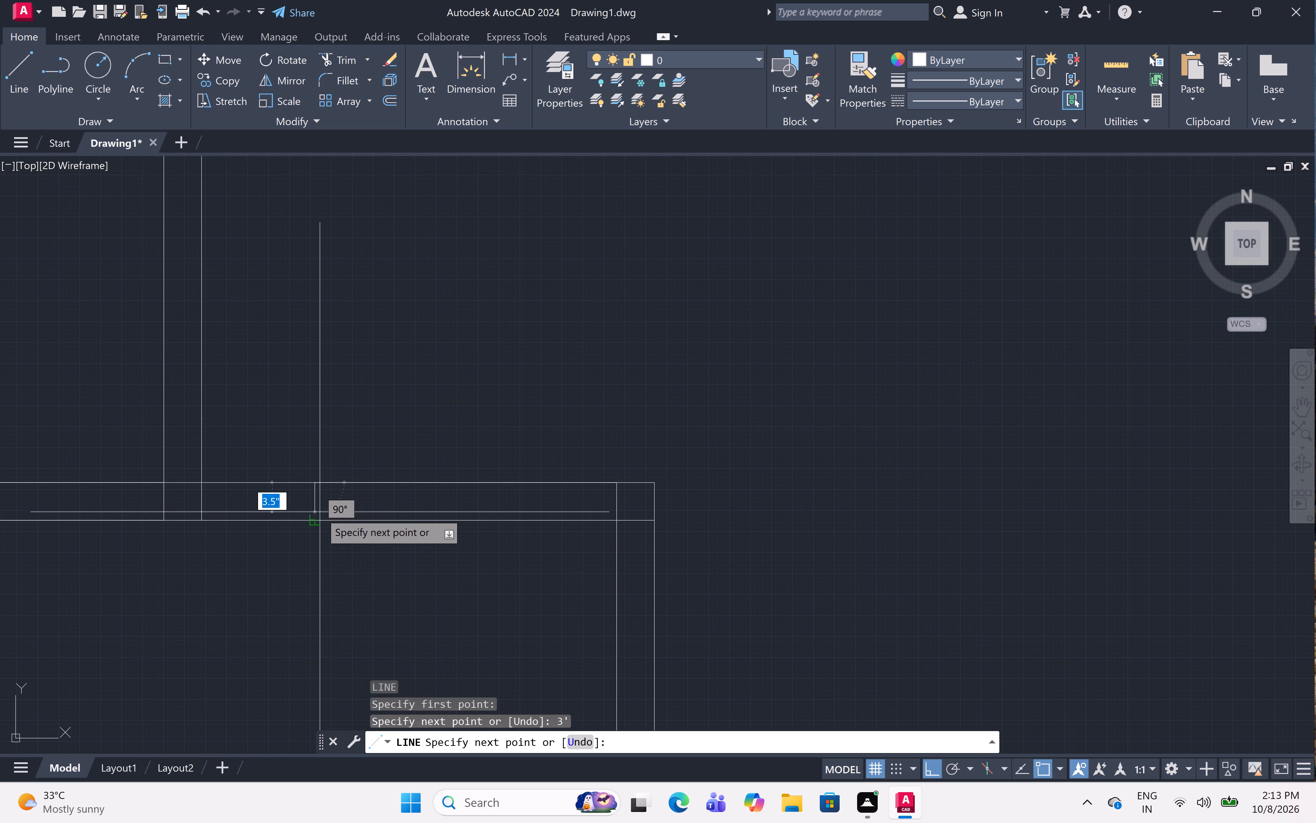
left_click(313, 525)
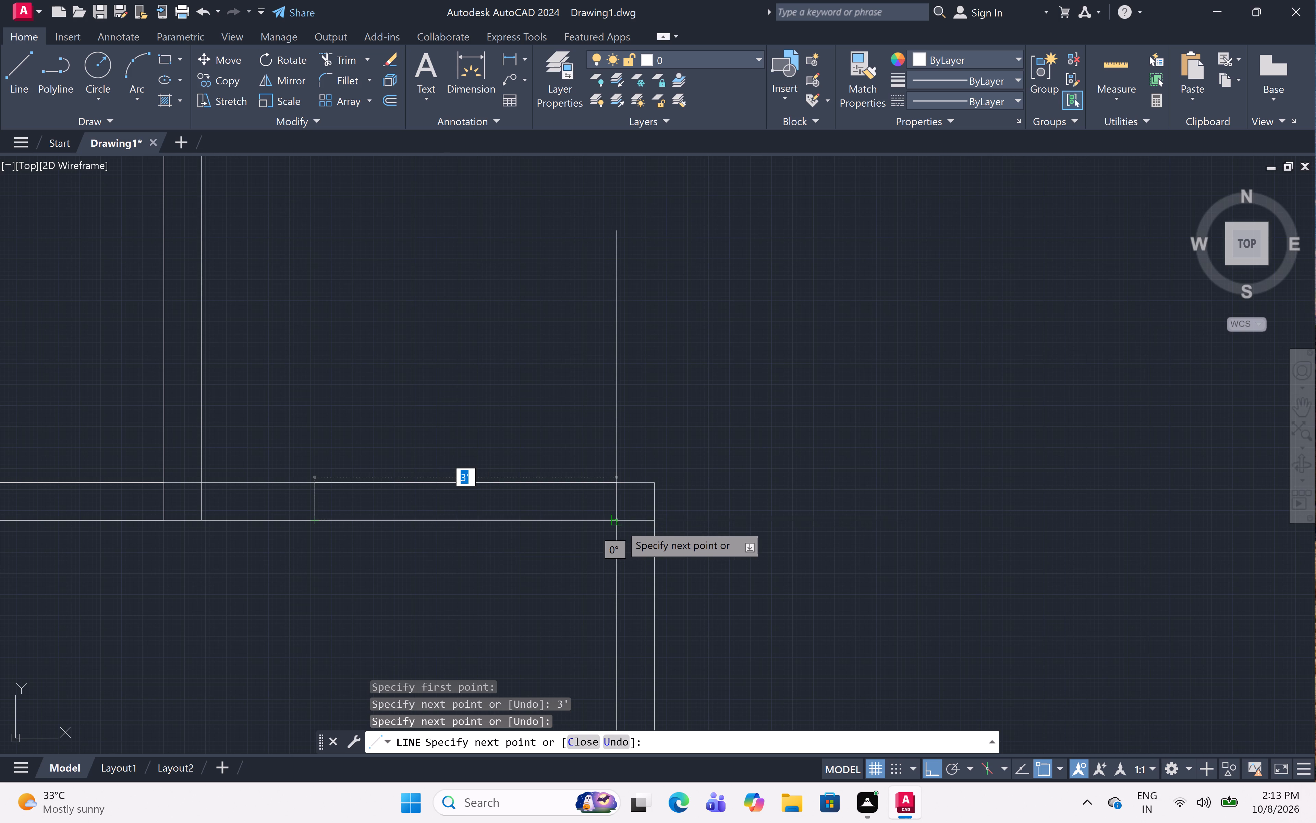
left_click(622, 525)
key("Escape")
scroll(632, 444, "down", 2)
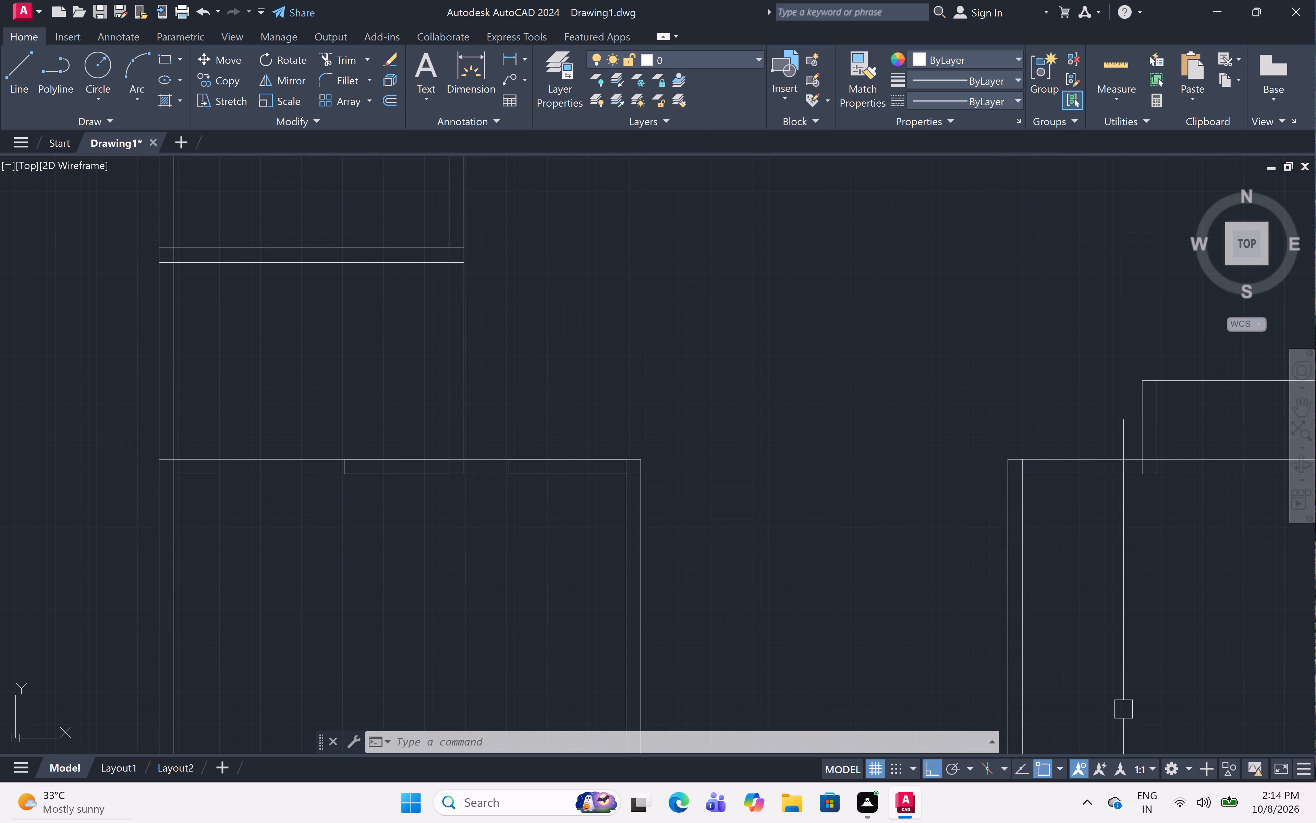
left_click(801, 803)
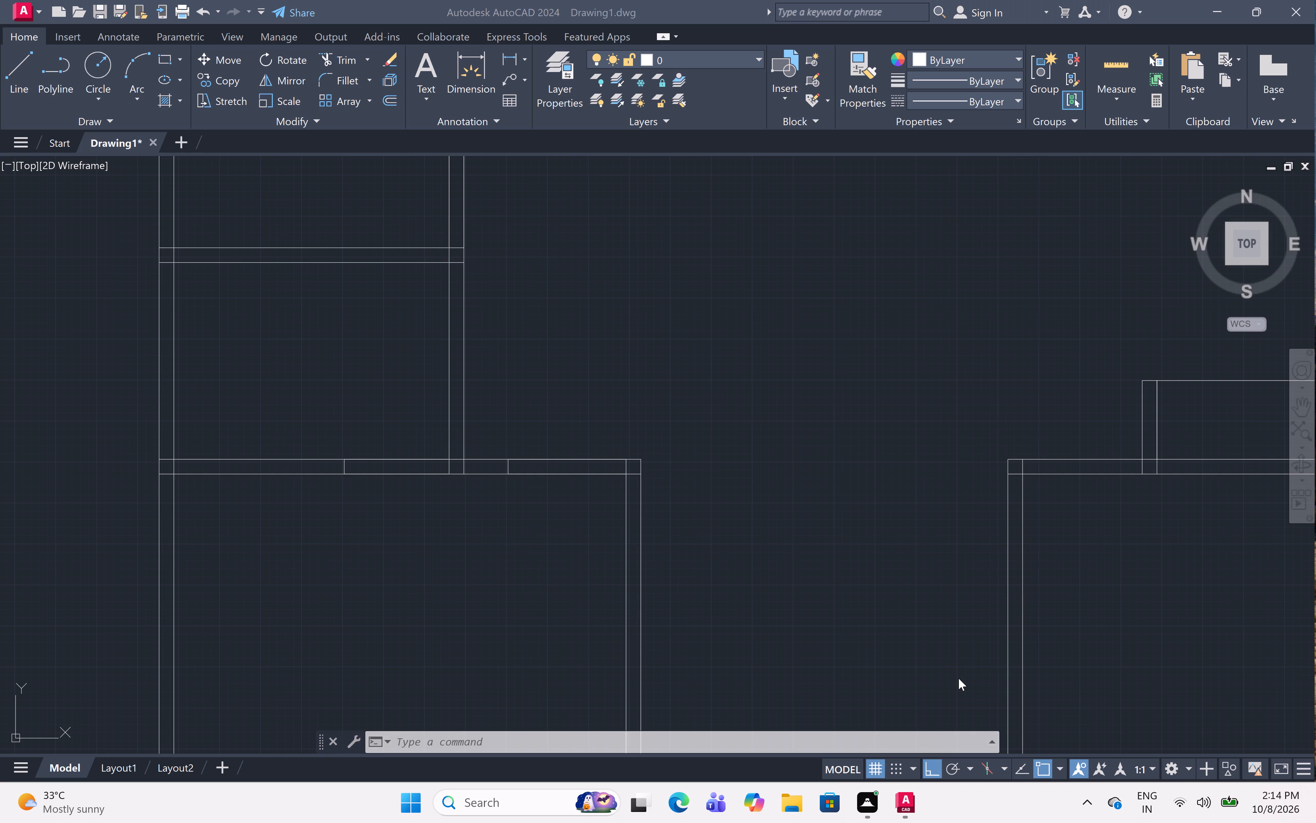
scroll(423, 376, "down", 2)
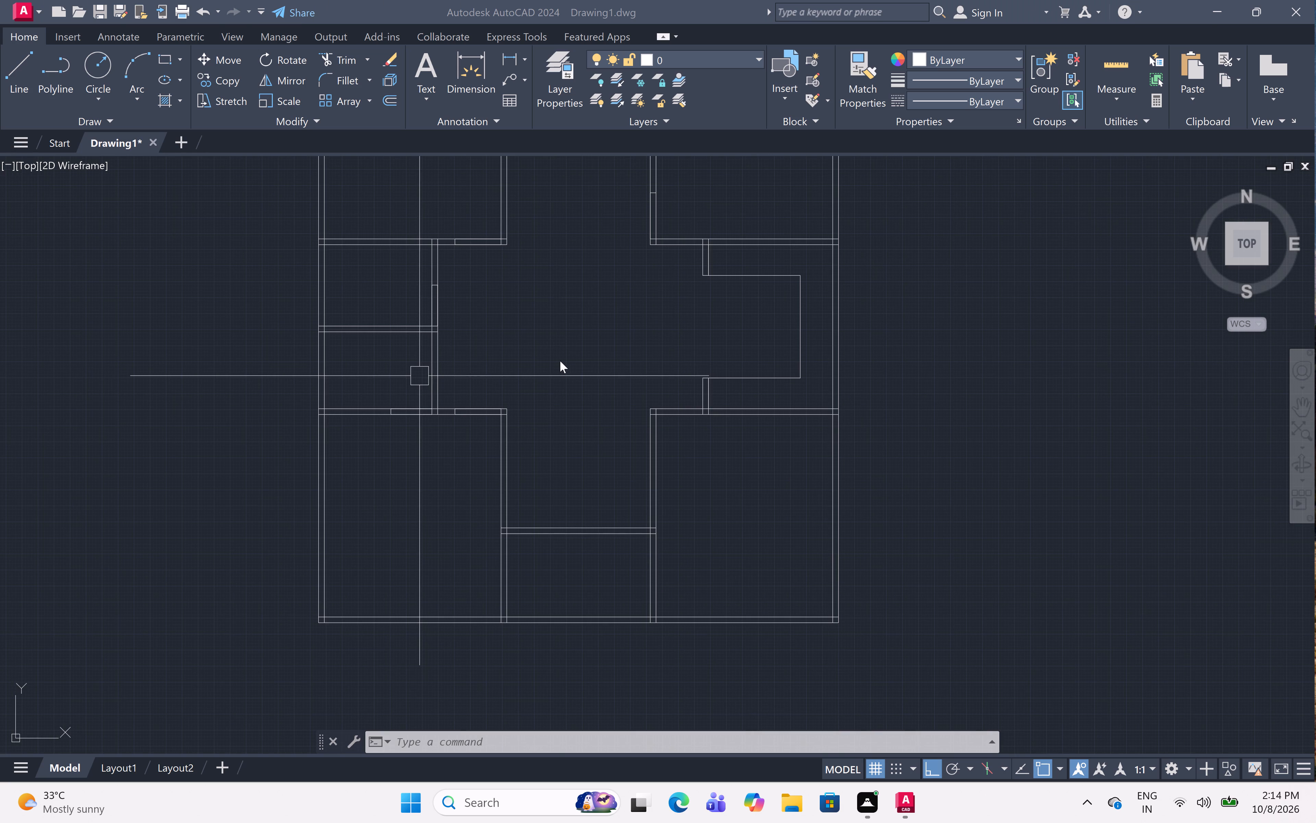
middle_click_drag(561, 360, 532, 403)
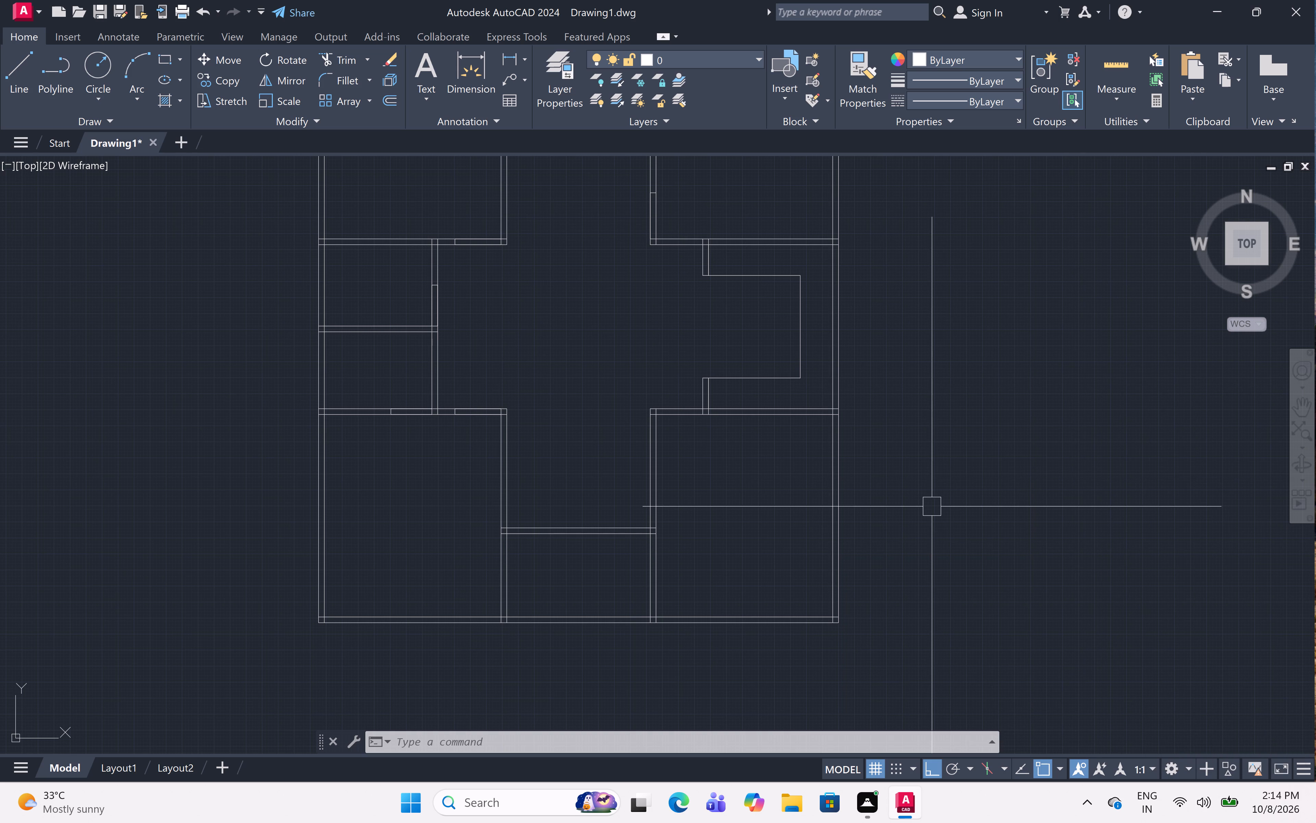
Mark a 3' door opening in the horizontal wall between the two southern rooms, drawn west from its east end and across the wall thickness.
scroll(901, 481, "down", 1)
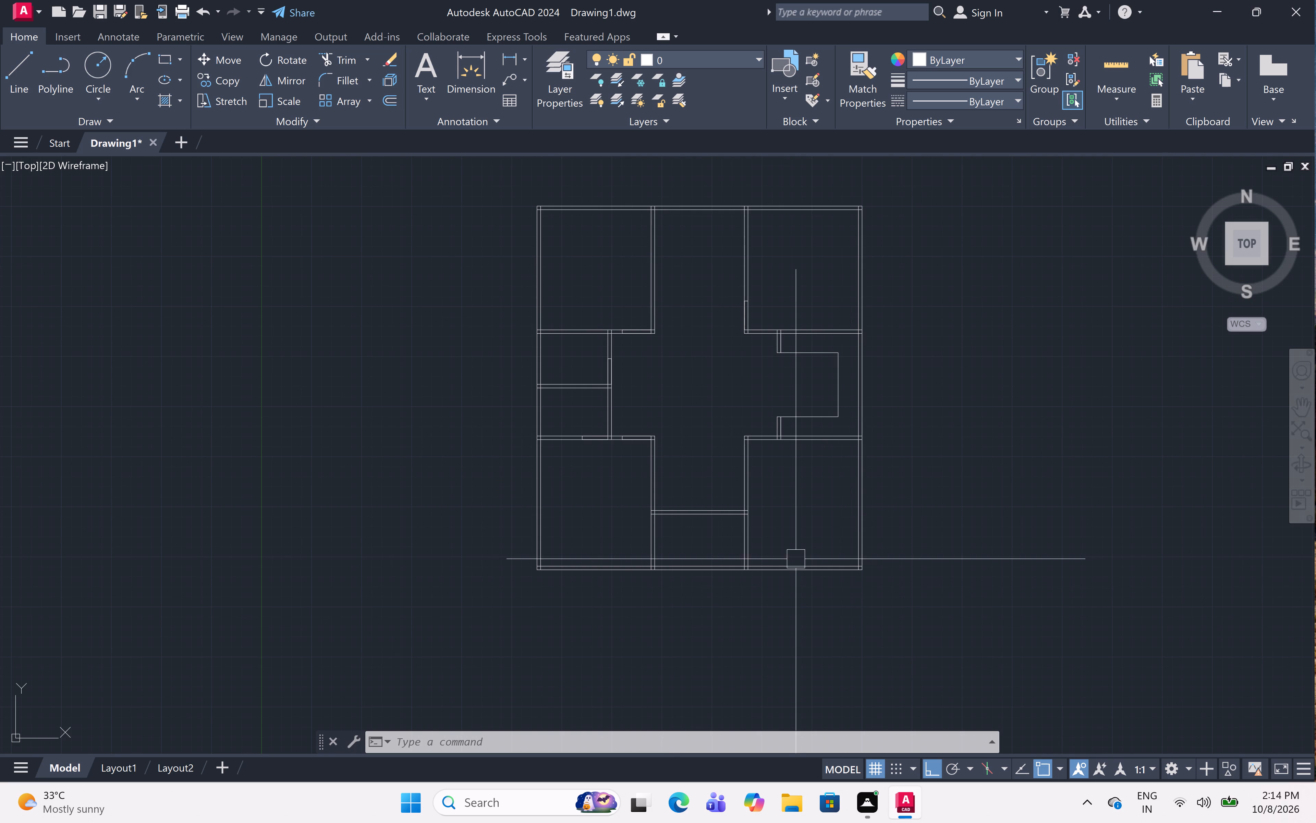
scroll(739, 591, "up", 3)
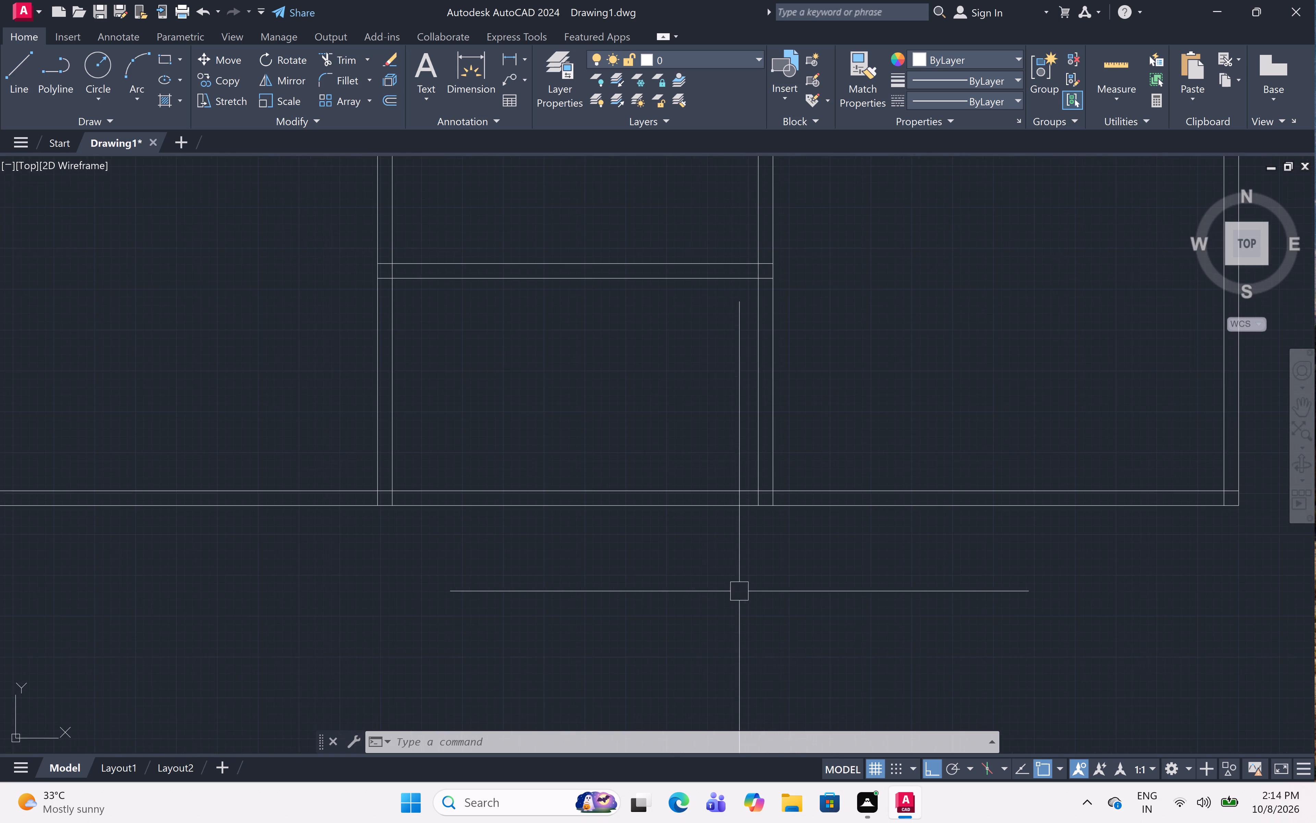
middle_click_drag(667, 289, 667, 377)
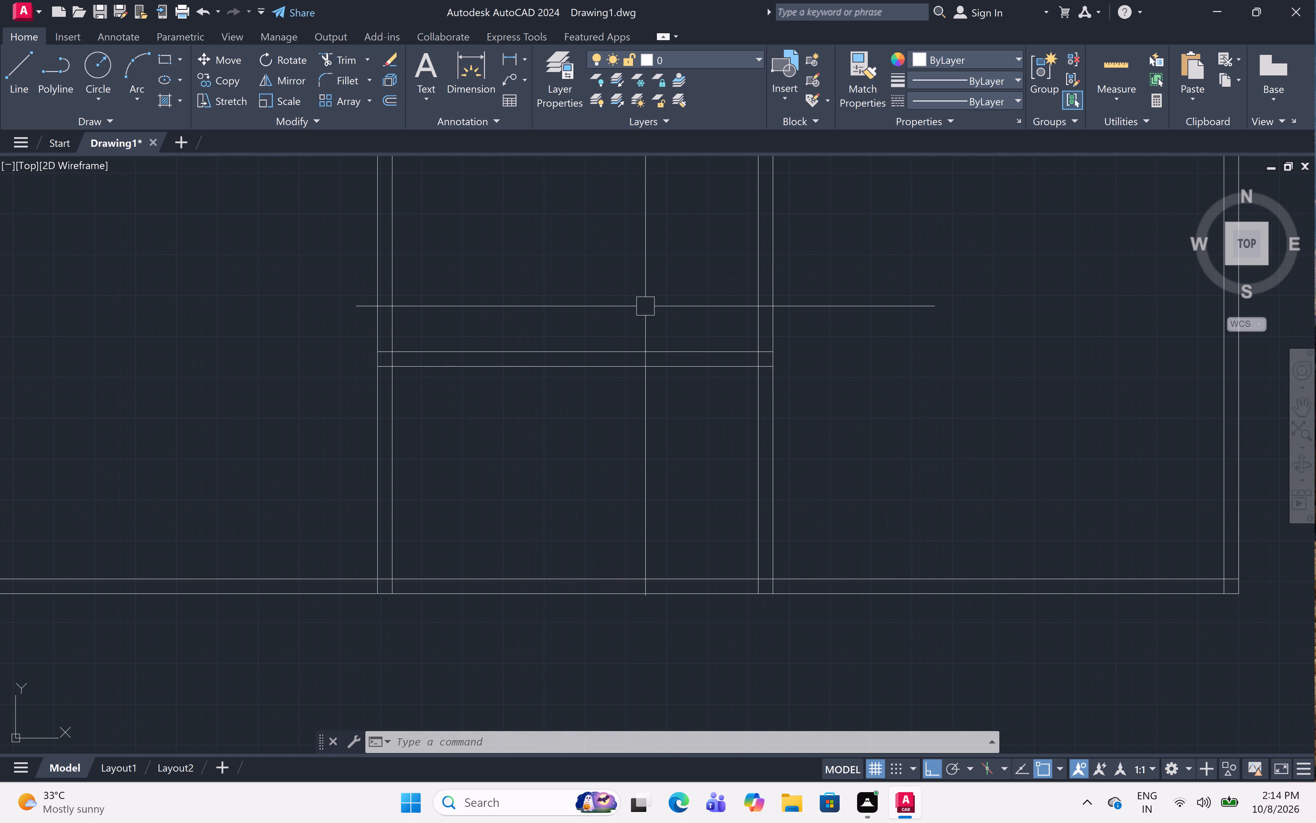
type("l")
key("space")
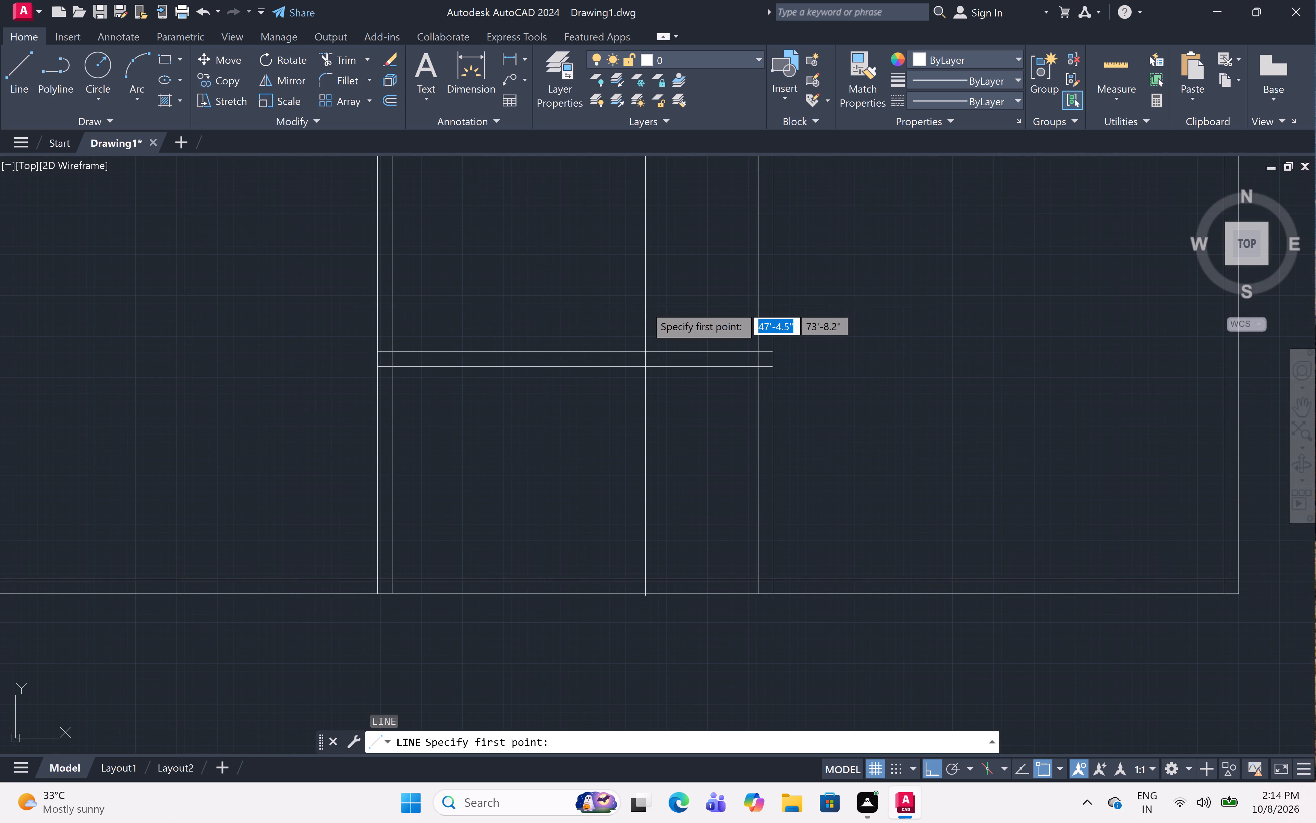
left_click(755, 368)
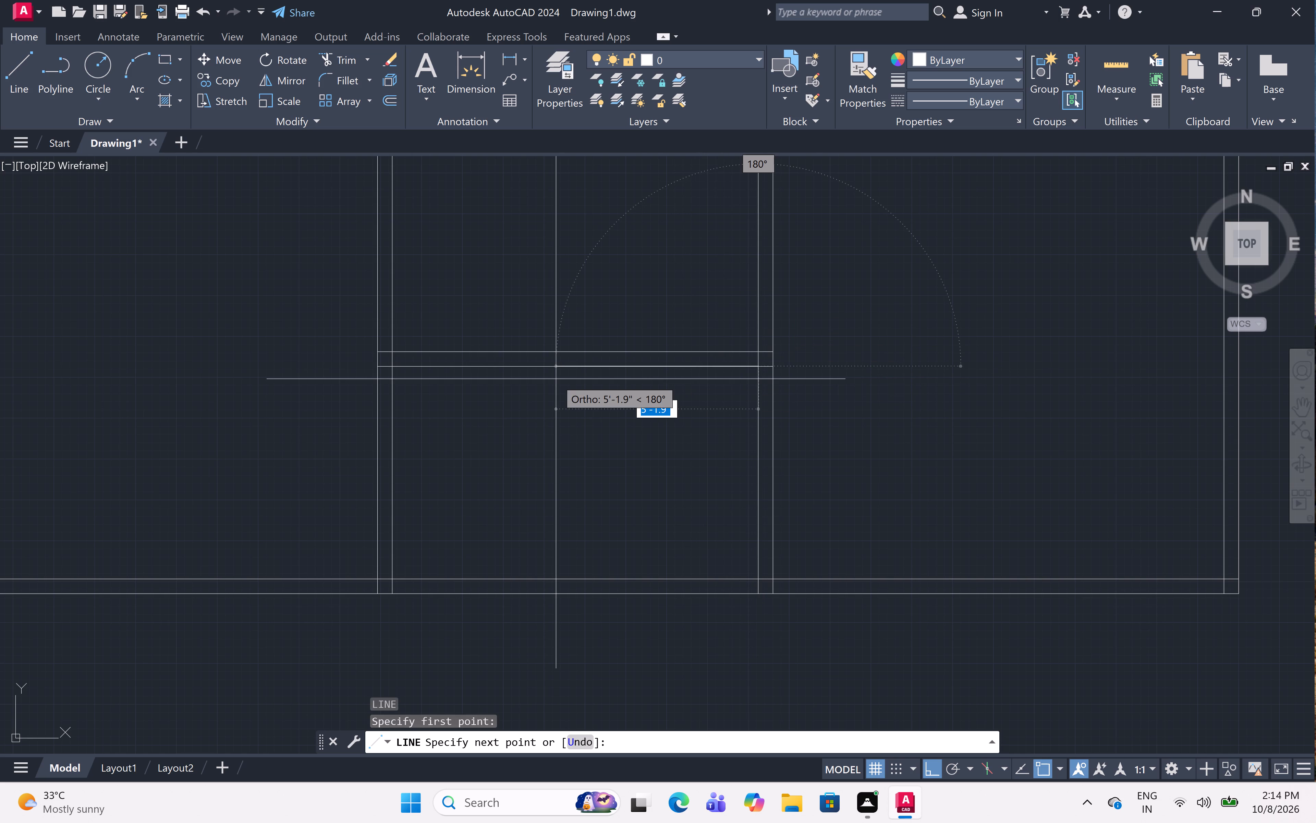
key("3")
type("'")
key("space")
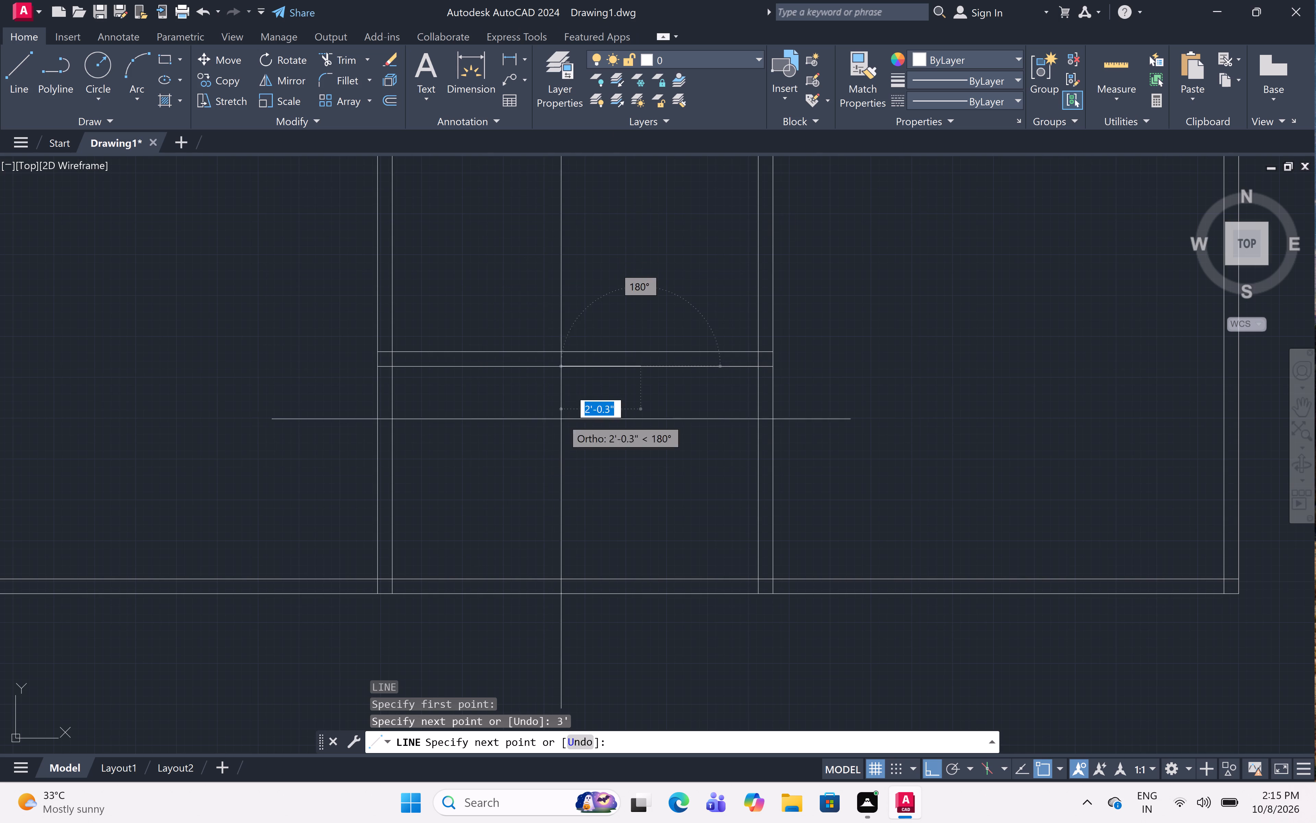
left_click(644, 347)
key("Escape")
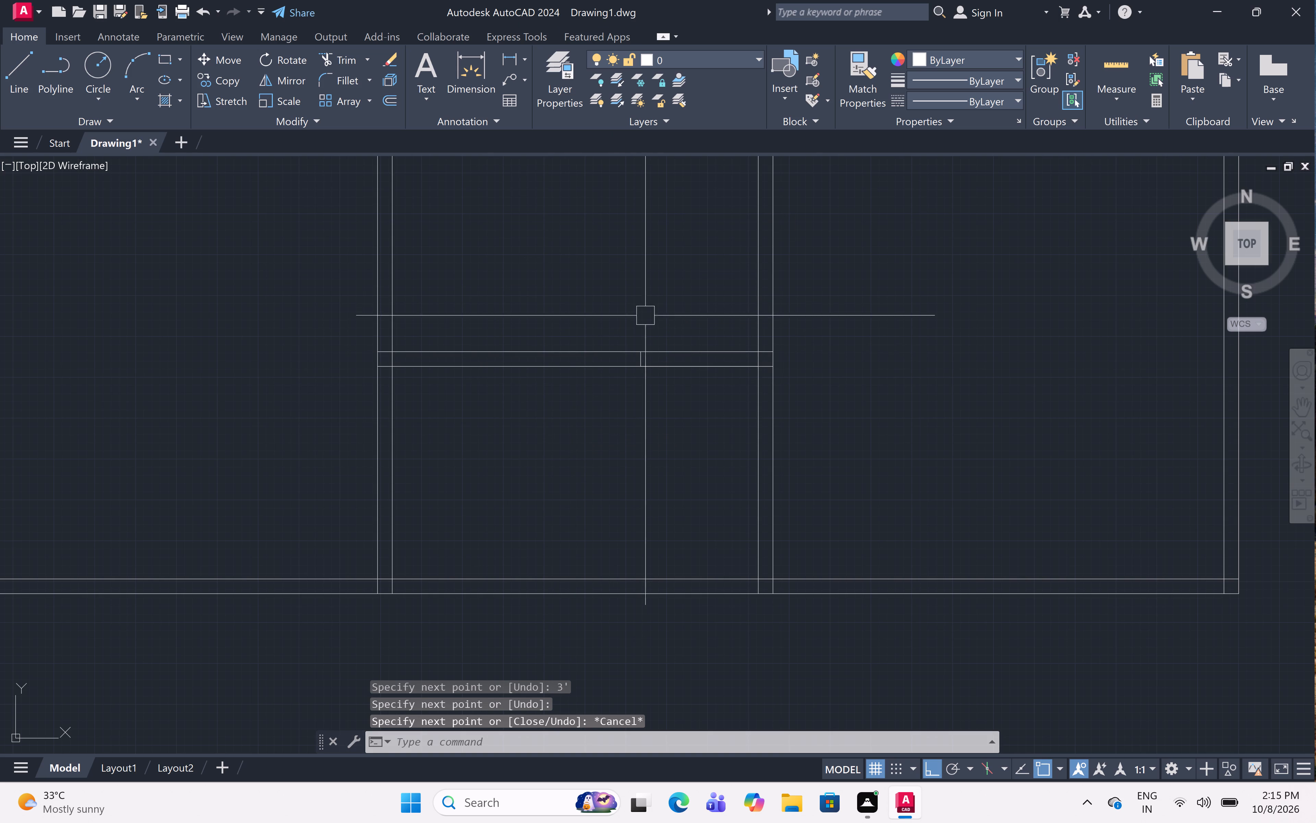
Trim the inner line of the south exterior wall between the southwest and southeast rooms.
scroll(611, 383, "down", 1)
scroll(562, 553, "up", 1)
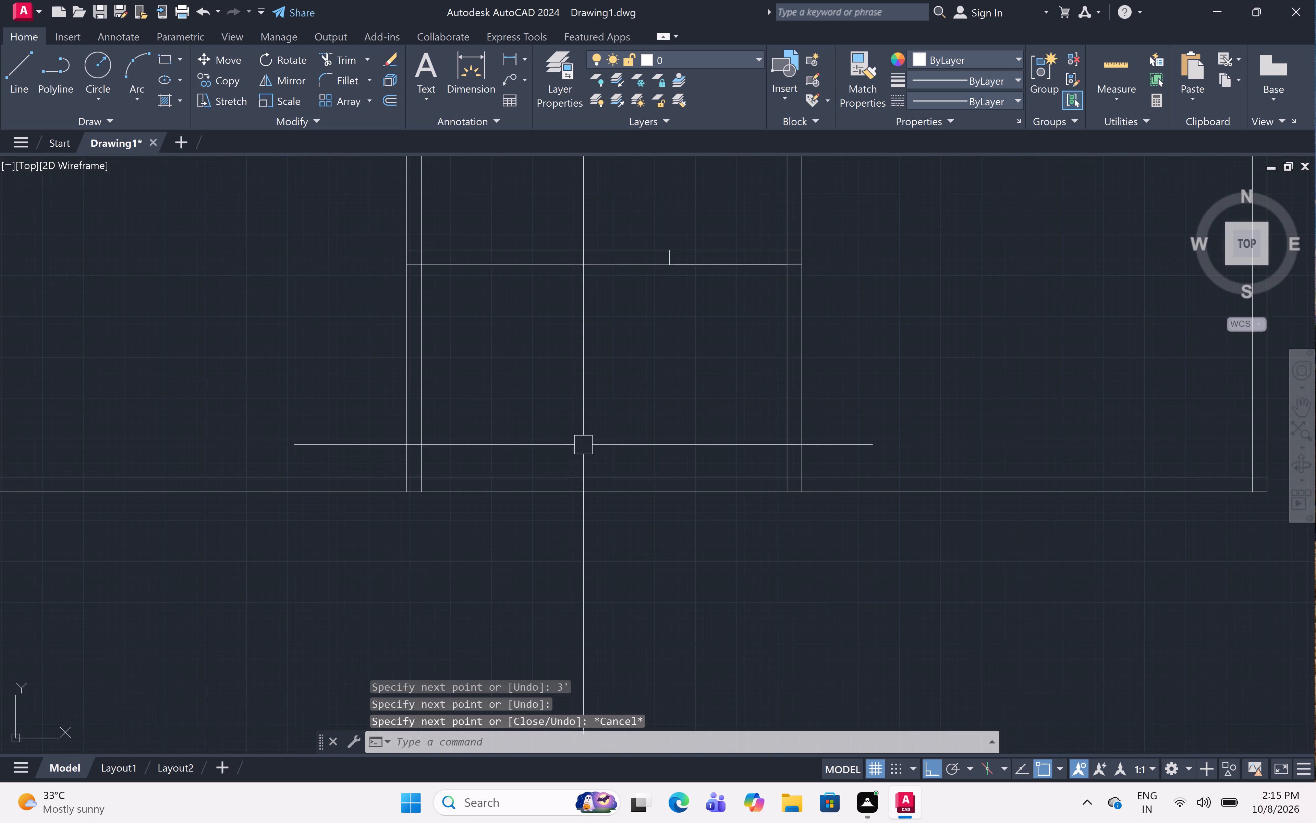
type("tr")
key("space")
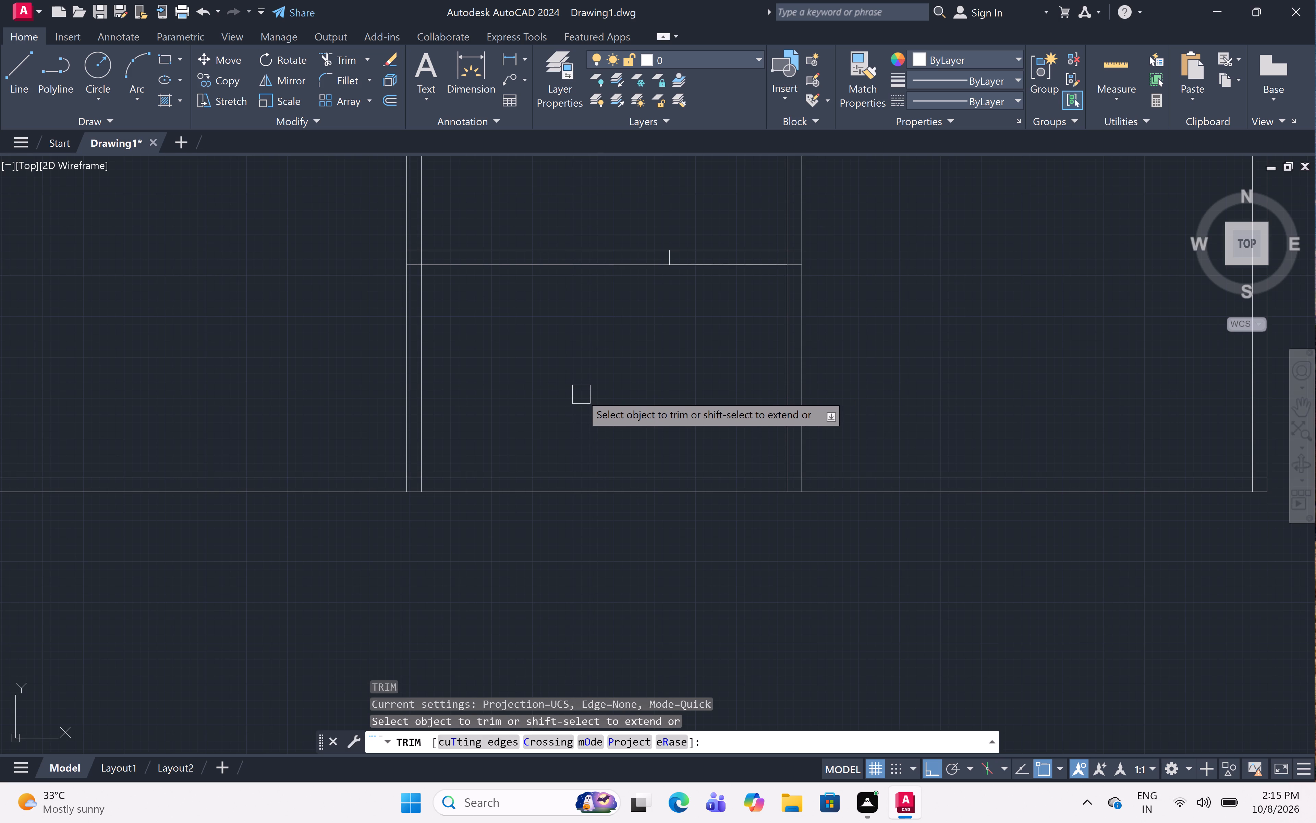
left_click(620, 479)
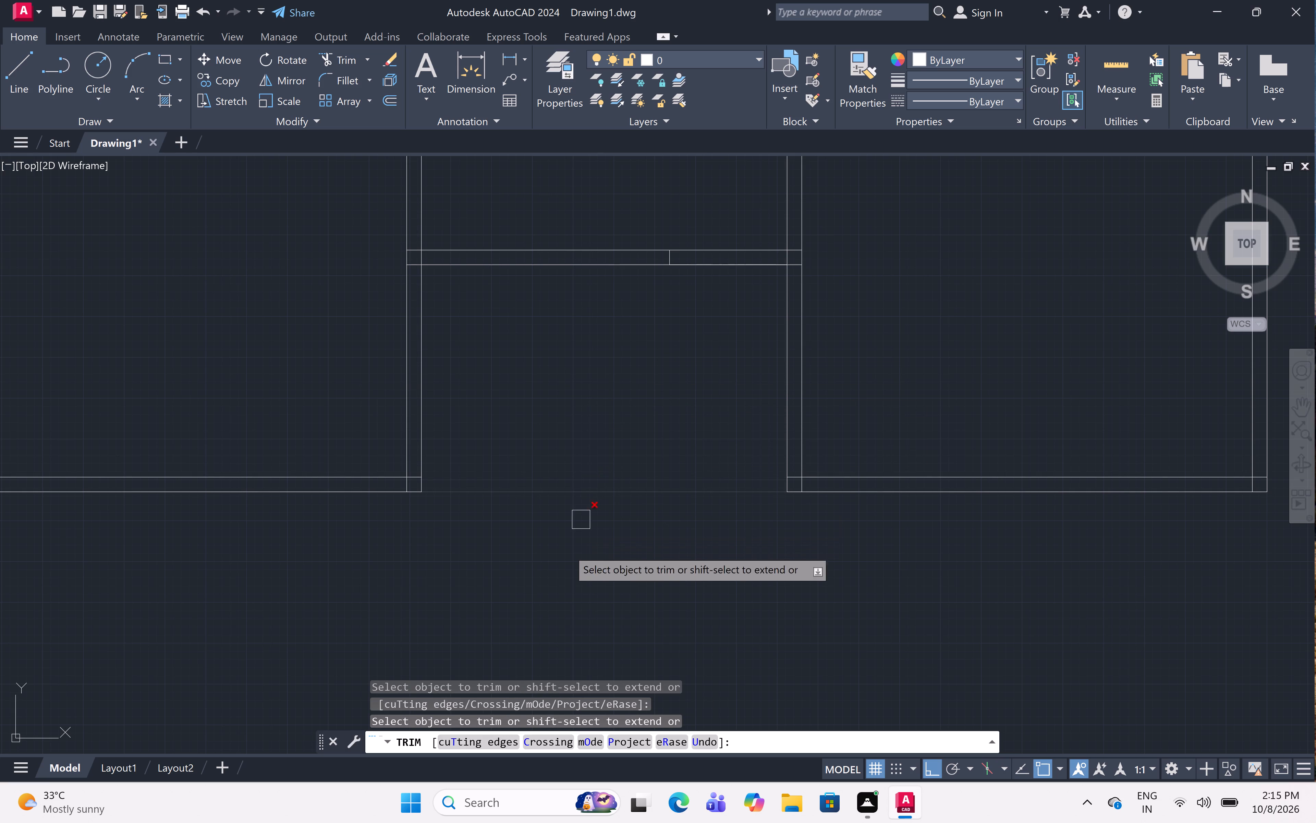
key("Escape")
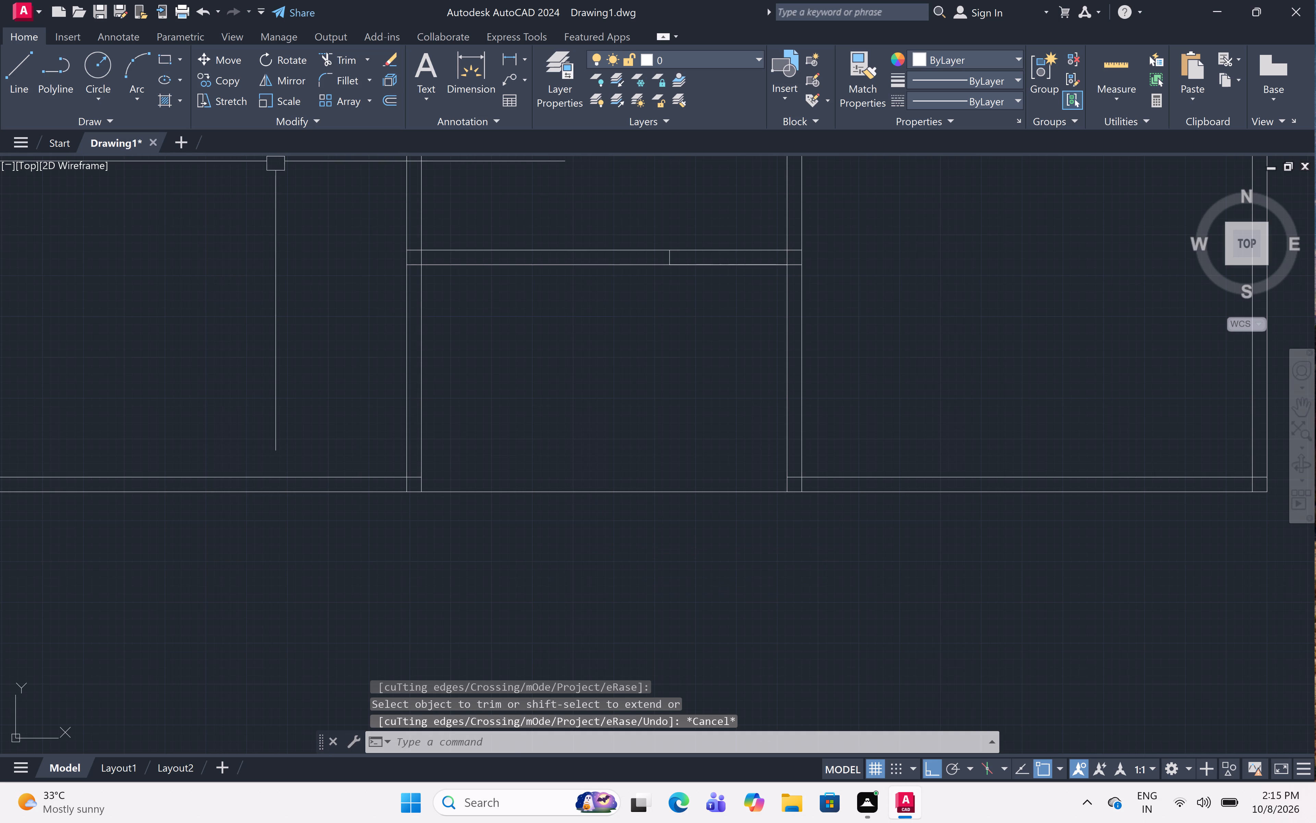
Outline a 3' door opening in the southeast room's west wall, running south from the north wall's inner line and across the wall thickness.
scroll(558, 400, "down", 2)
middle_click_drag(557, 400, 535, 525)
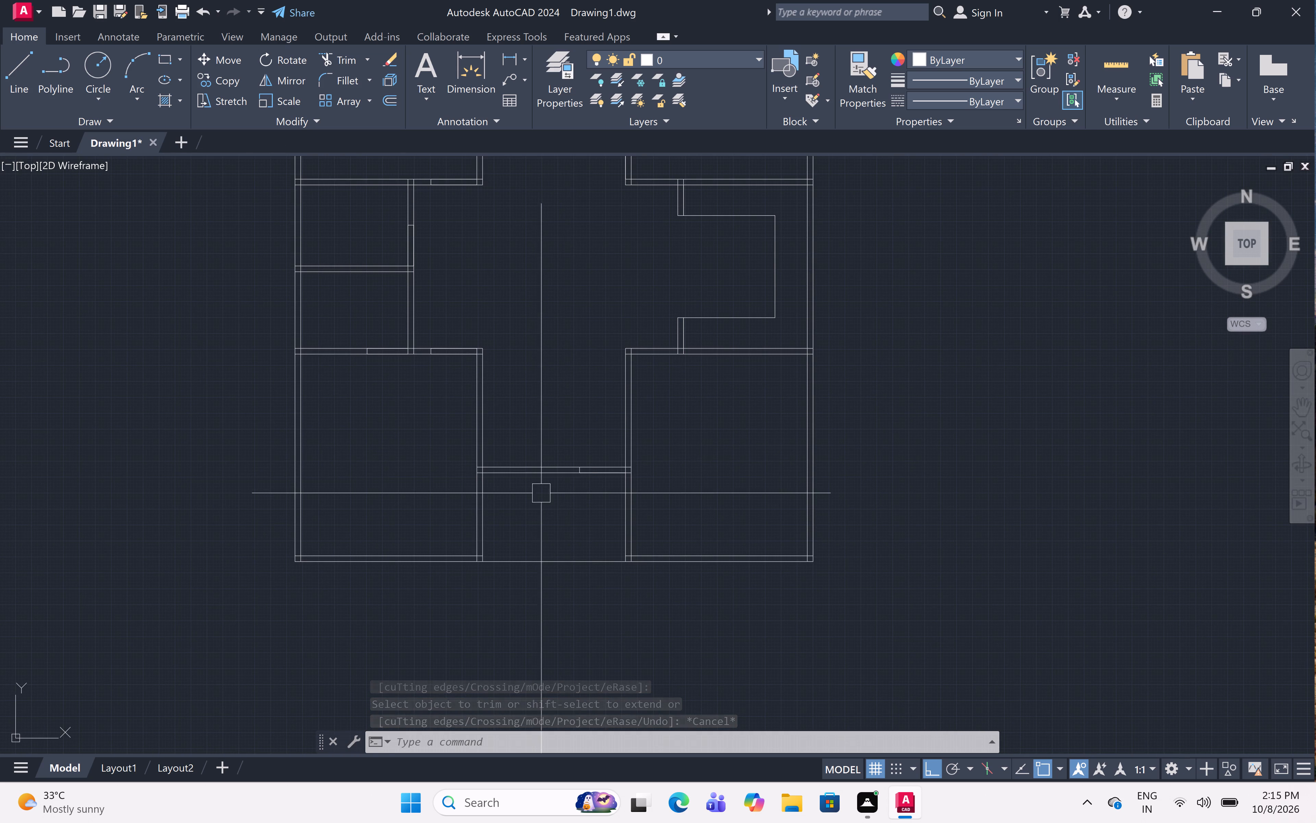
scroll(634, 409, "up", 2)
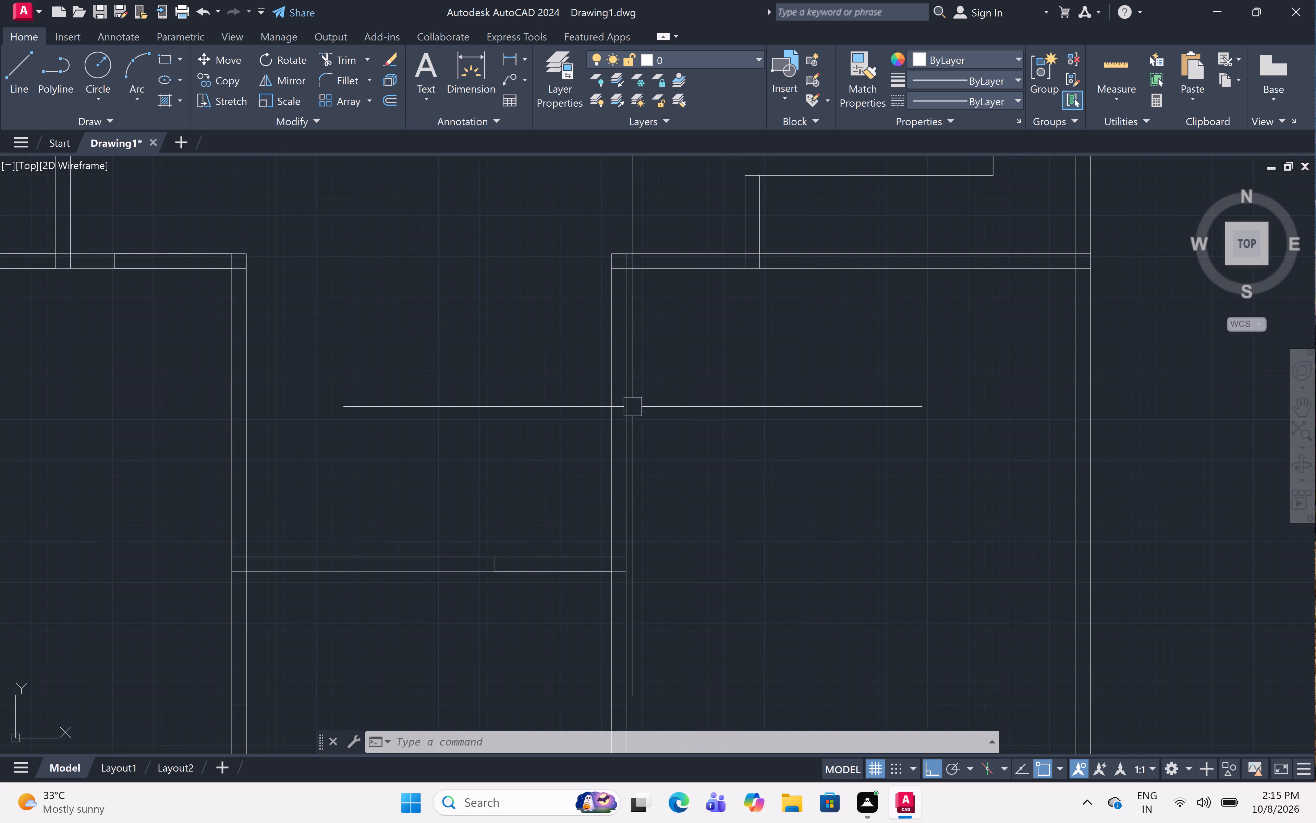
type("l")
key("space")
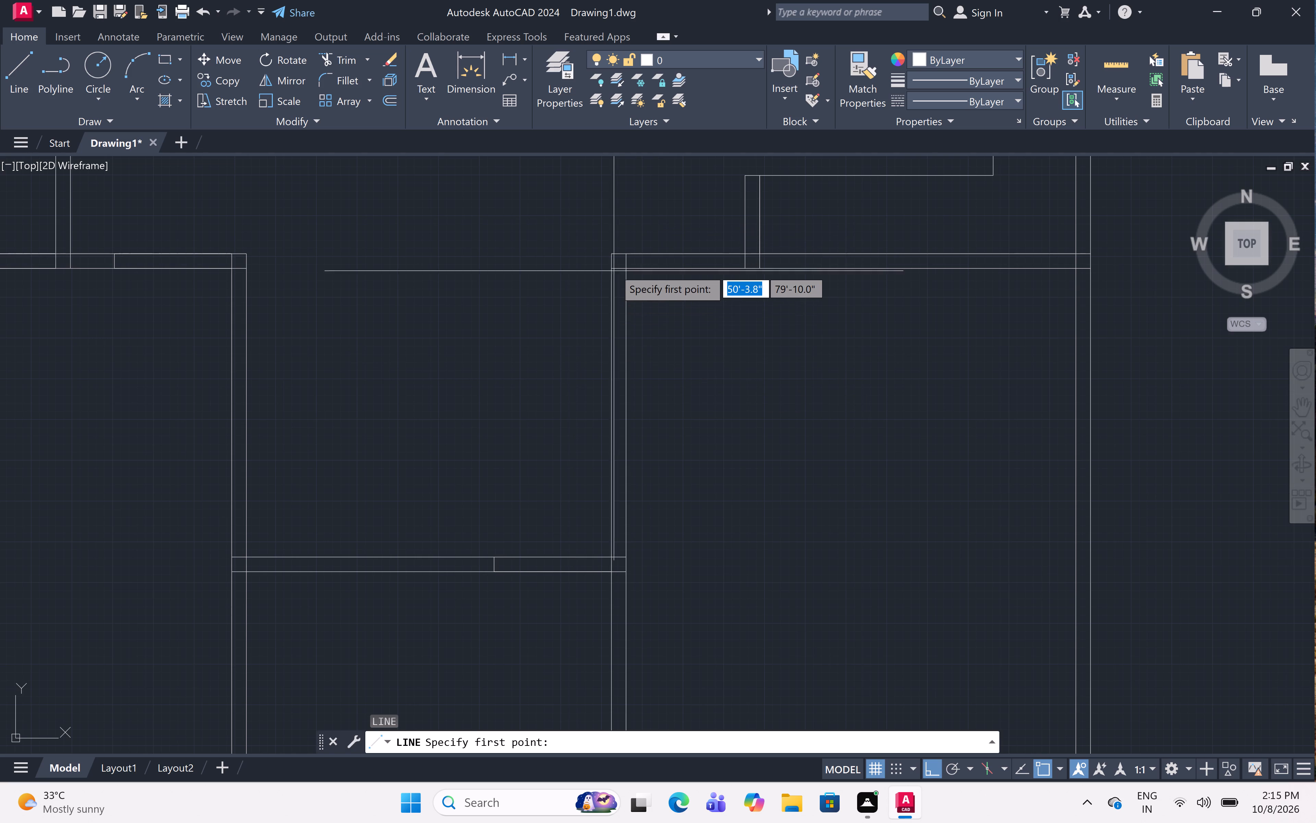
scroll(614, 269, "up", 3)
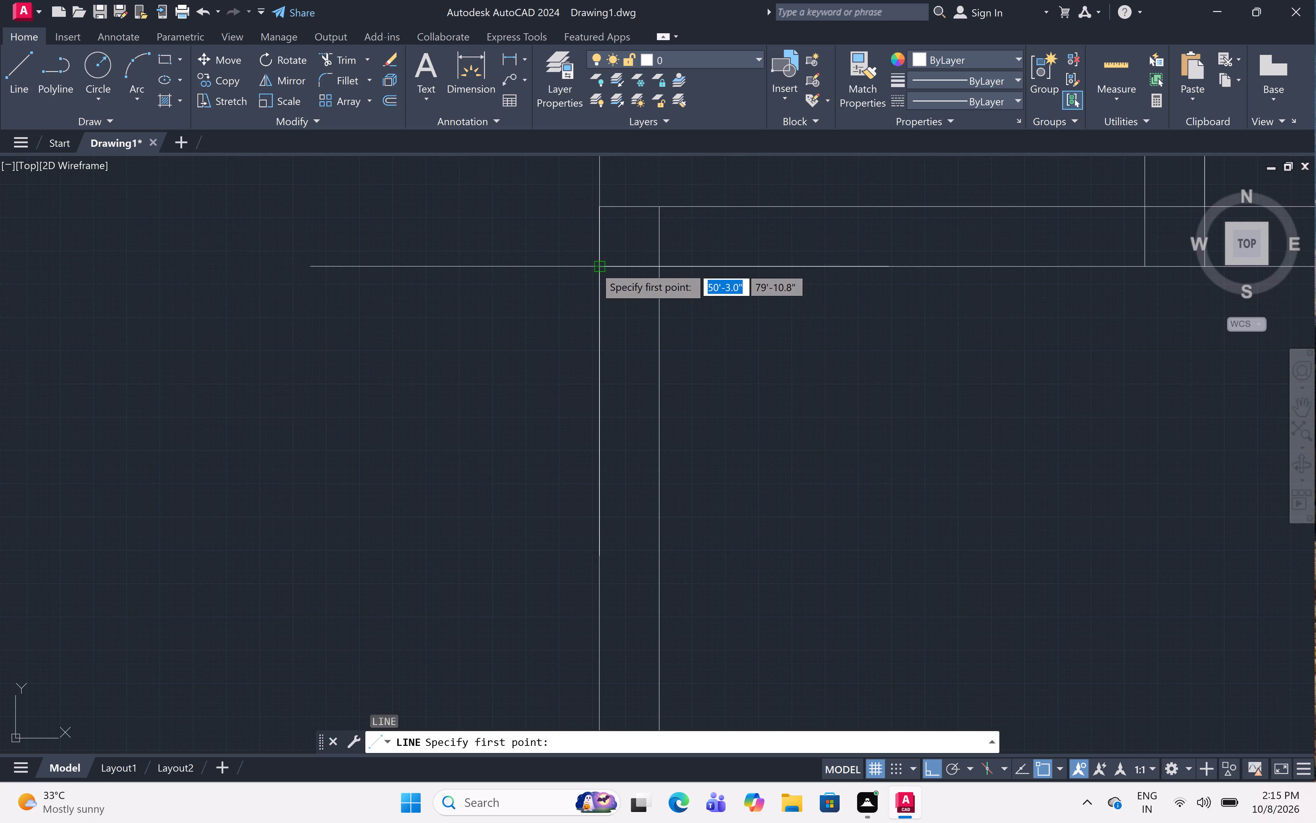
left_click(595, 267)
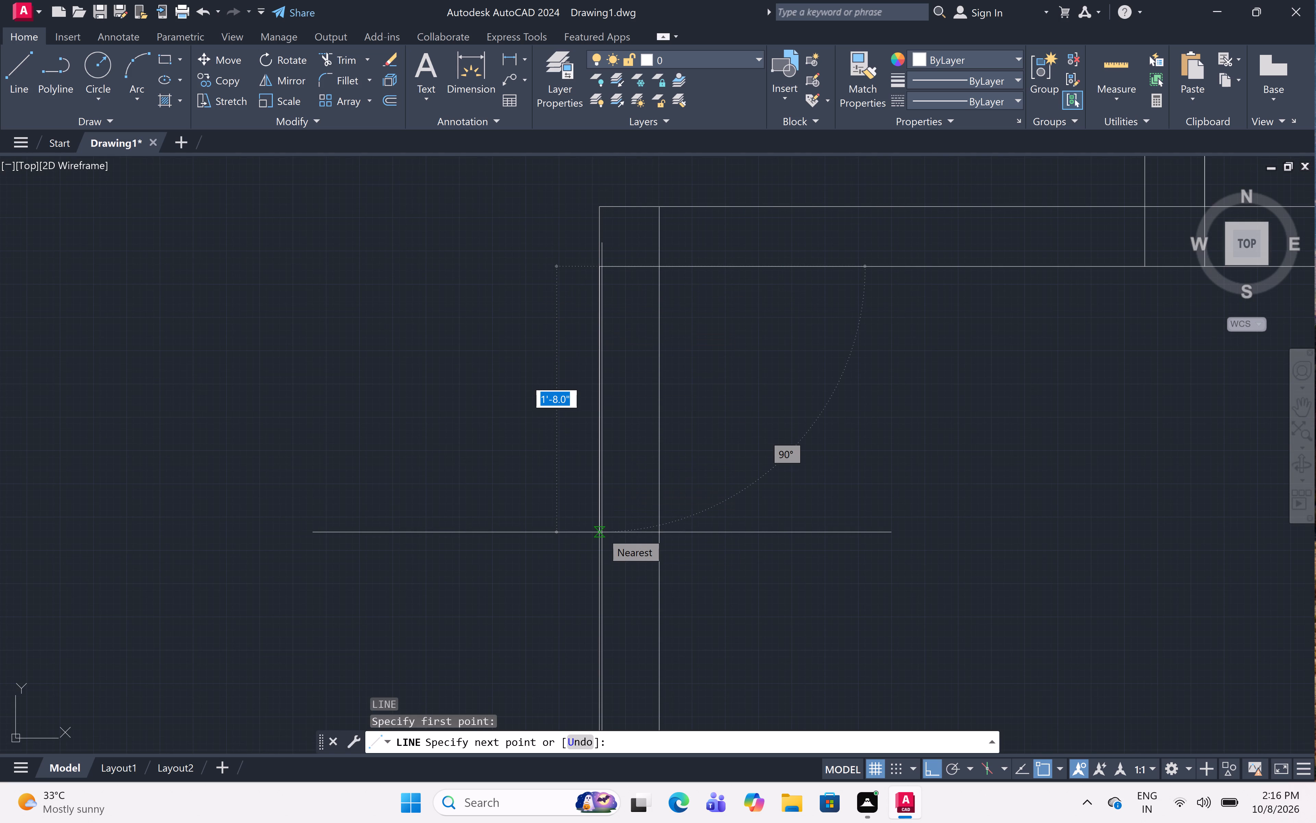
key("3")
type("'")
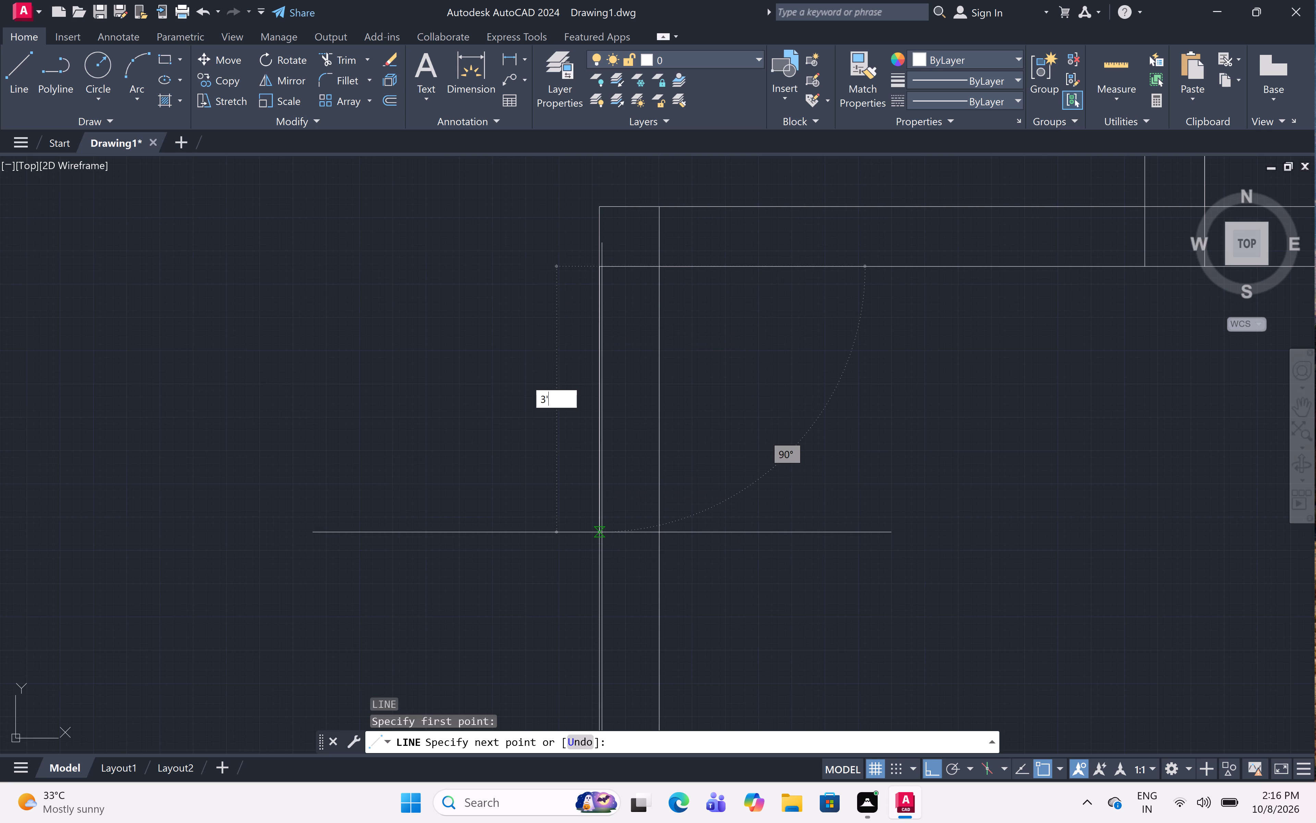
key("space")
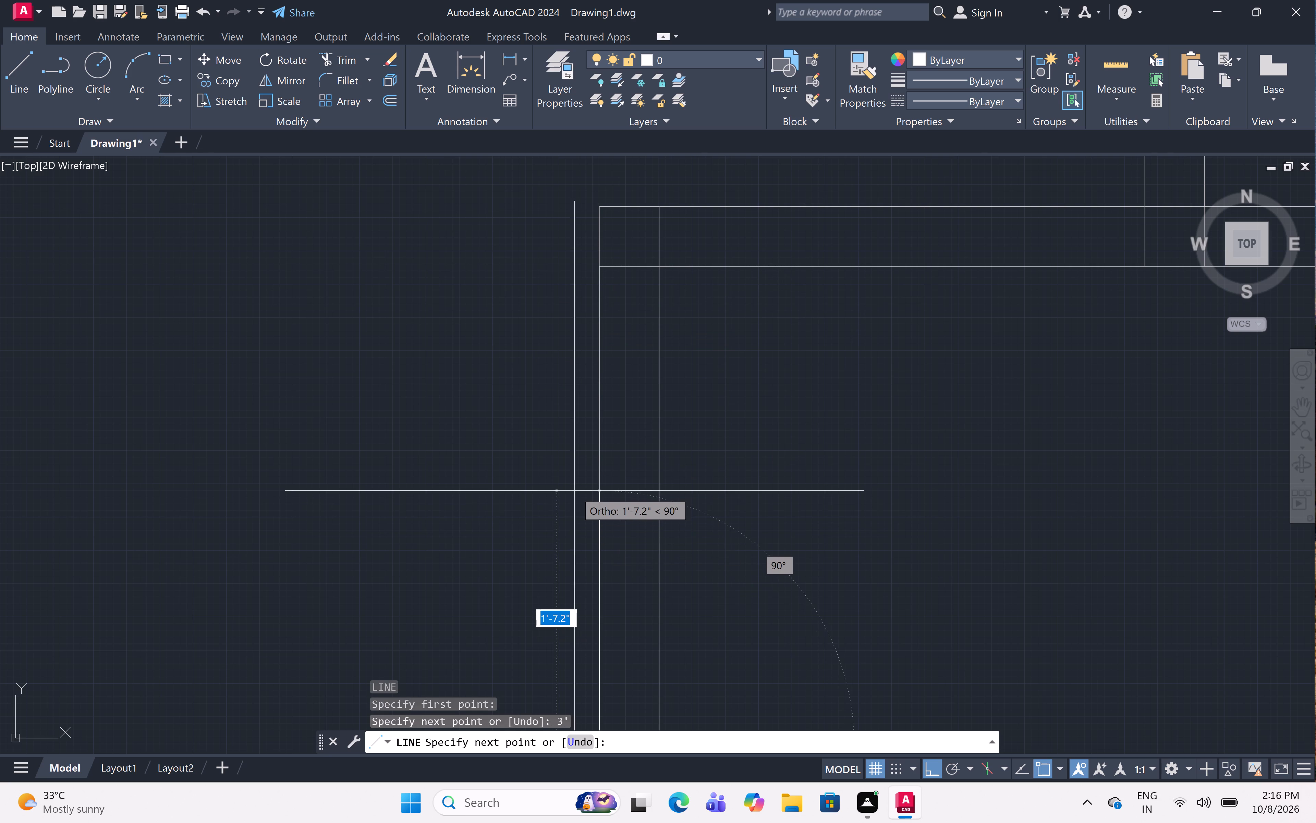
scroll(573, 490, "down", 3)
scroll(656, 597, "up", 1)
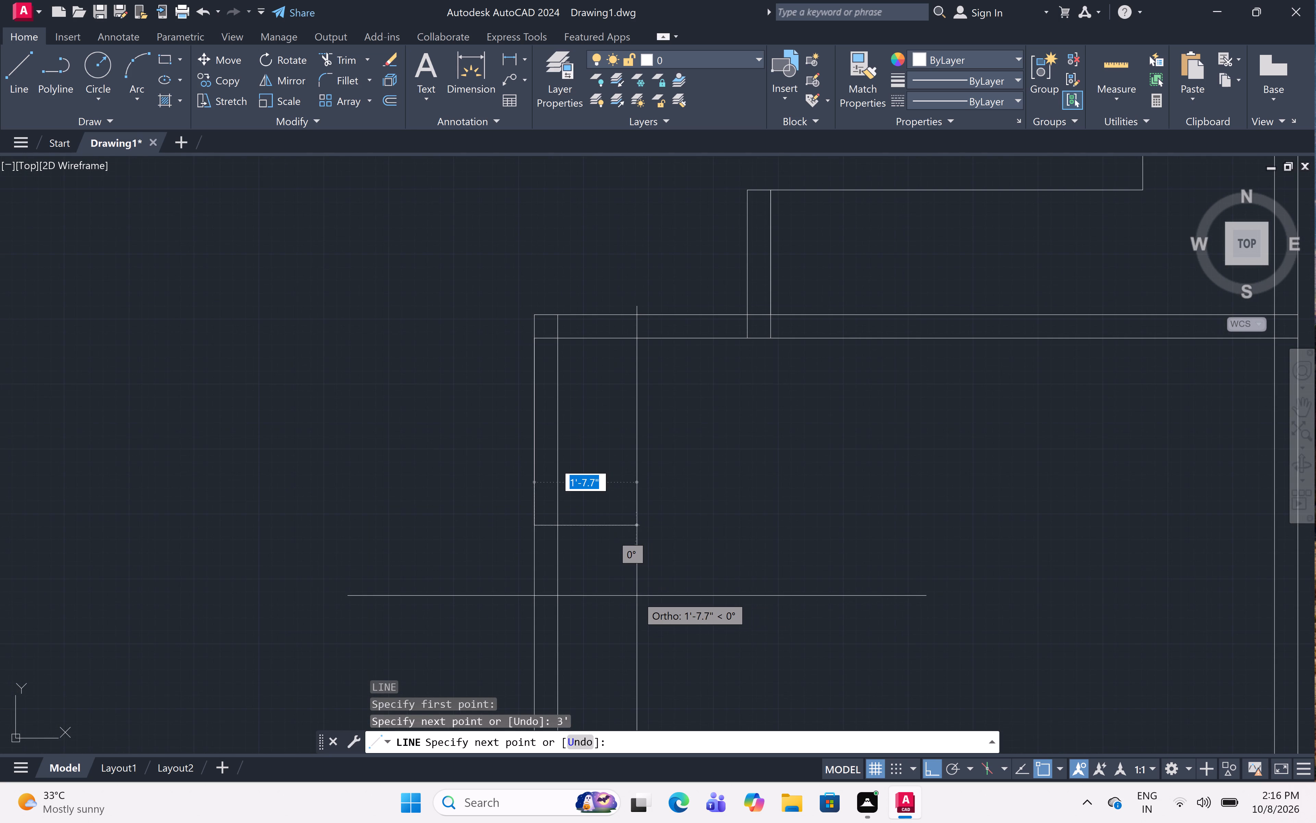
scroll(626, 547, "down", 3)
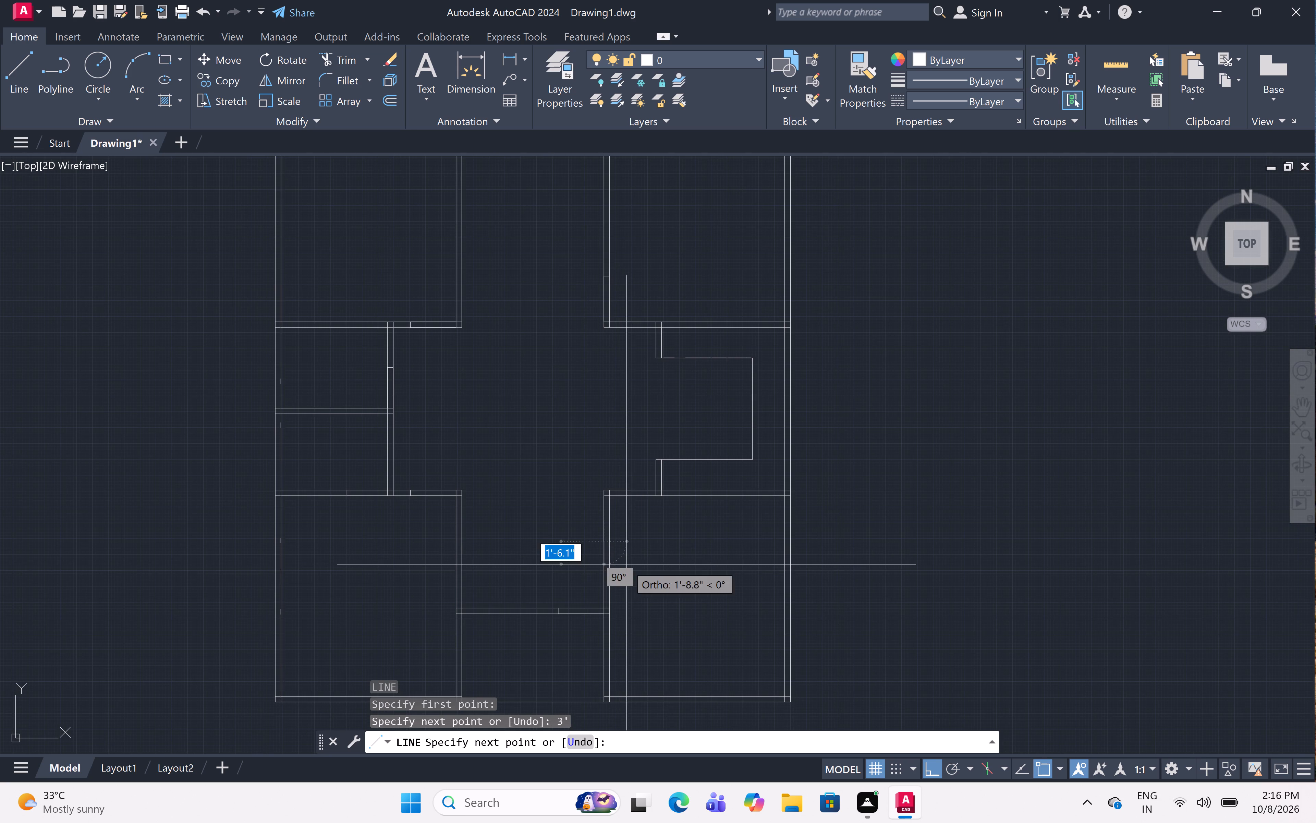
scroll(624, 564, "up", 2)
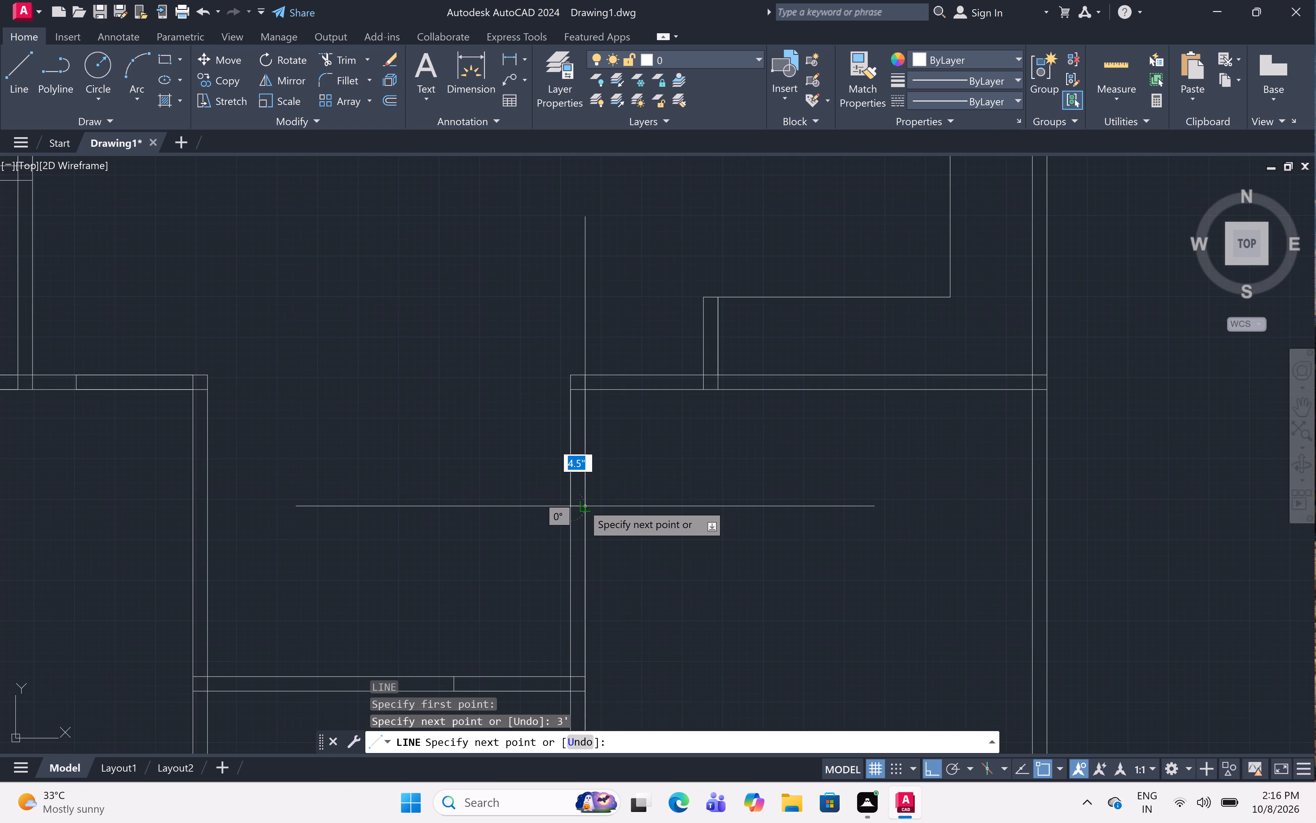
left_click(582, 504)
key("Escape")
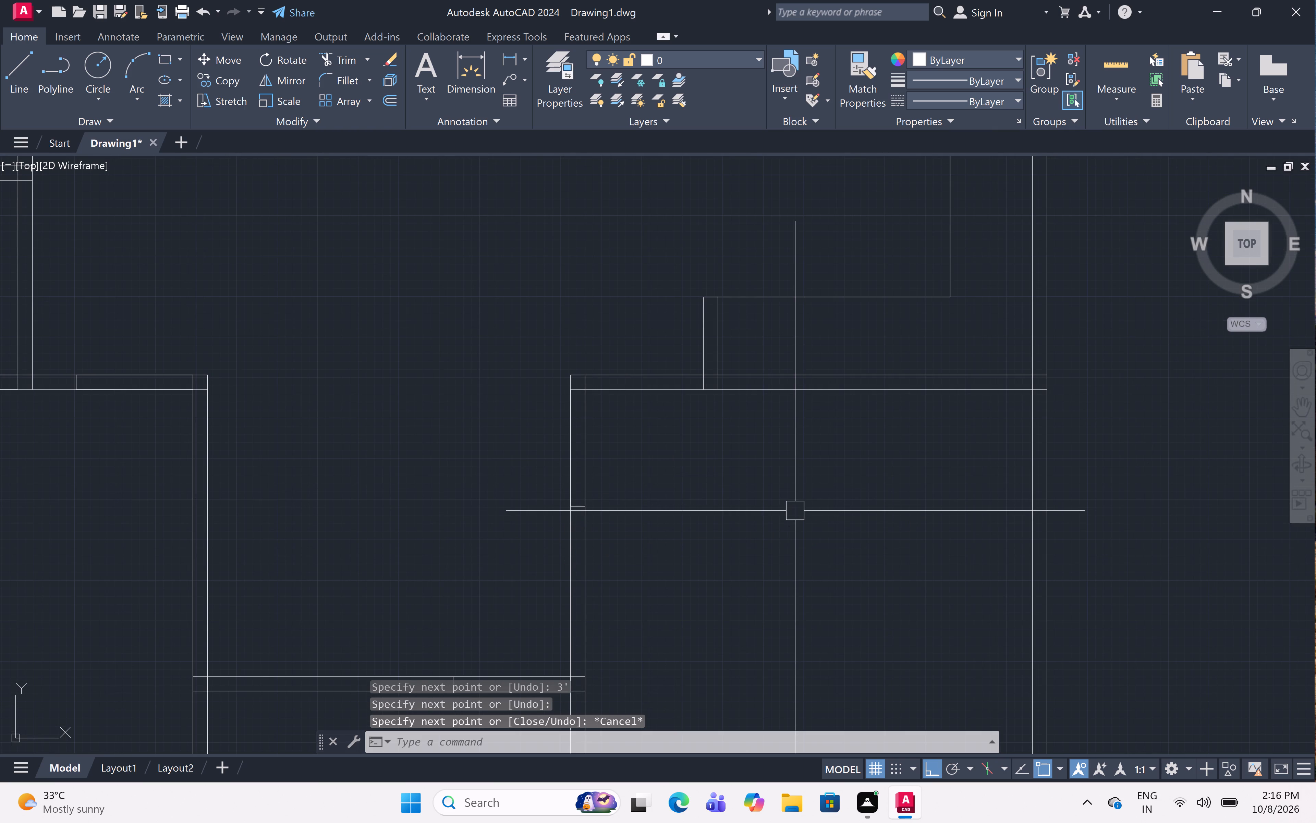
Trim the wall lines across the door openings in the northwest room's south wall and the upper small west room's east wall.
scroll(795, 511, "down", 3)
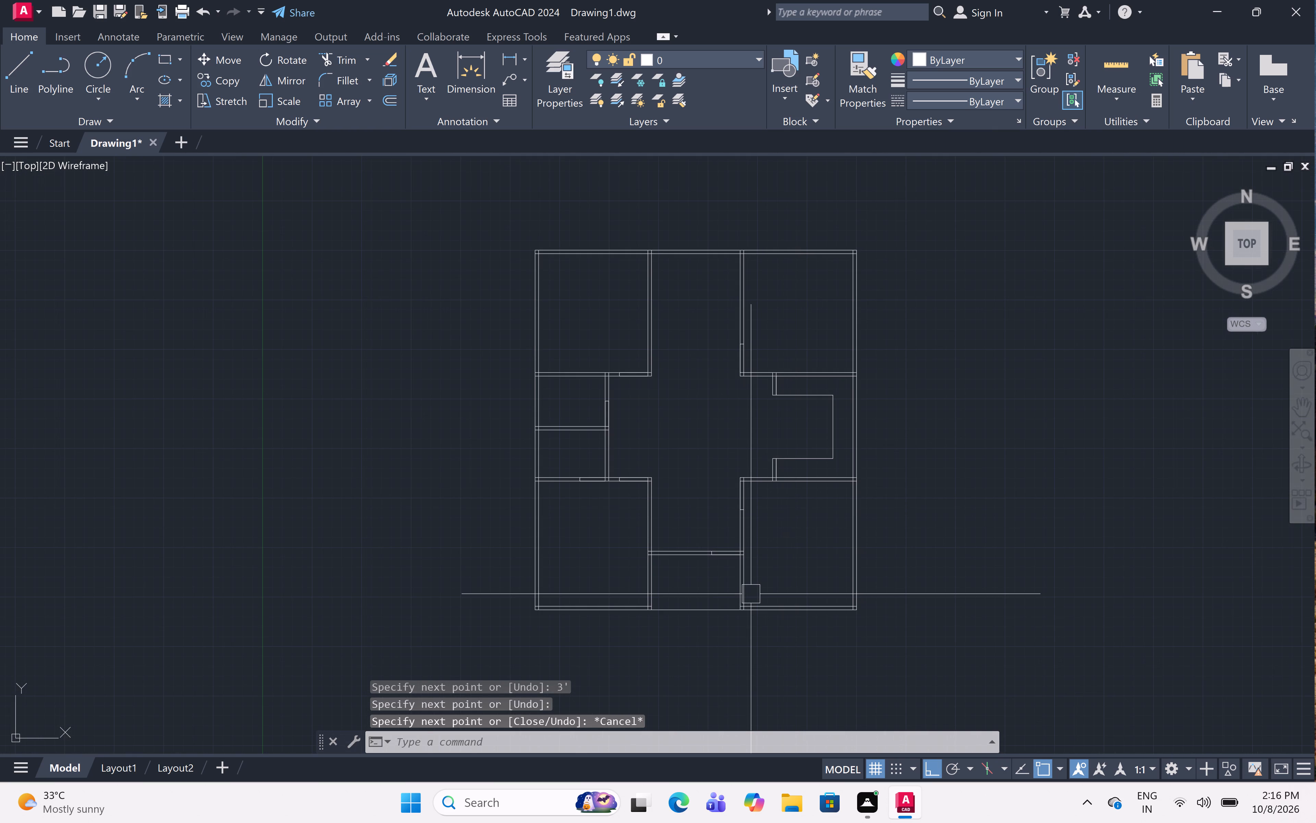
type("tr")
key("space")
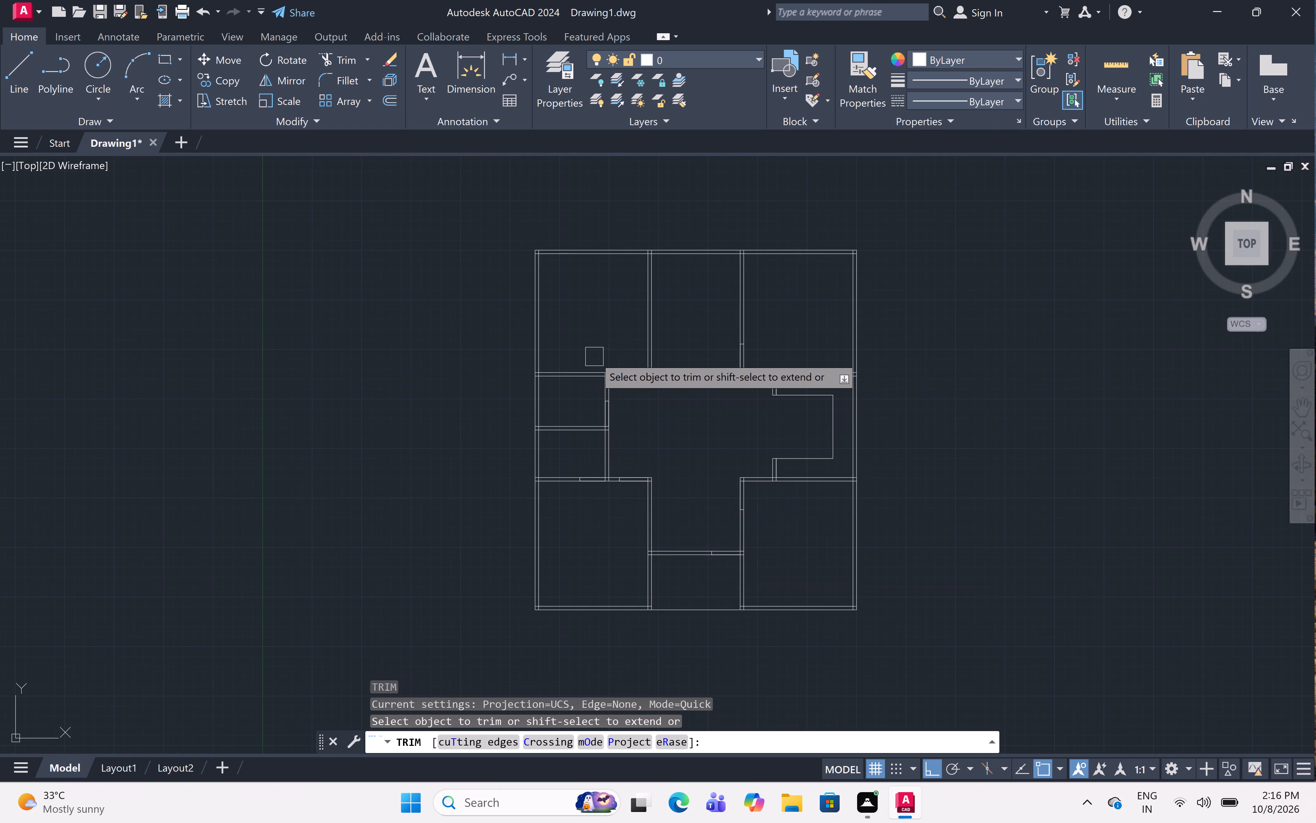
scroll(594, 356, "up", 3)
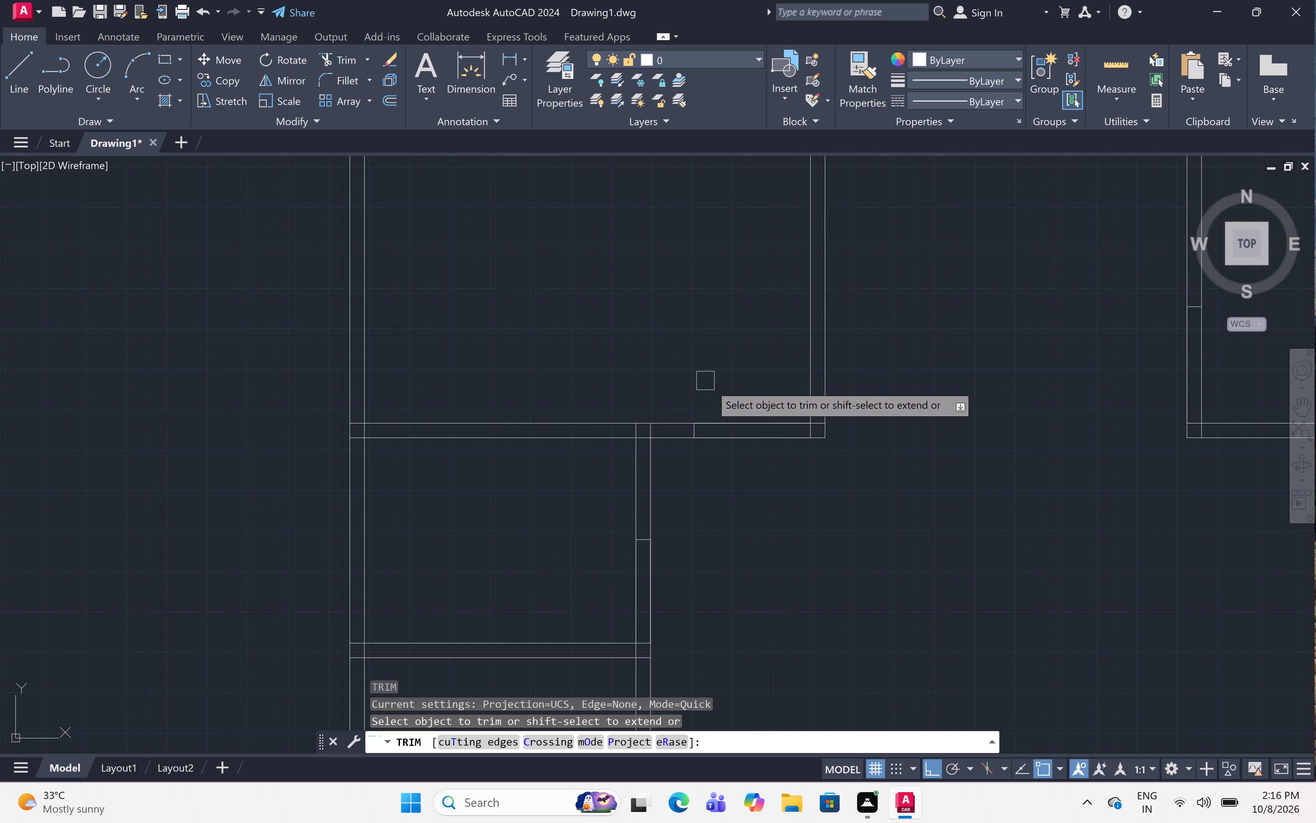
left_click(716, 387)
left_click(717, 489)
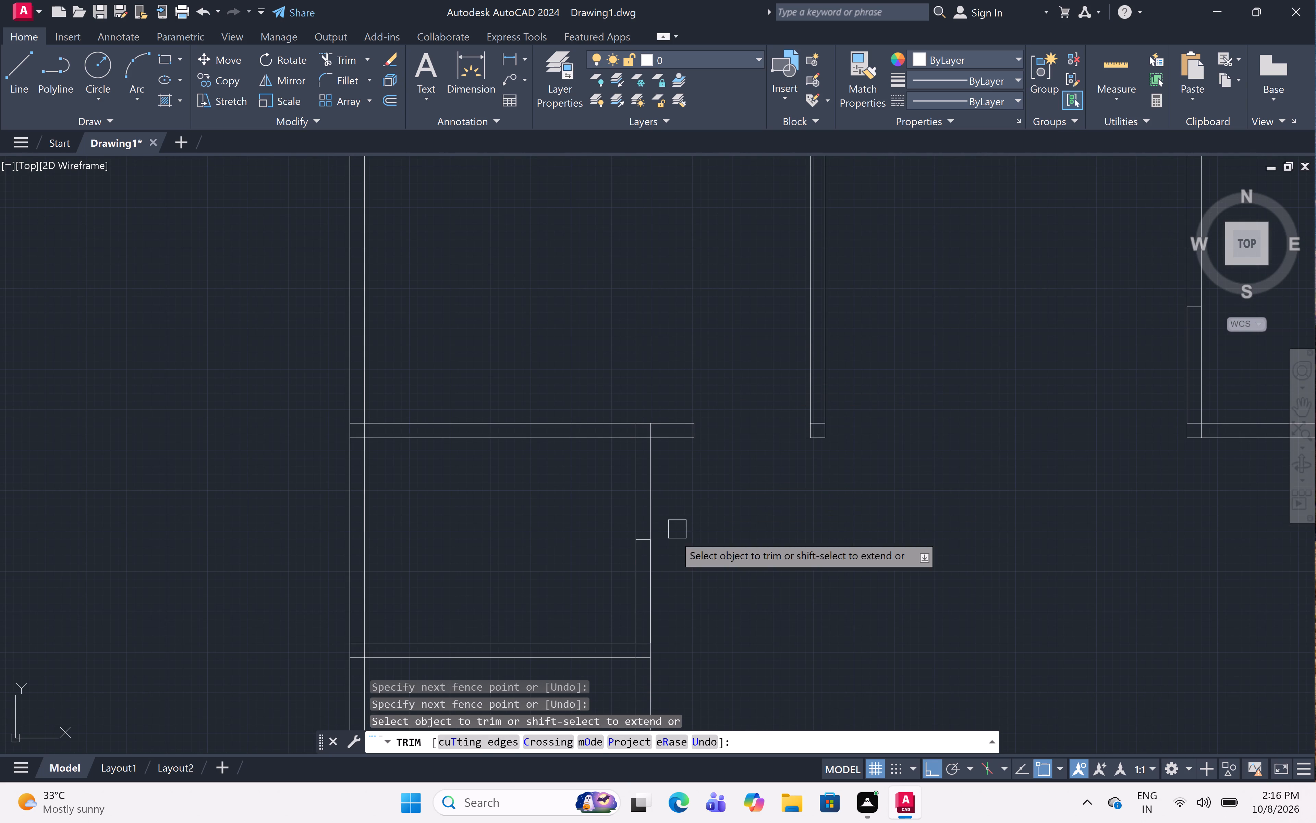
left_click(593, 611)
left_click(668, 606)
Trim the wall lines across both door openings in the southwest room's north wall, either side of the small room's east wall.
scroll(736, 429, "down", 3)
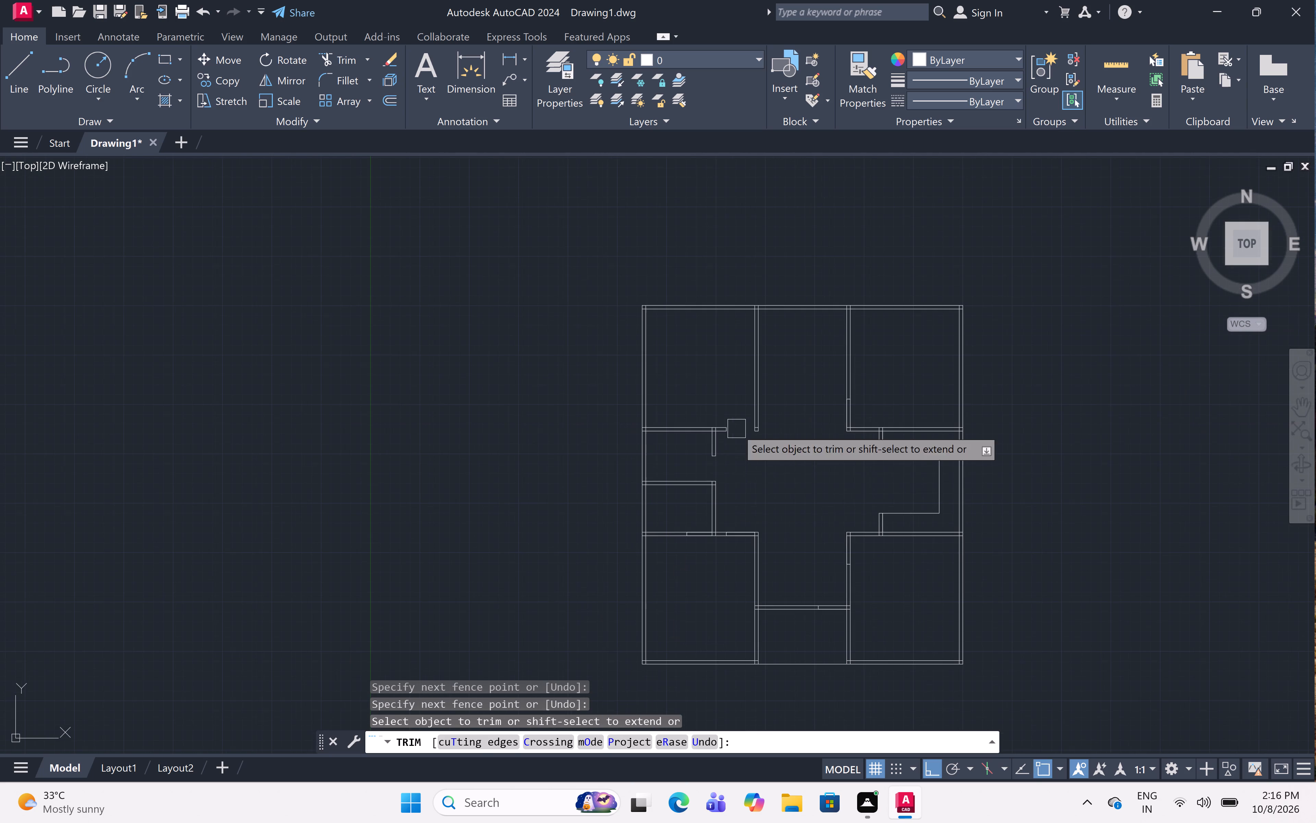
scroll(694, 581, "up", 3)
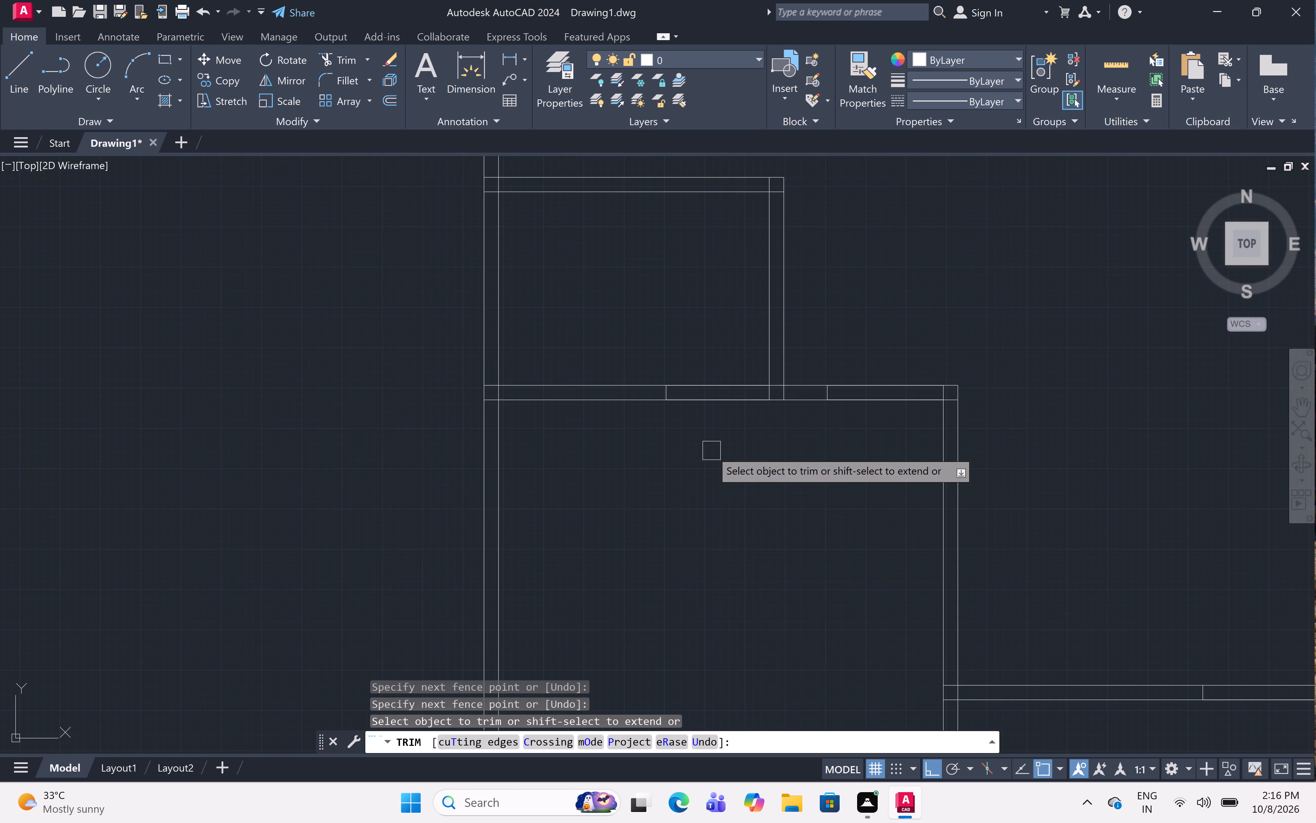
left_click(705, 357)
left_click(690, 475)
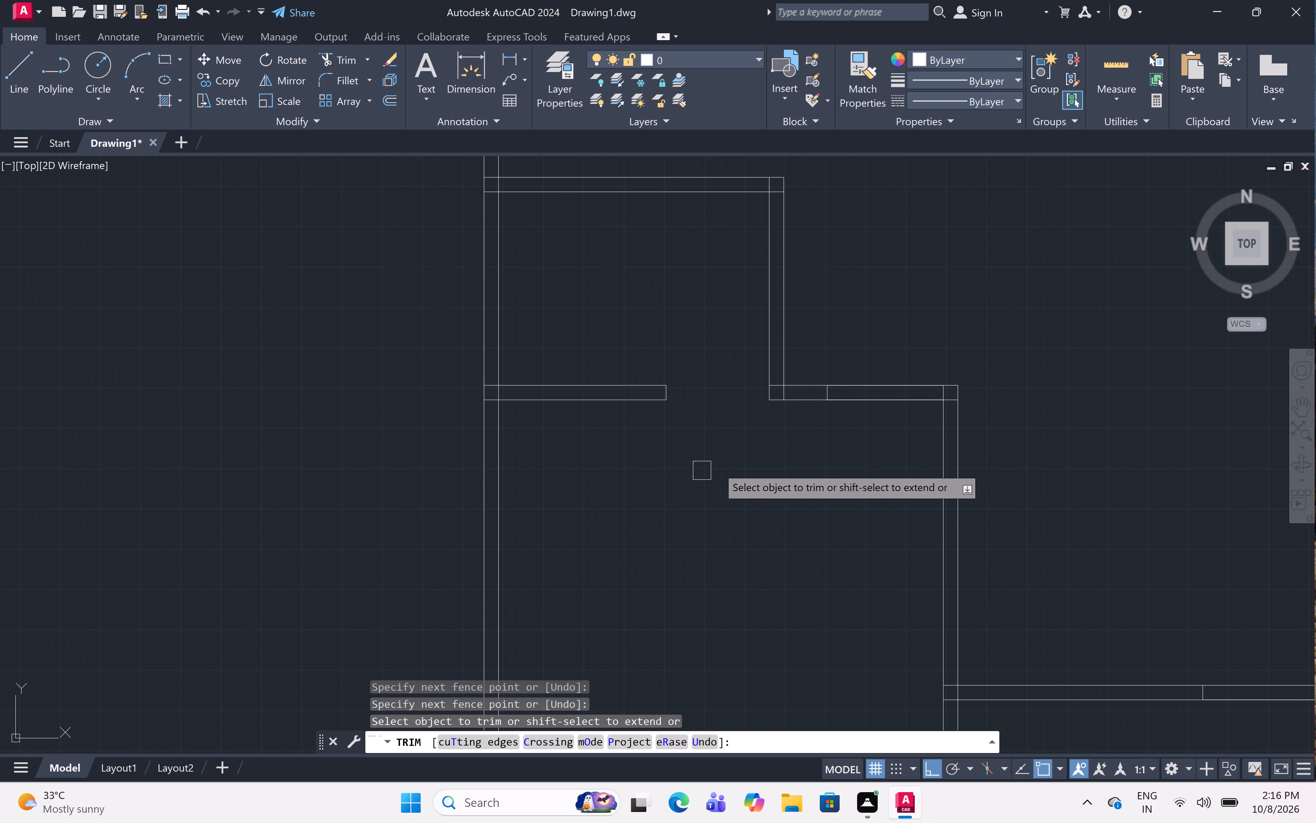
left_click(869, 349)
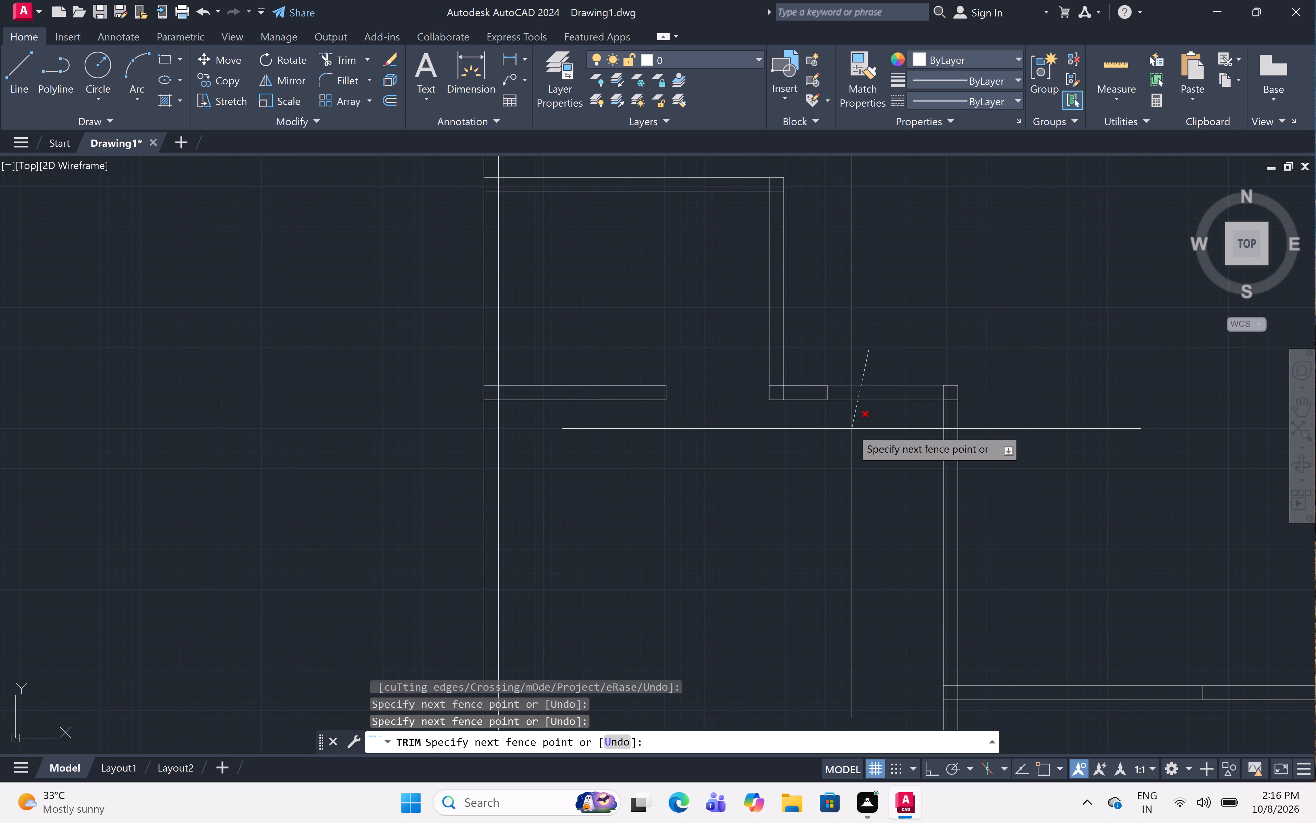
left_click(852, 429)
Trim the wall lines across the door opening in the horizontal wall between the two southern rooms.
scroll(849, 428, "down", 4)
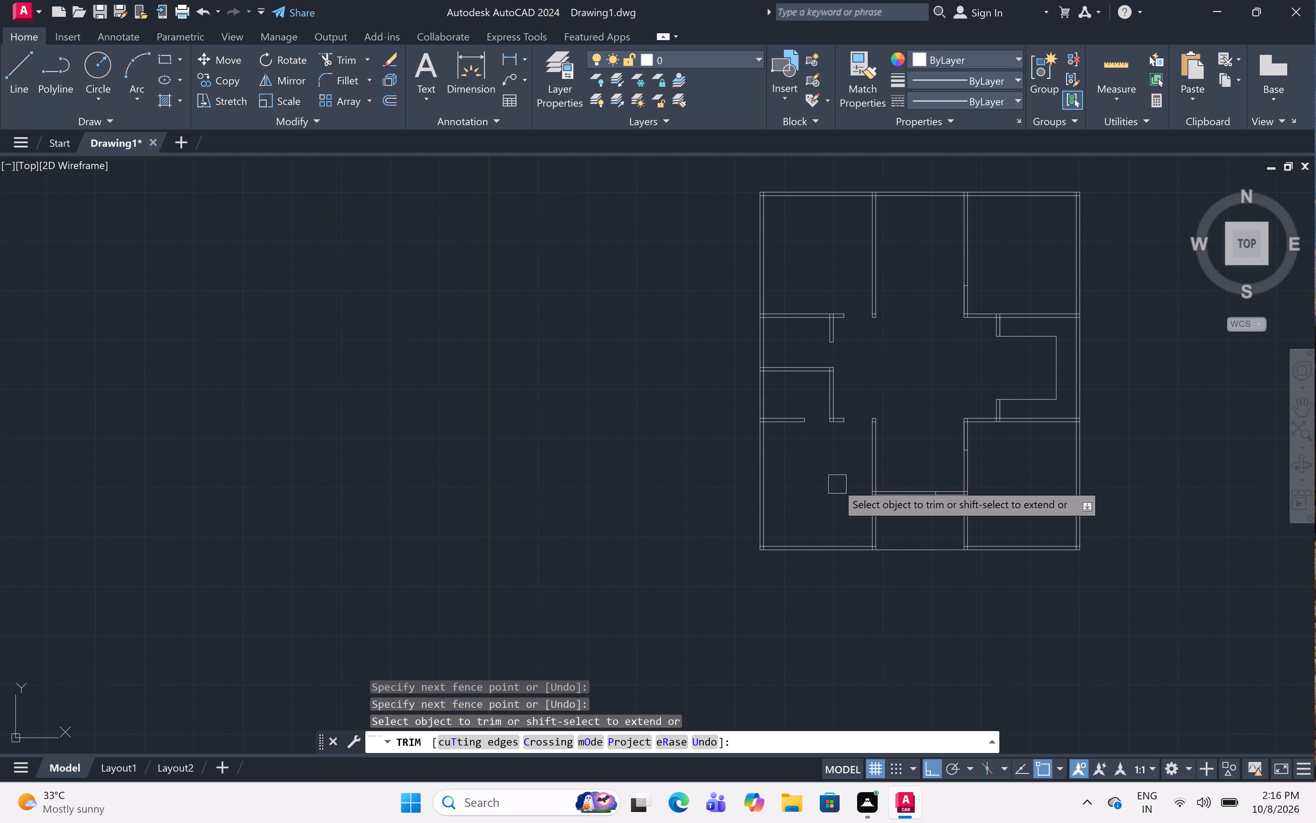
scroll(975, 512, "up", 3)
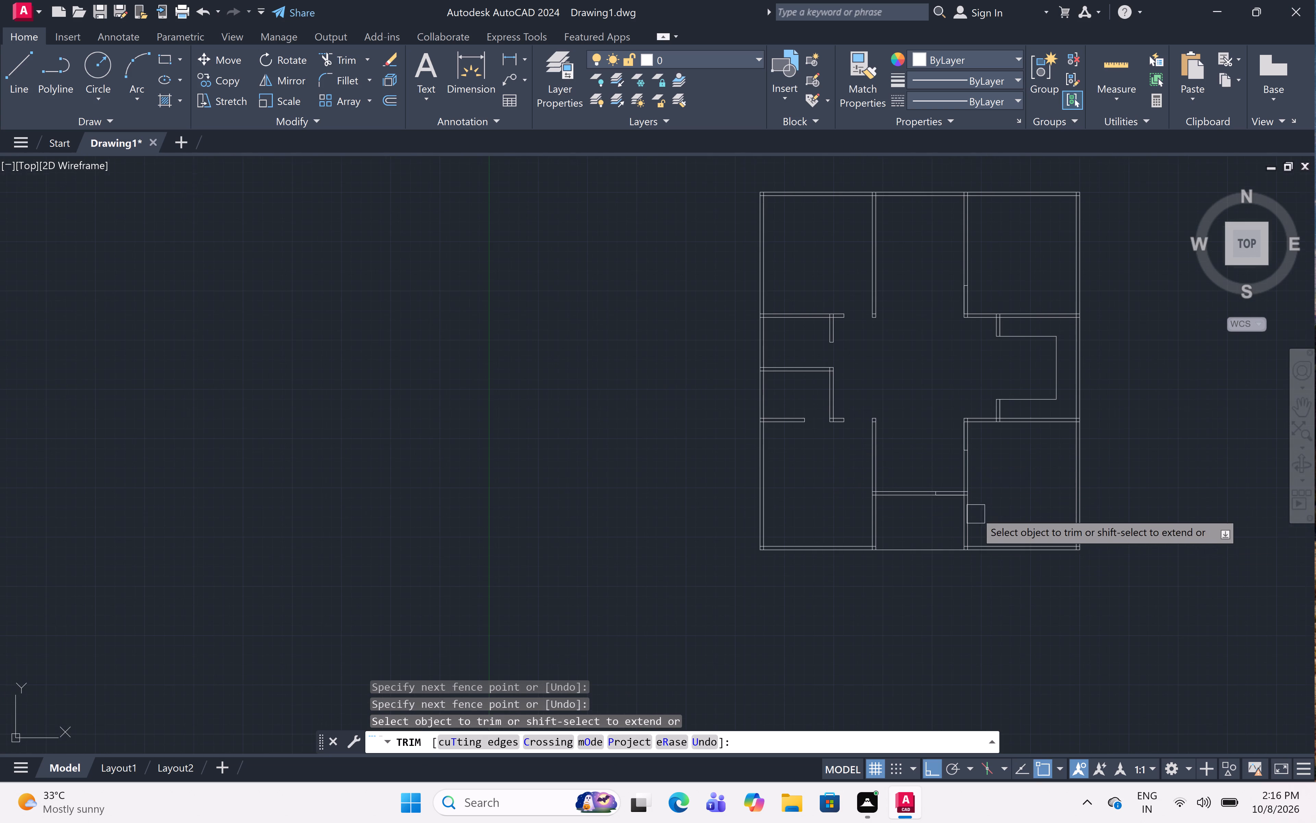
left_click(881, 416)
left_click(878, 460)
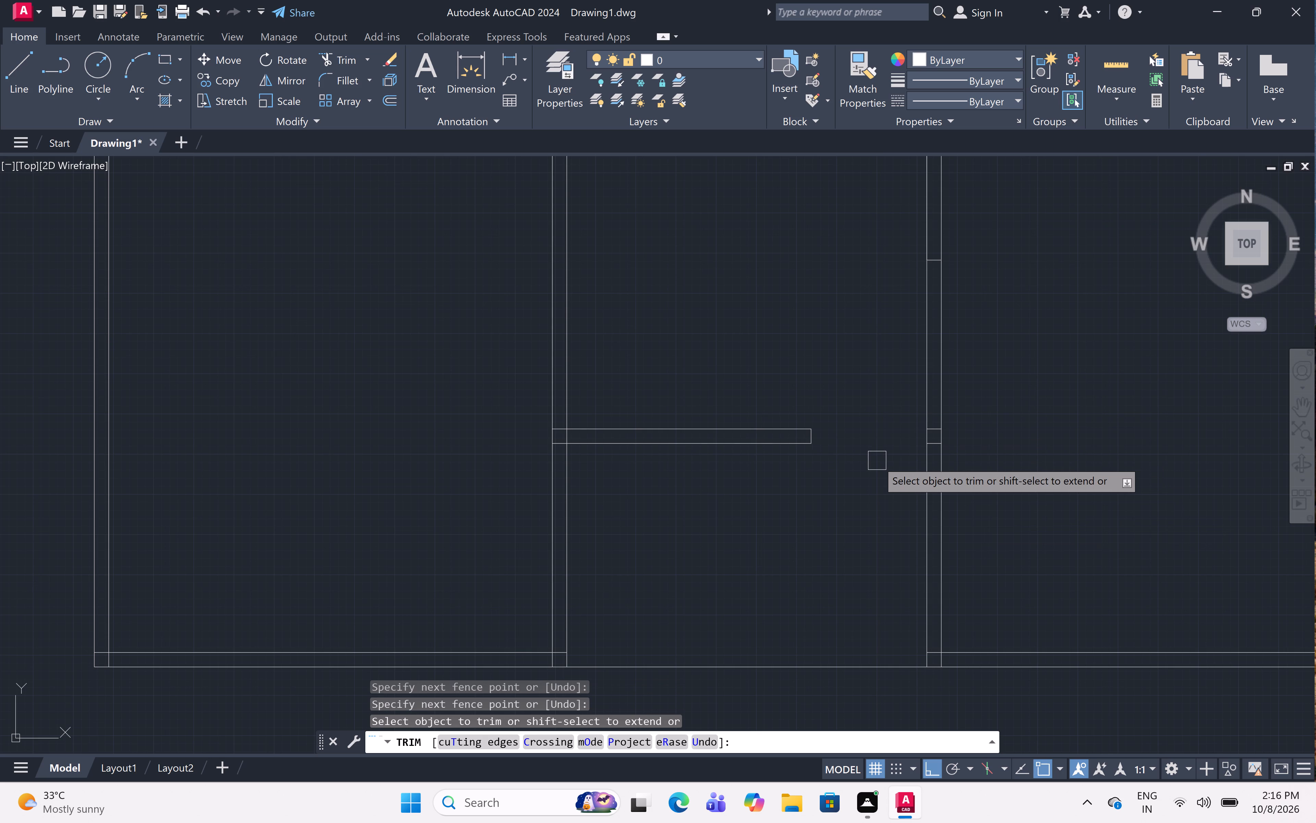
Trim the wall lines across the door openings in the west walls of the southeast and northeast rooms.
scroll(877, 461, "down", 2)
scroll(914, 308, "up", 2)
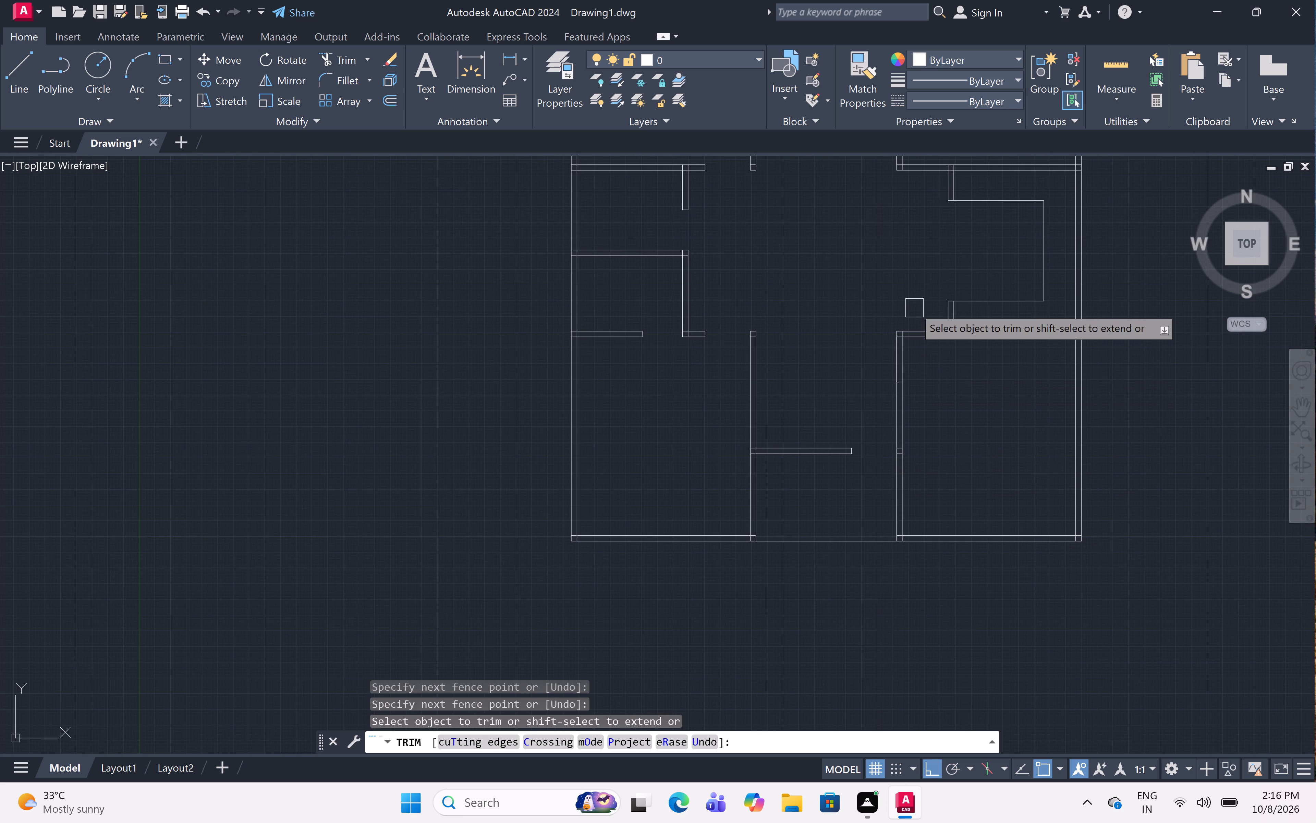
scroll(914, 308, "up", 1)
left_click(884, 513)
left_click(794, 513)
scroll(794, 513, "down", 3)
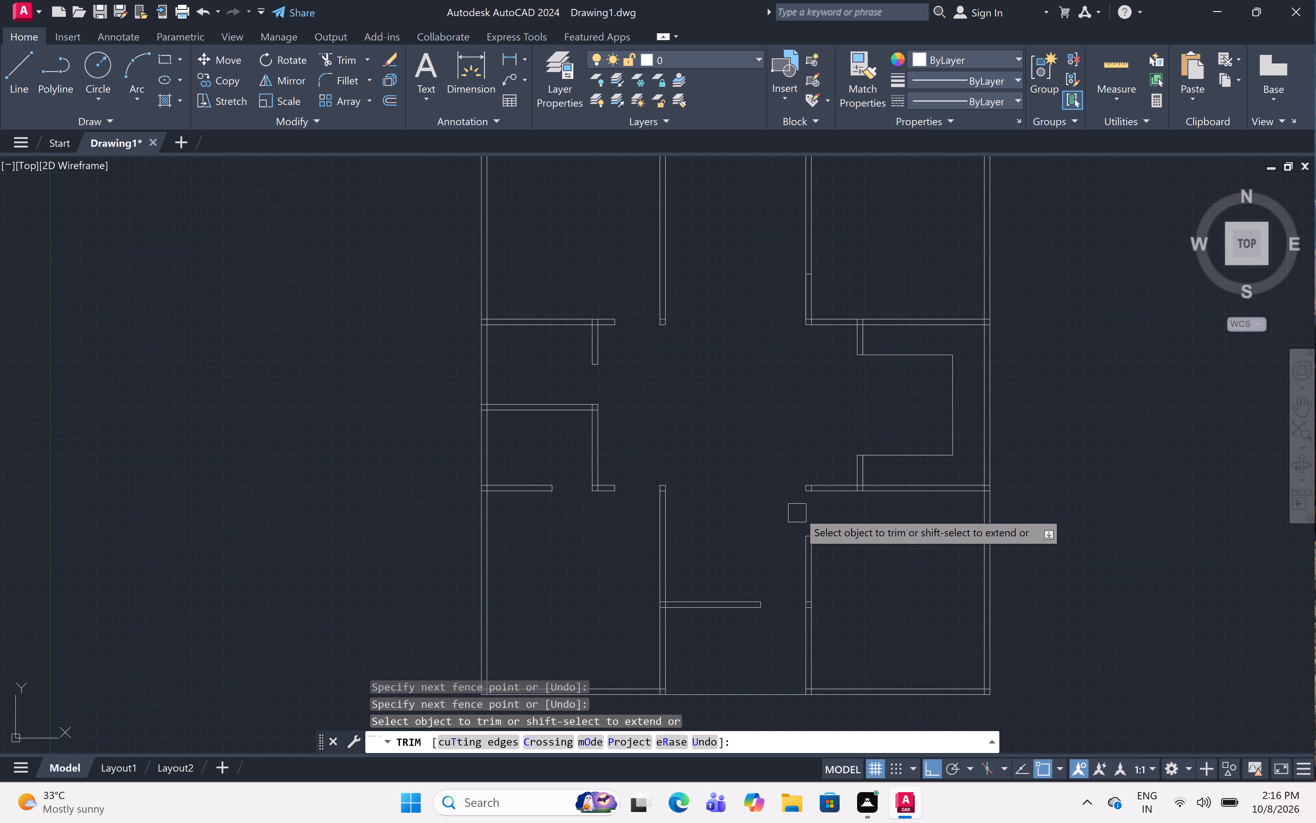
scroll(812, 259, "up", 3)
left_click(841, 344)
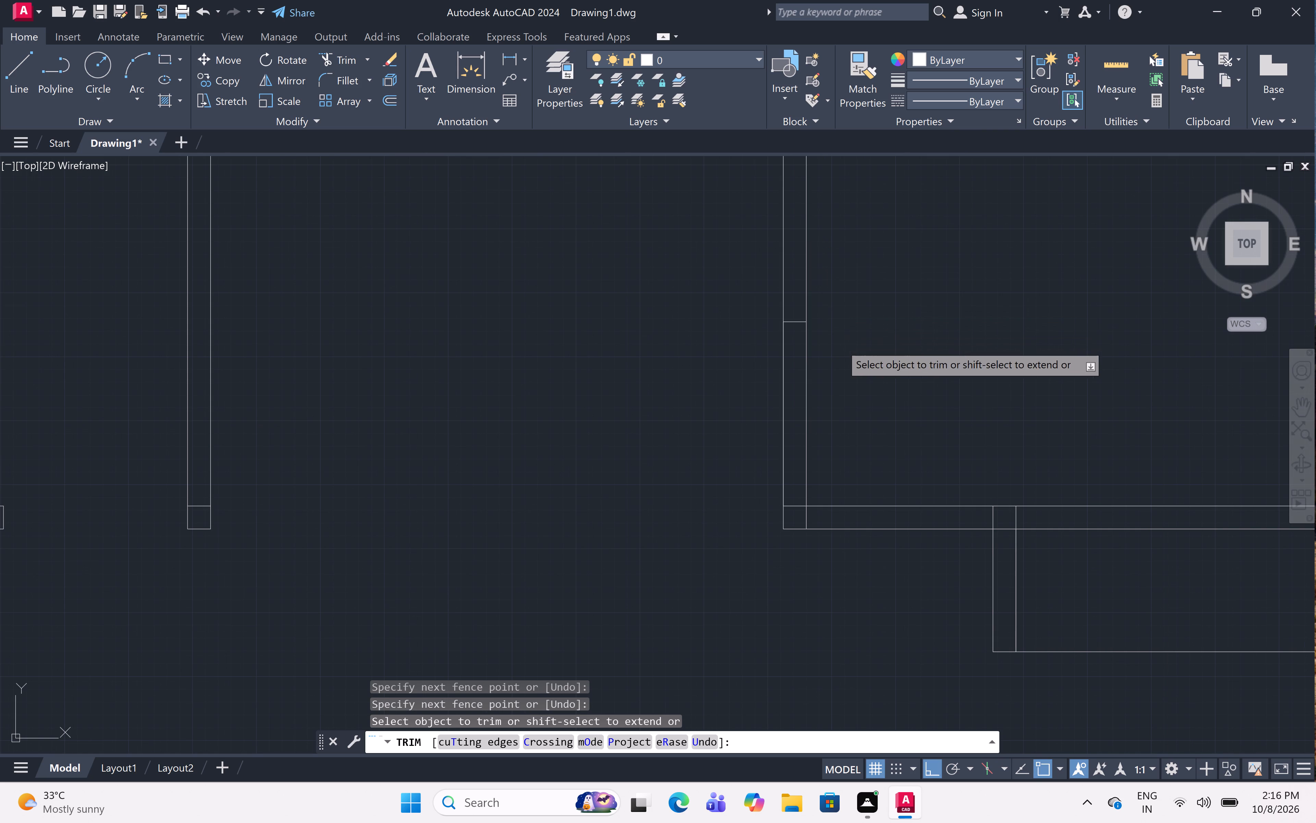
left_click(733, 350)
Trim the overlapping lines where the upper small west room's east wall meets the northwest room's south wall.
scroll(734, 350, "down", 4)
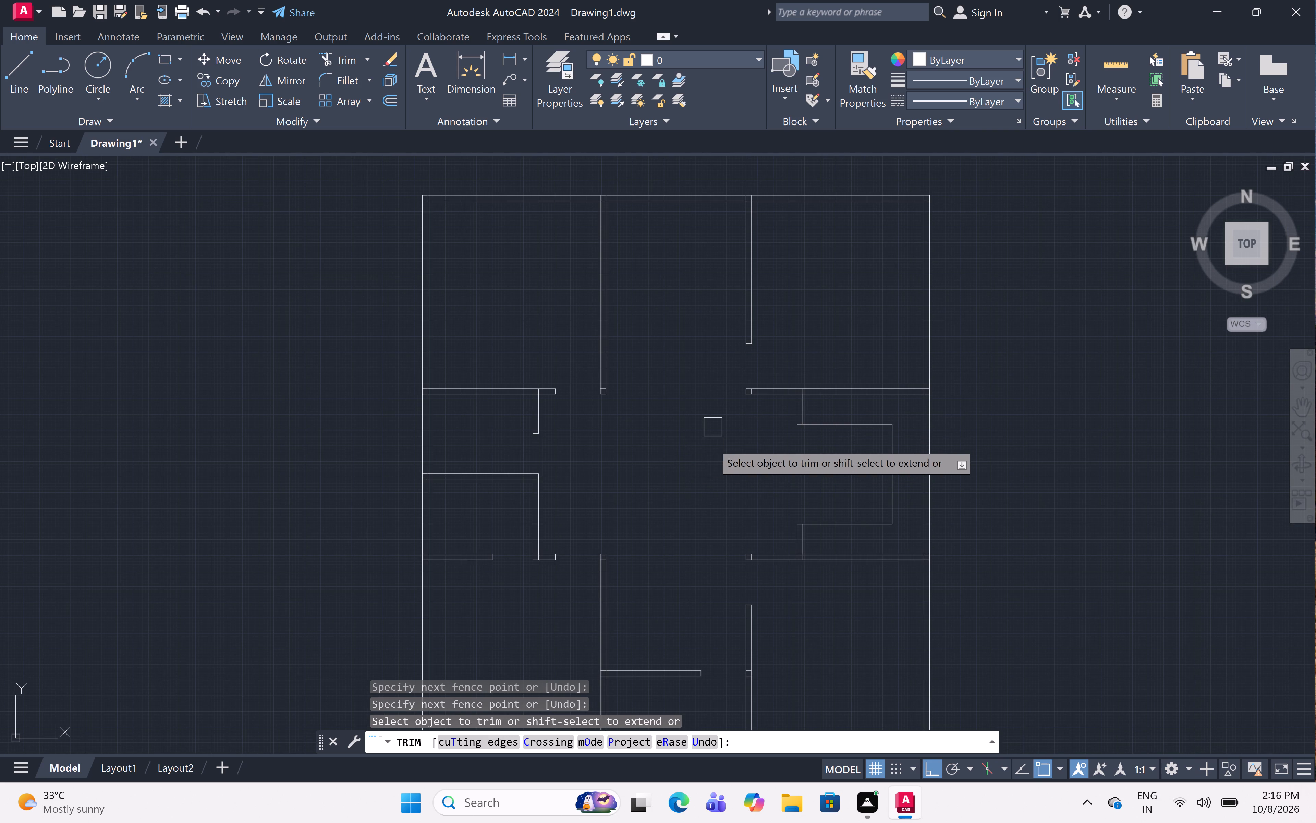
scroll(686, 424, "down", 2)
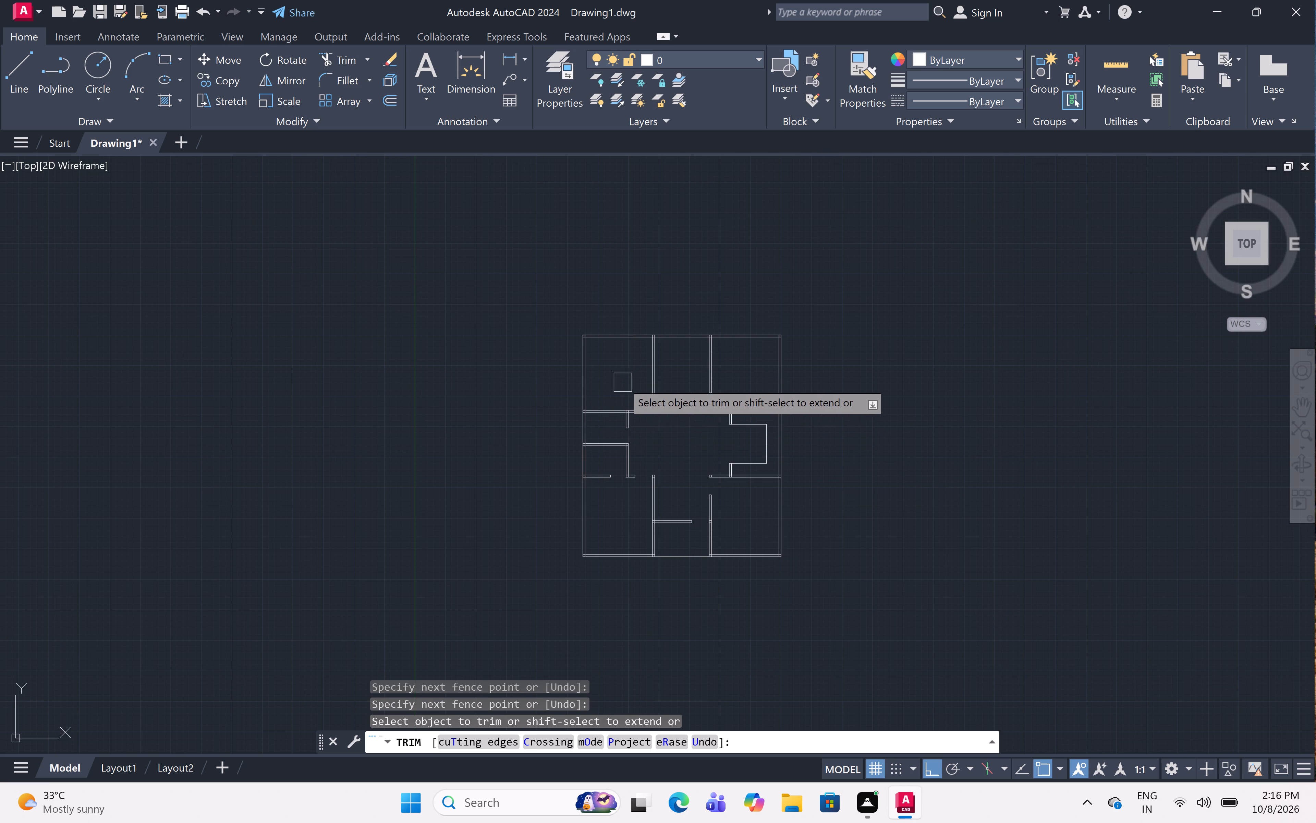
scroll(623, 407, "up", 6)
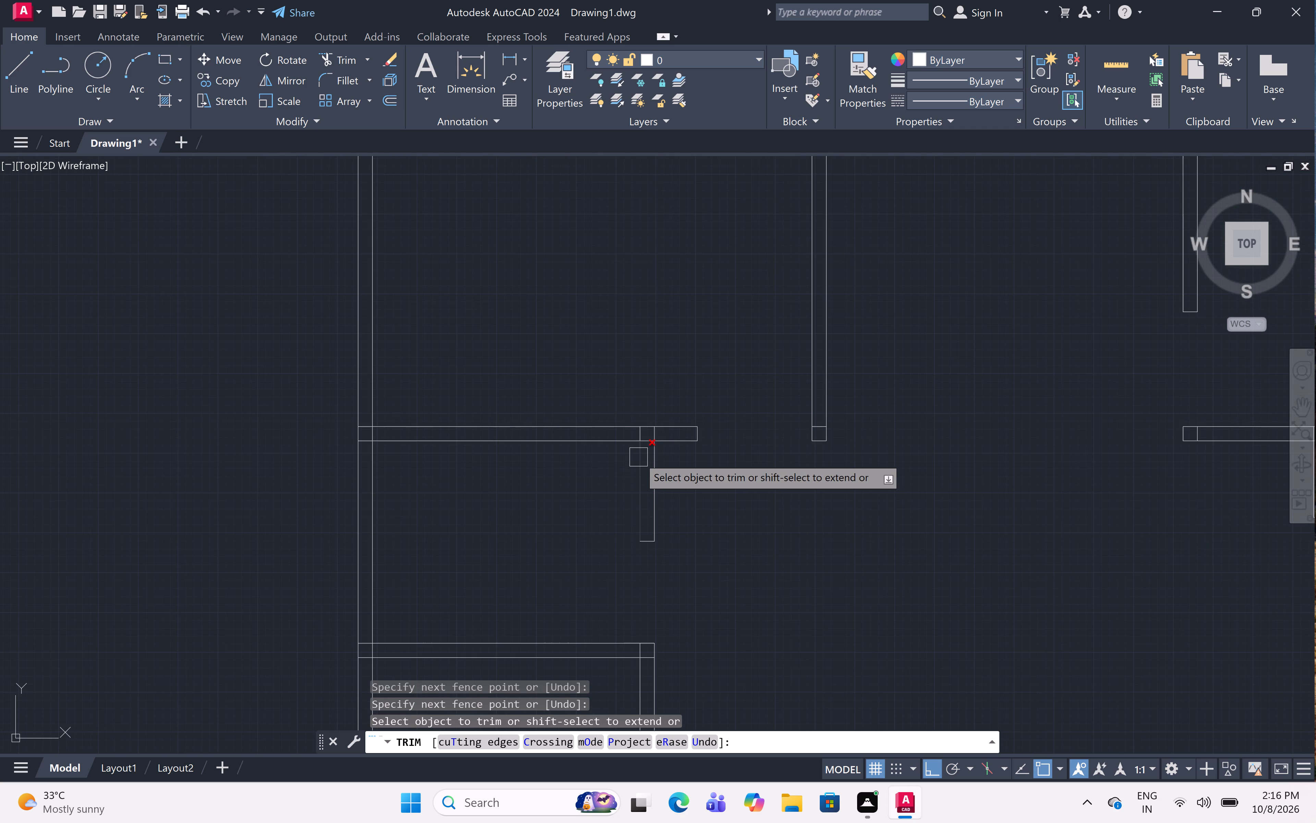
scroll(650, 496, "up", 4)
scroll(653, 322, "down", 3)
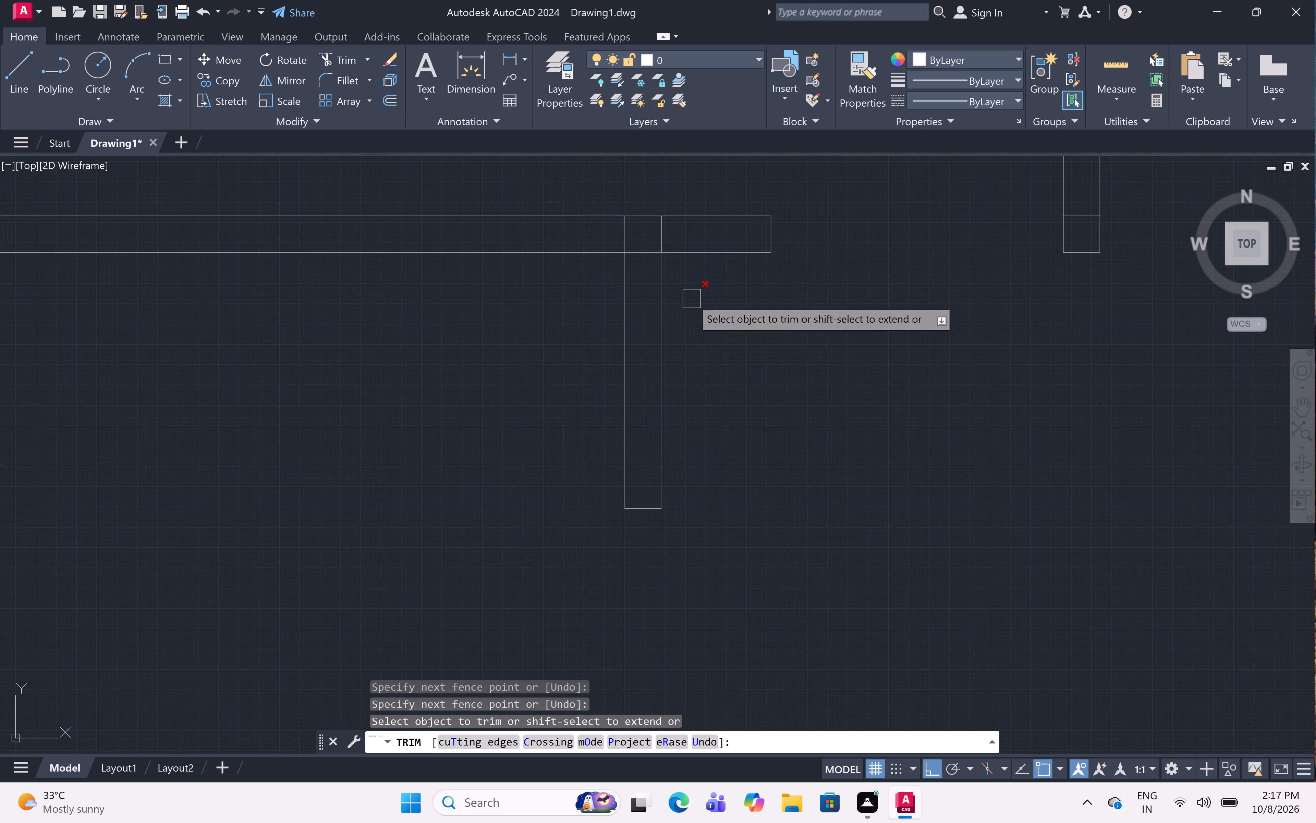
middle_click_drag(692, 299, 694, 376)
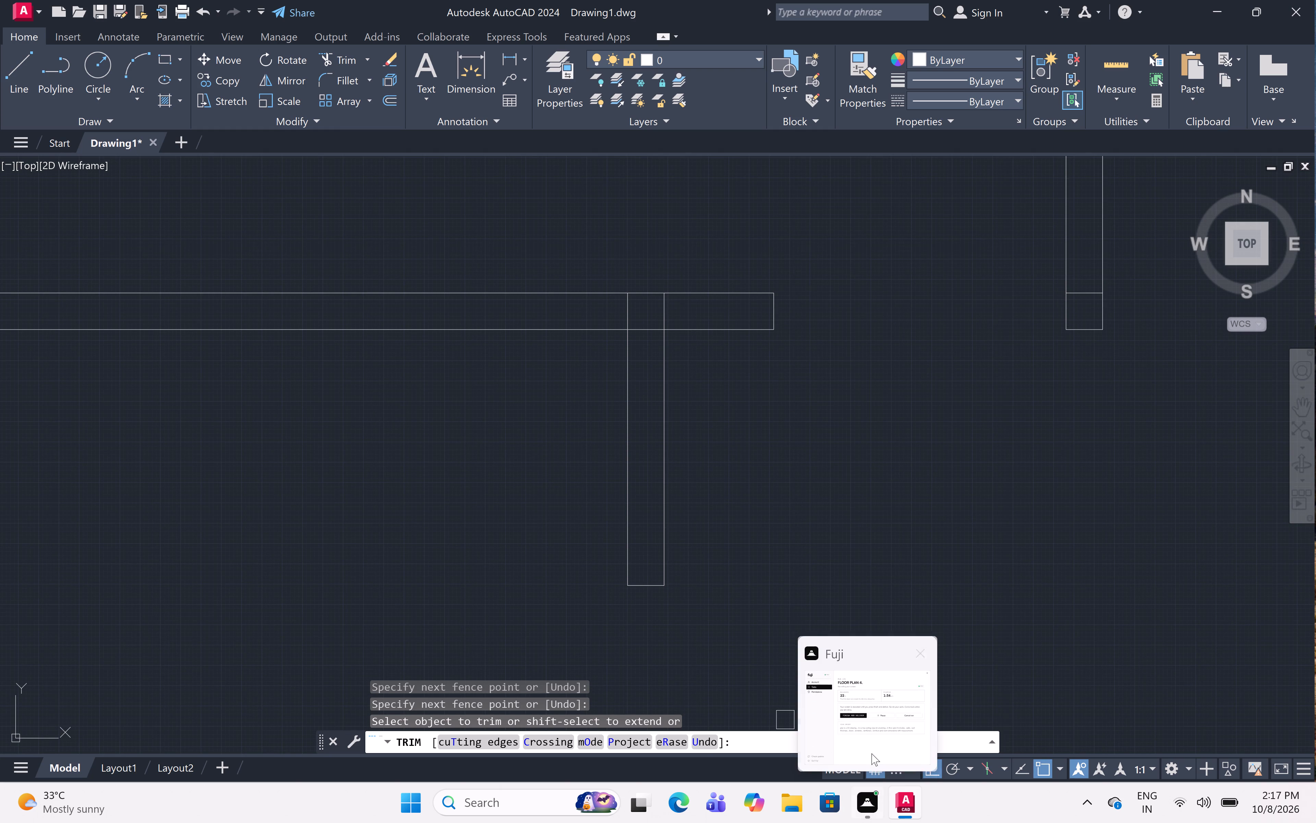
middle_click_drag(811, 570, 851, 724)
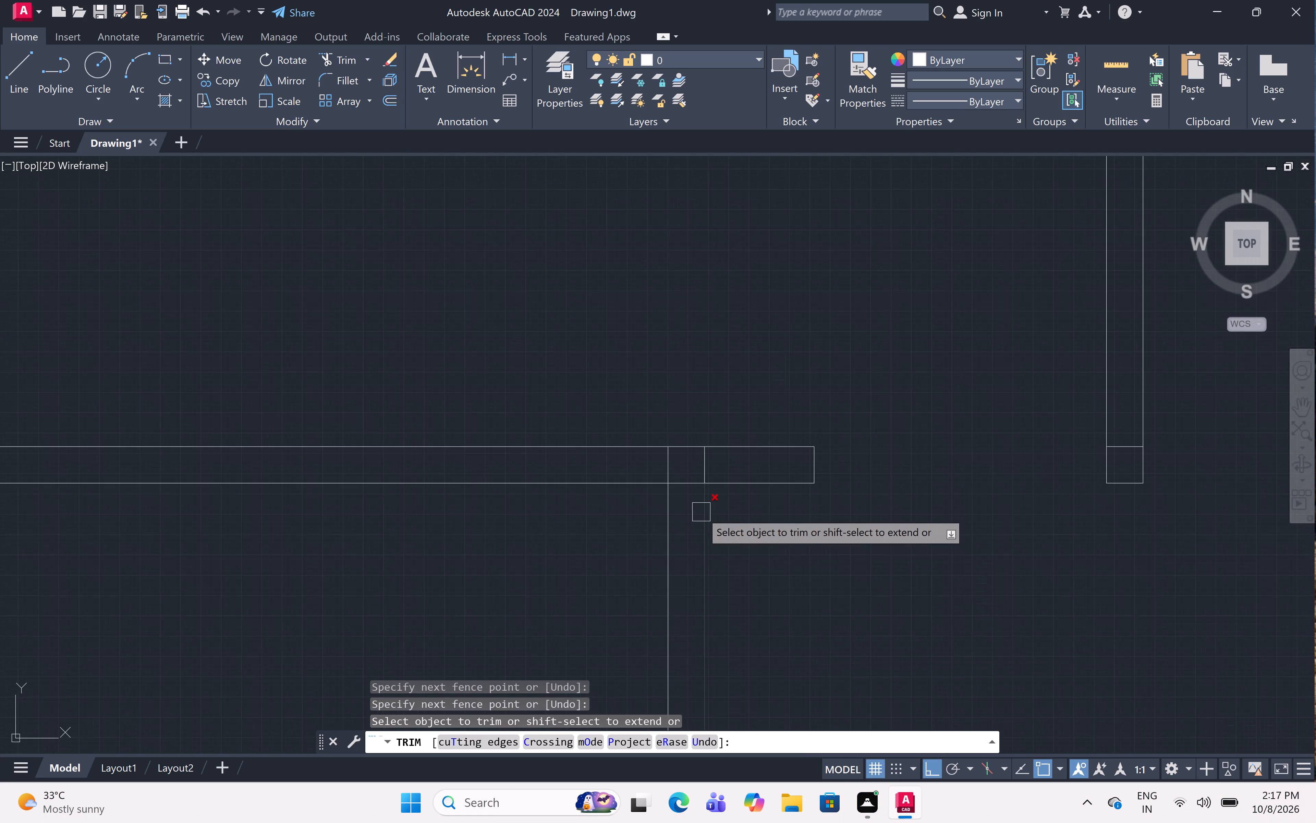
scroll(693, 479, "up", 3)
left_click(552, 446)
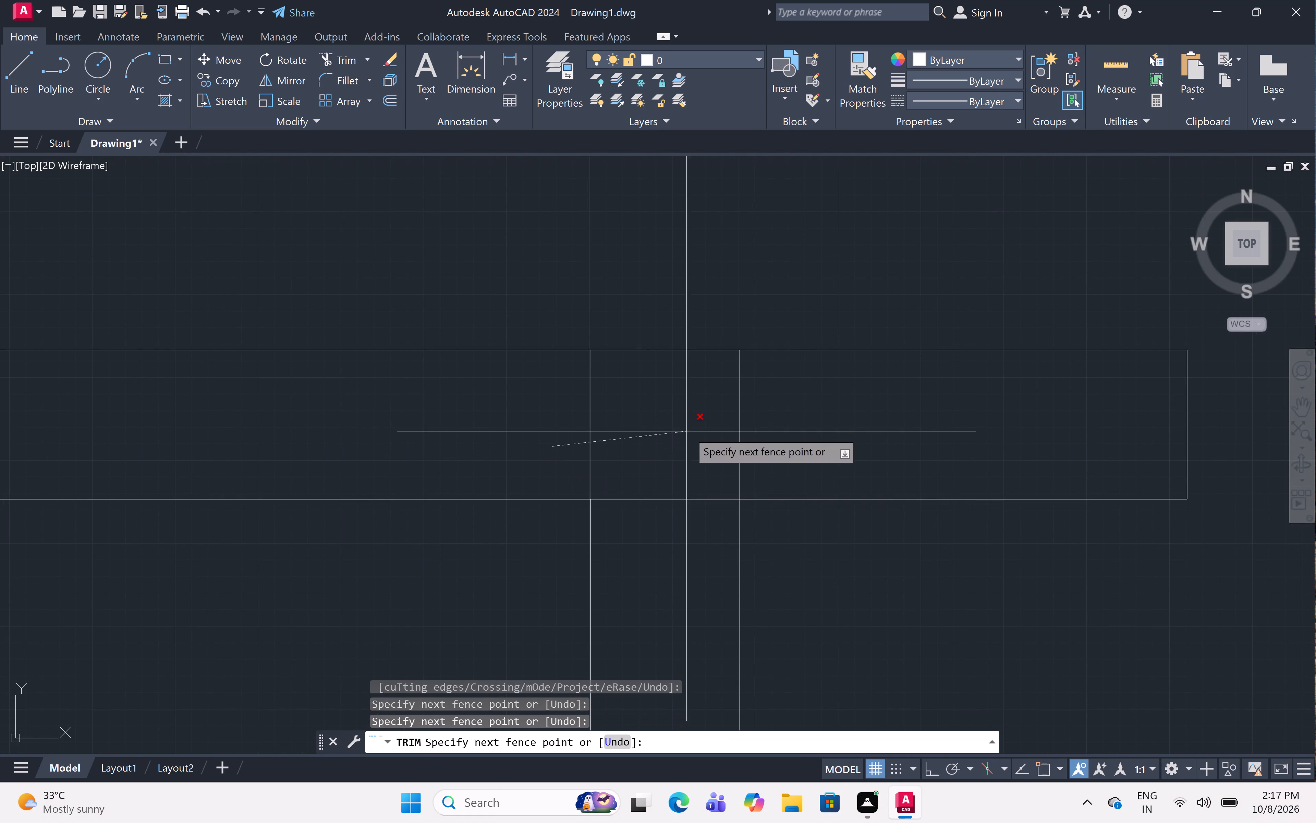
left_click(791, 430)
left_click(612, 469)
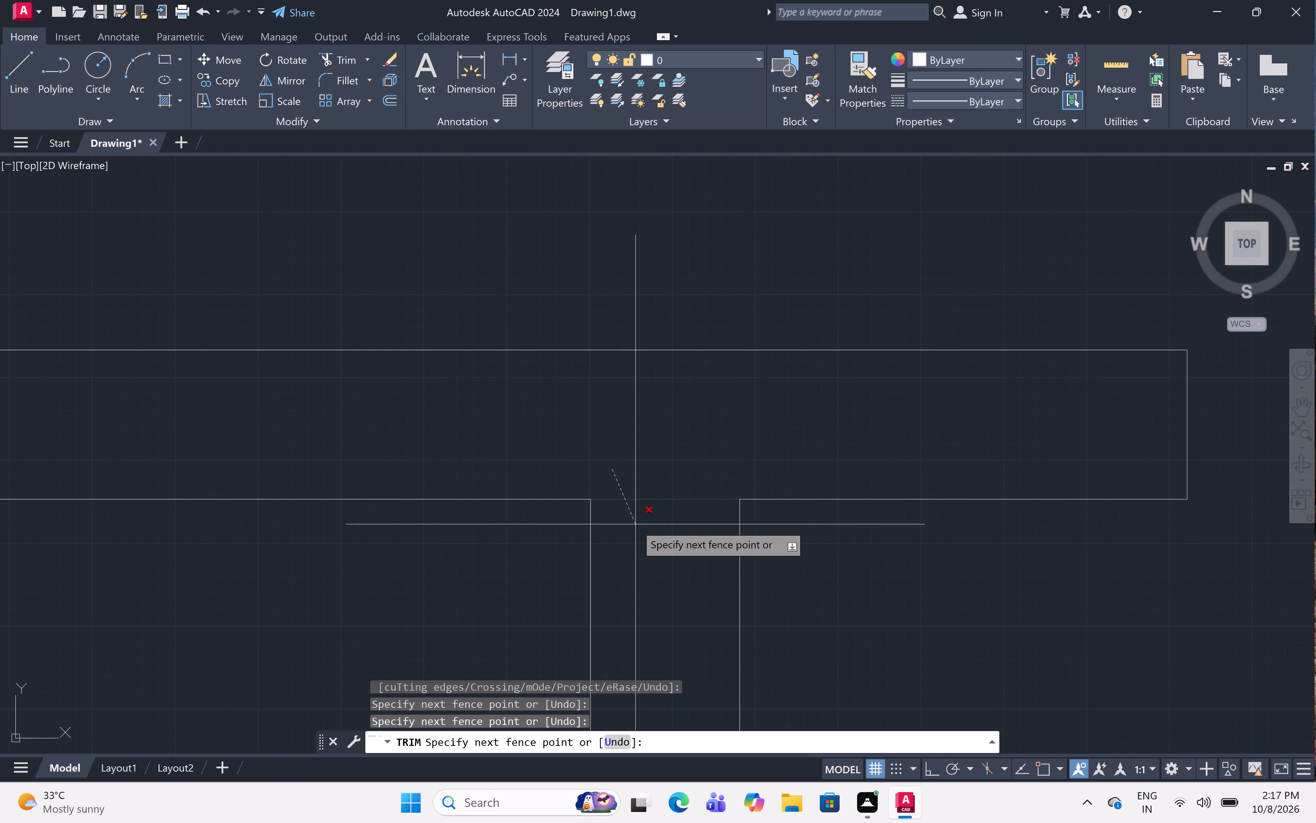
left_click(636, 525)
Trim the overlapping lines where the northwest room's south wall meets the west exterior wall.
scroll(636, 510, "down", 8)
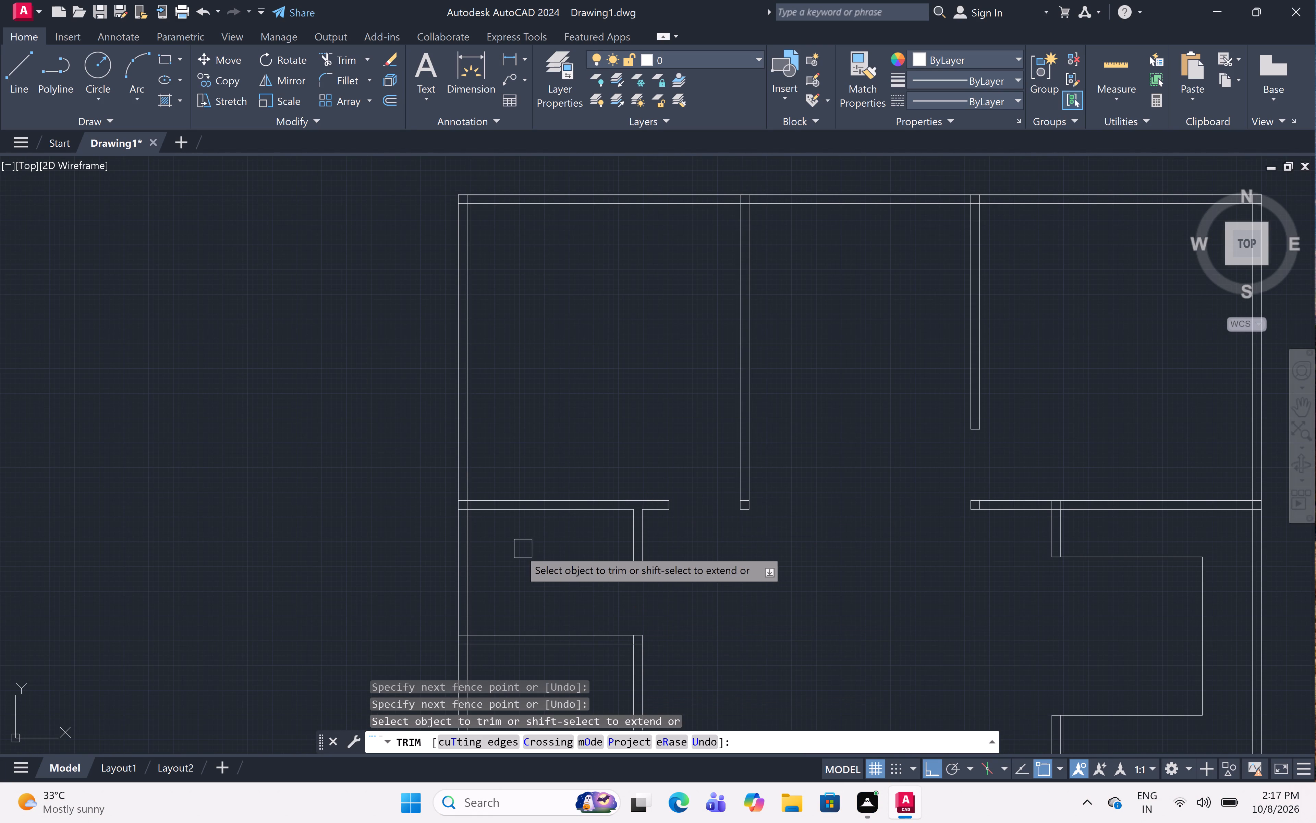
scroll(463, 504, "up", 5)
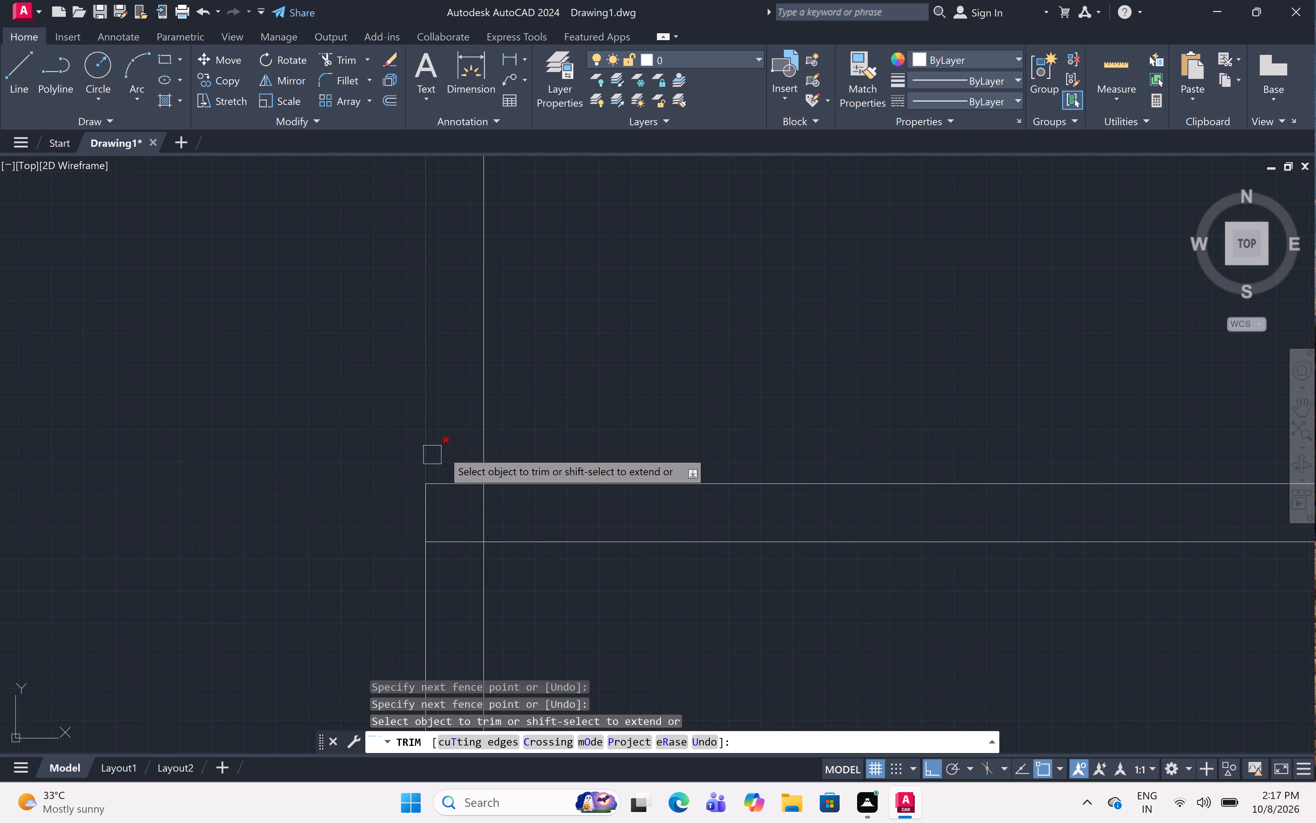
left_click(446, 449)
left_click(446, 603)
left_click(459, 527)
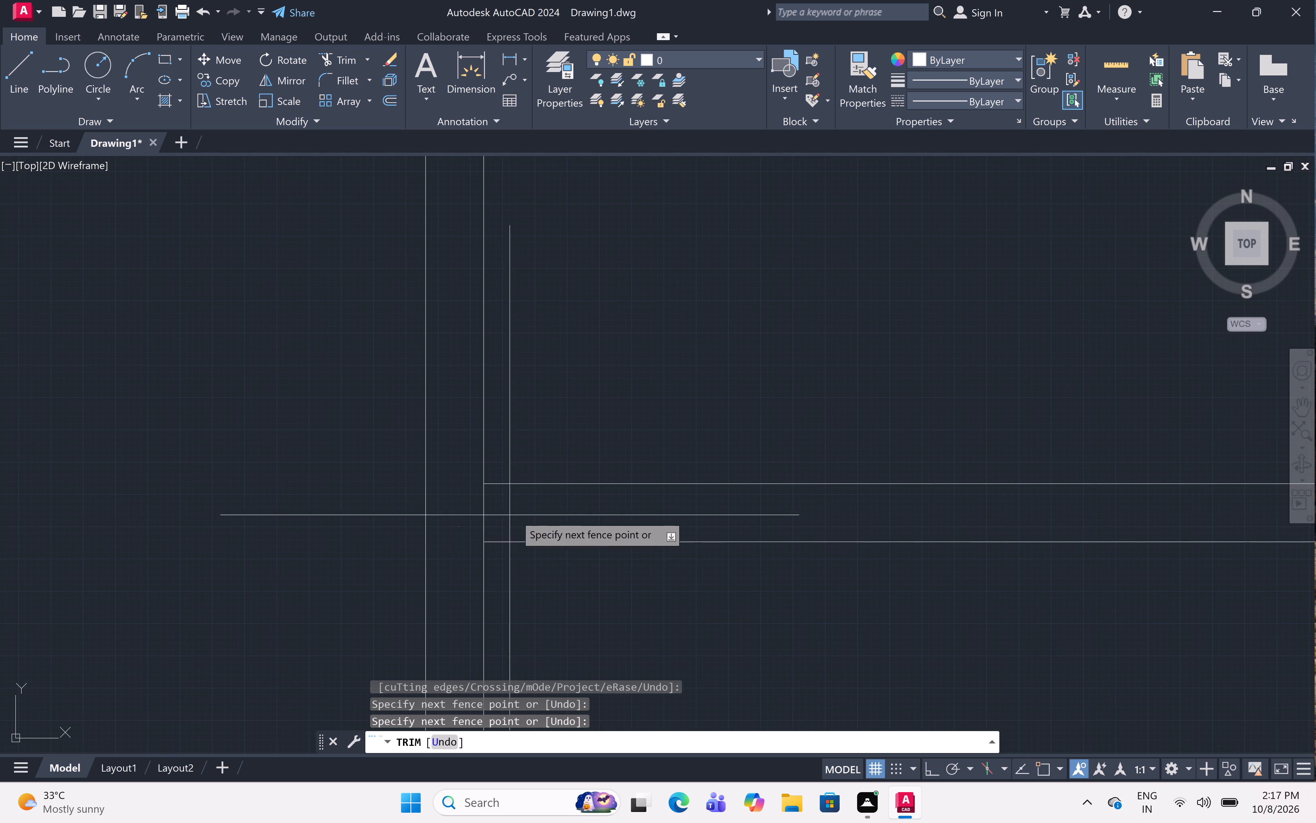
left_click(523, 511)
Trim the overlapping line ends at the northwest outer corner, where the north and west exterior walls meet.
scroll(523, 511, "down", 6)
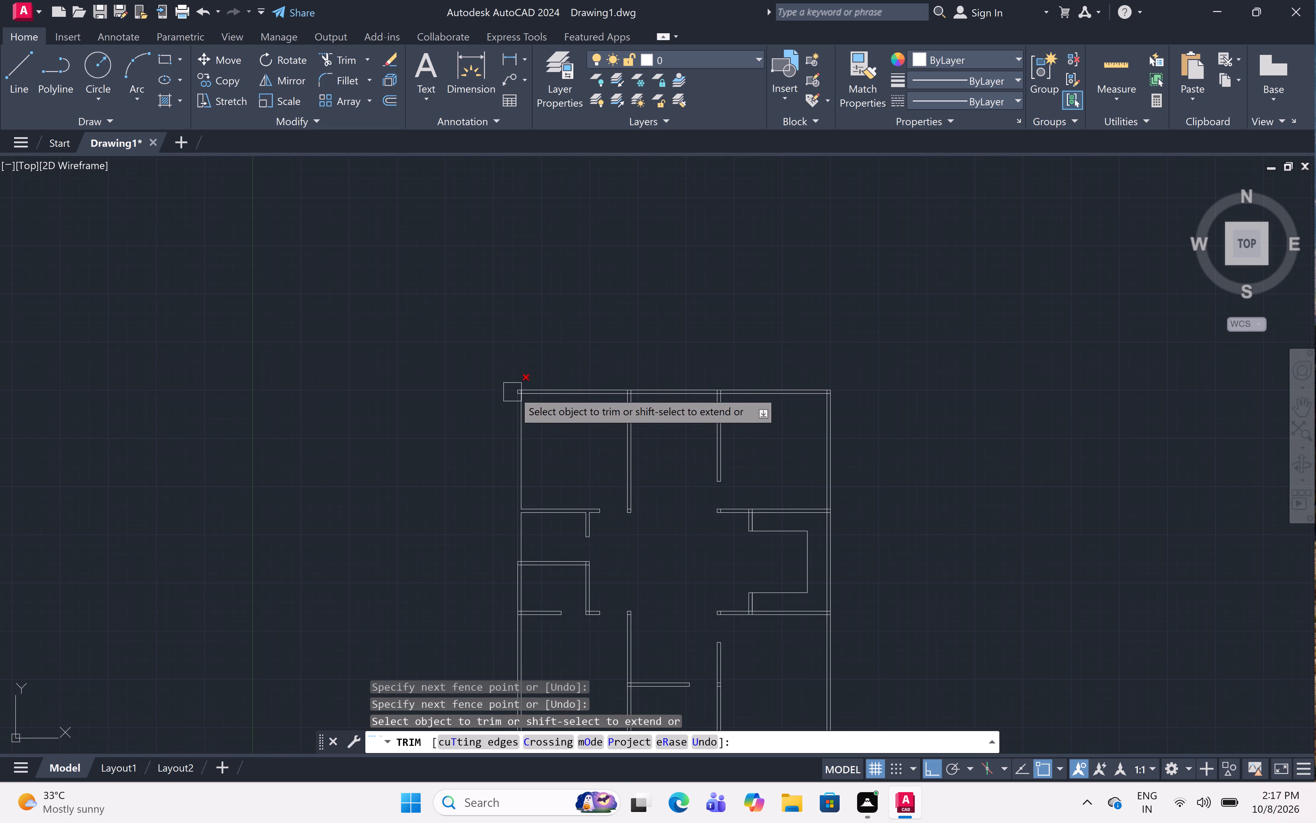
scroll(513, 391, "up", 6)
left_click(599, 427)
left_click(630, 384)
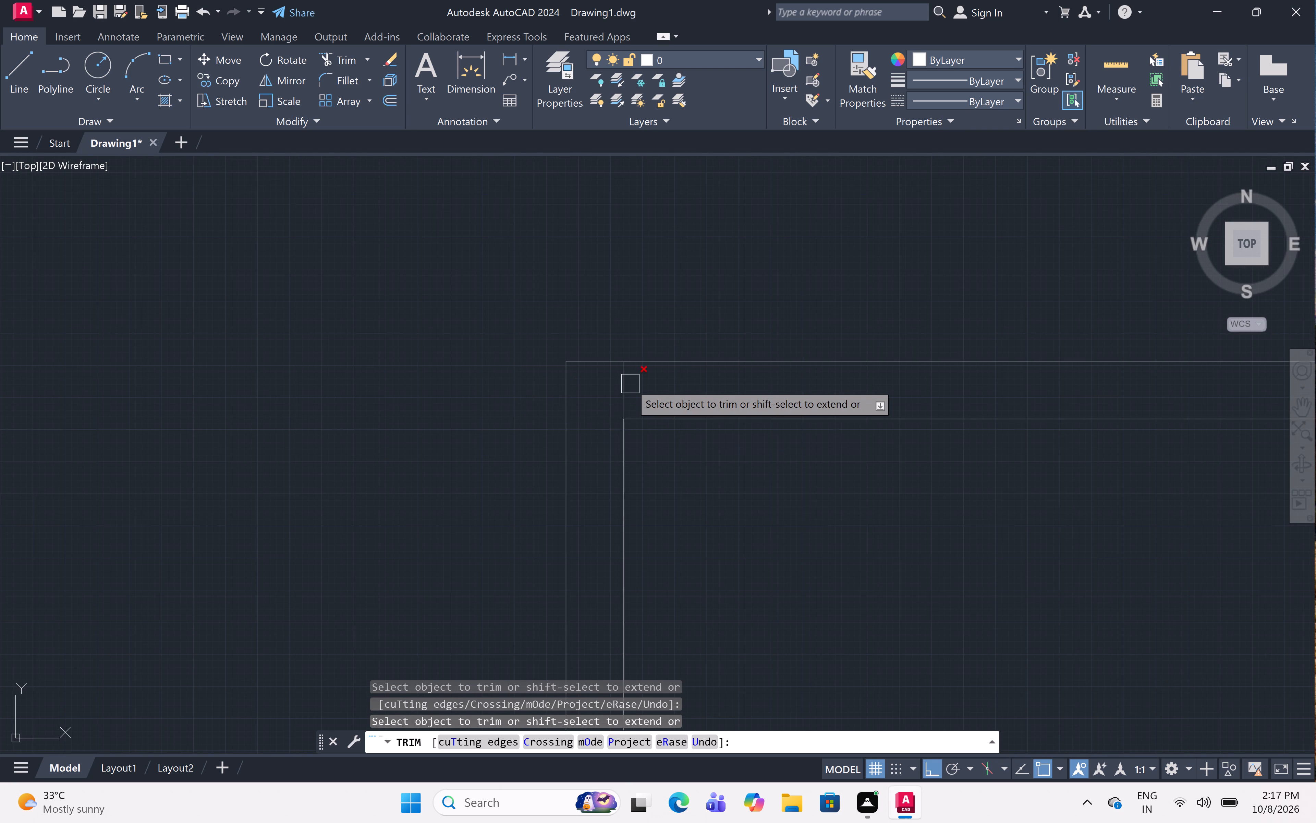
Trim the overlapping lines where the northwest room's east wall meets the north exterior wall.
scroll(628, 384, "down", 7)
scroll(745, 383, "up", 5)
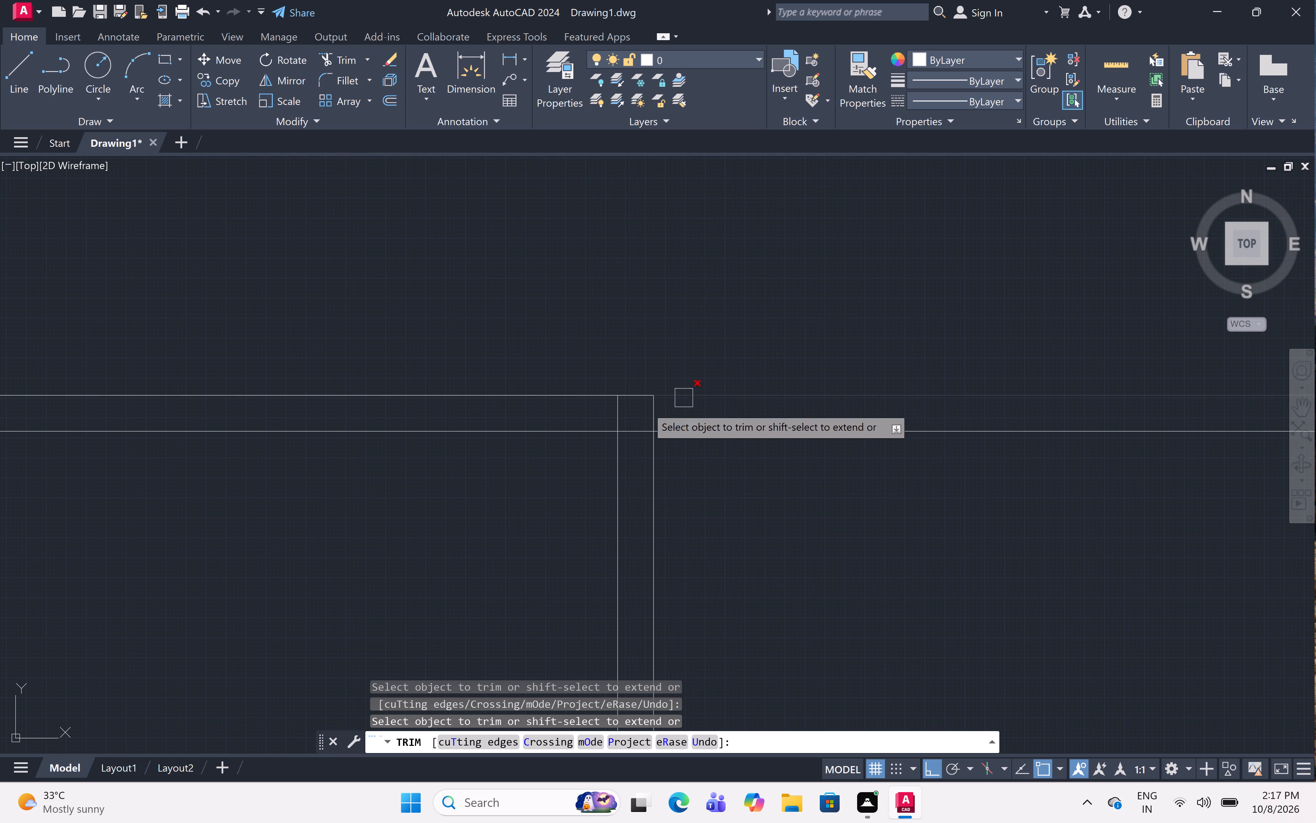
left_click(632, 417)
left_click(595, 420)
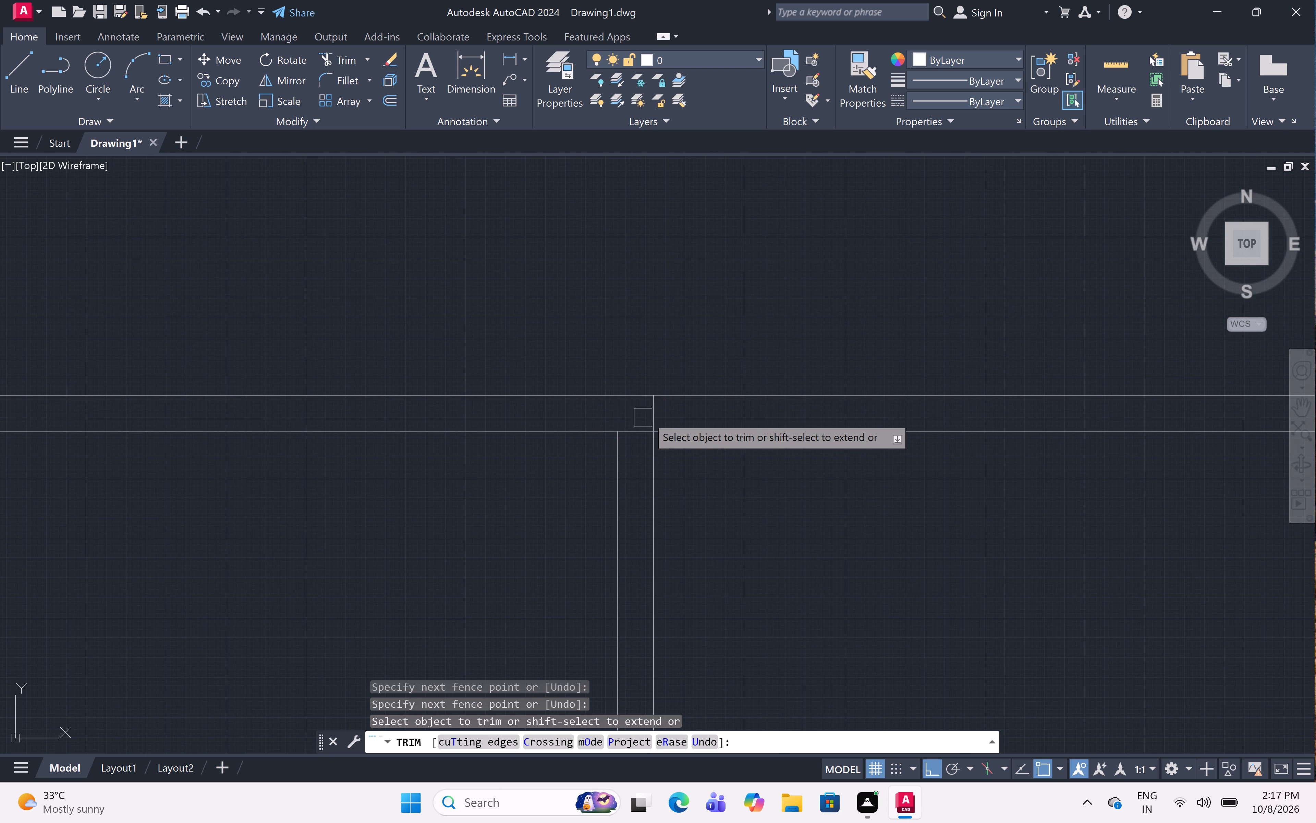
left_click(661, 417)
left_click(641, 428)
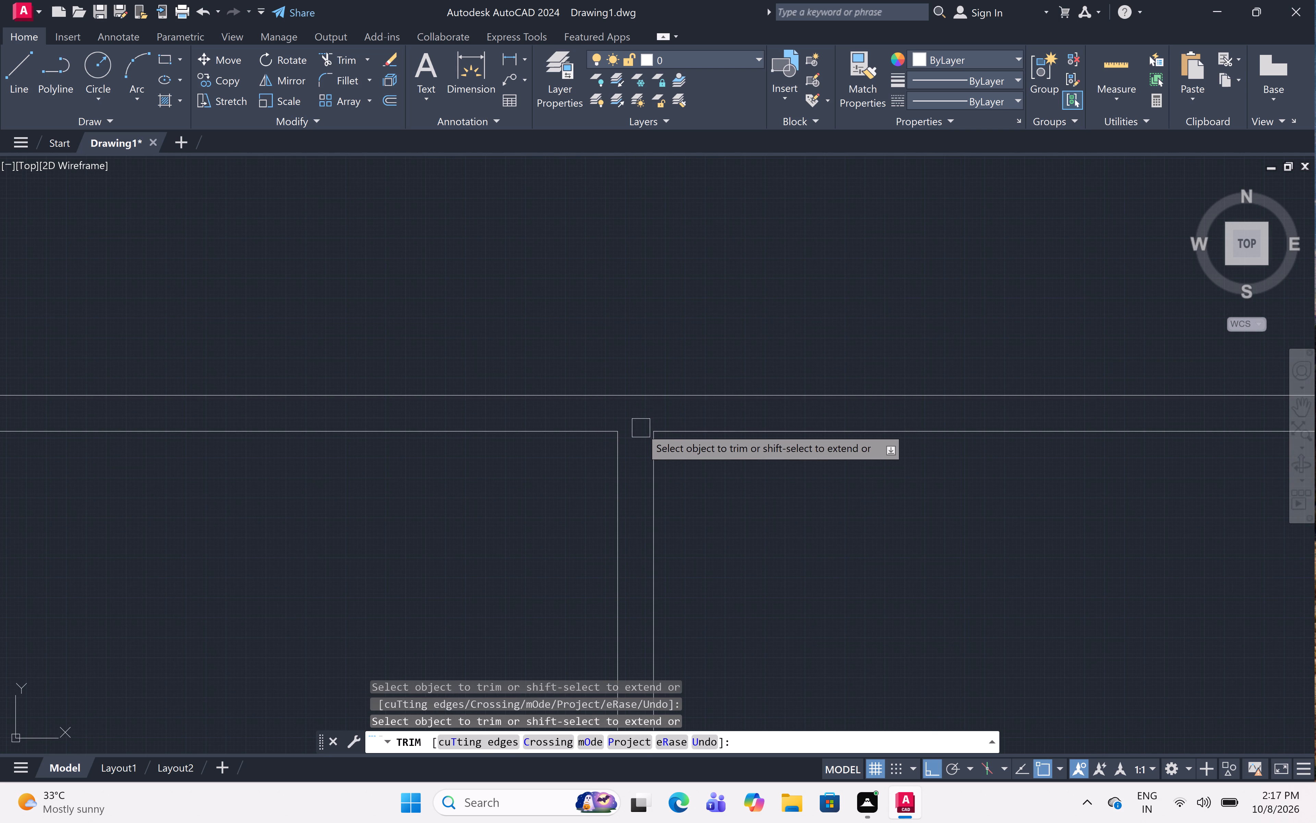
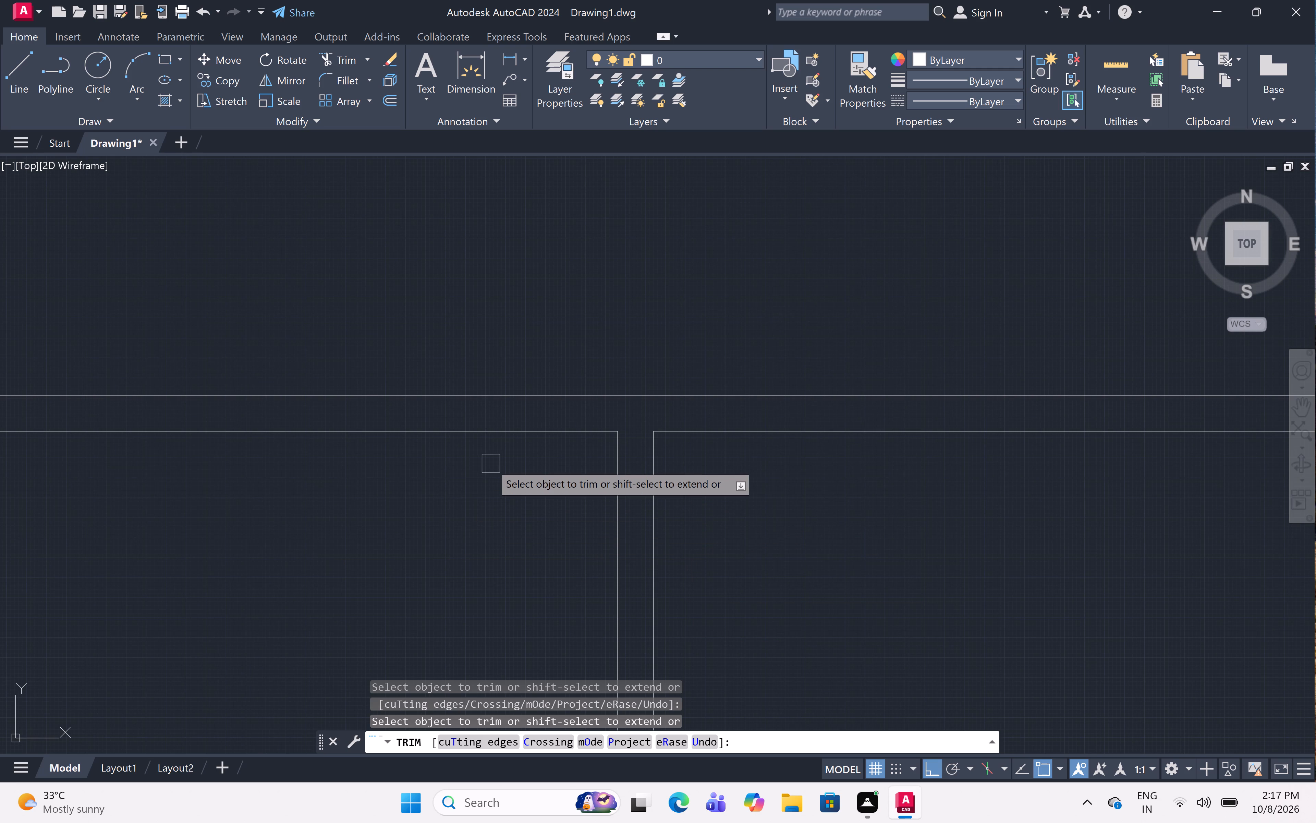
Trim the overlapping lines where the northeast room's west wall meets the north exterior wall.
scroll(515, 469, "down", 6)
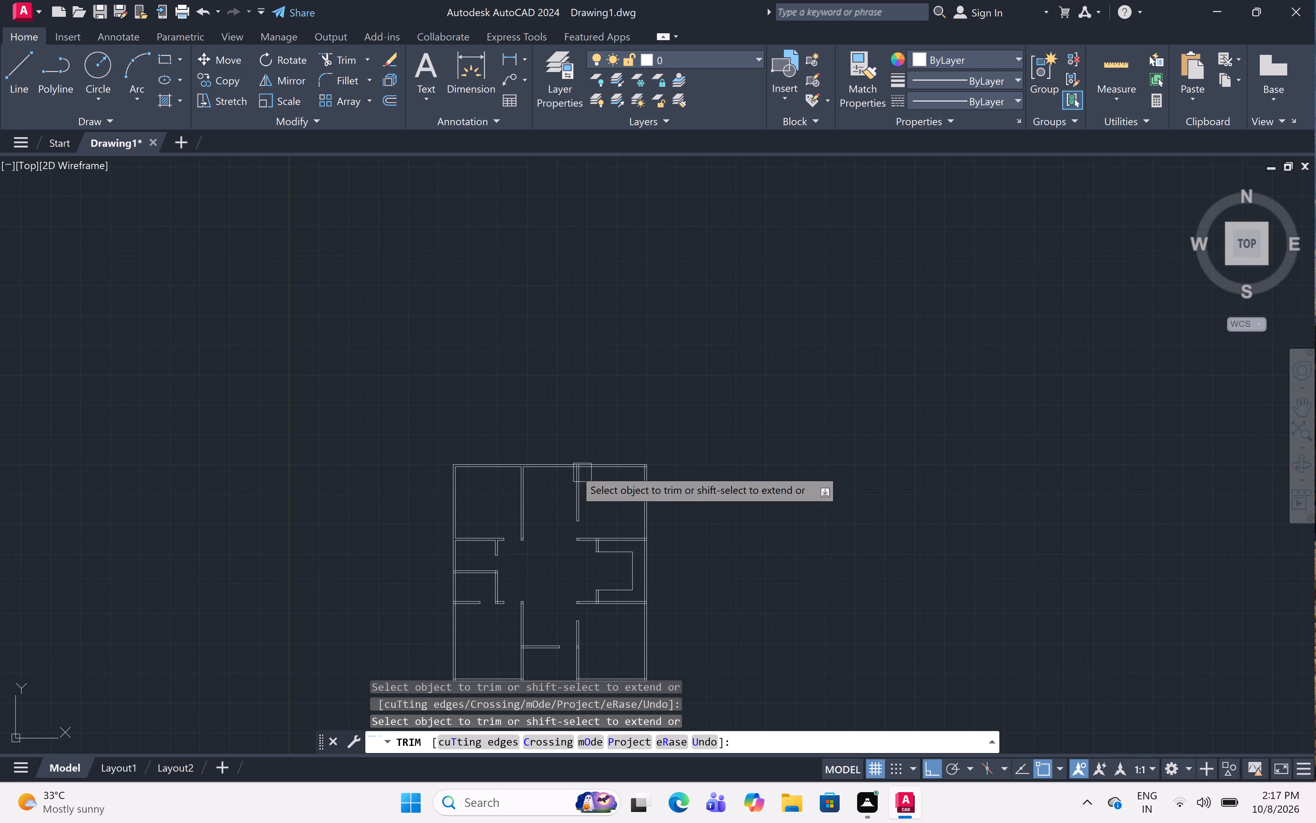
scroll(574, 466, "up", 5)
scroll(602, 468, "up", 3)
left_click(604, 486)
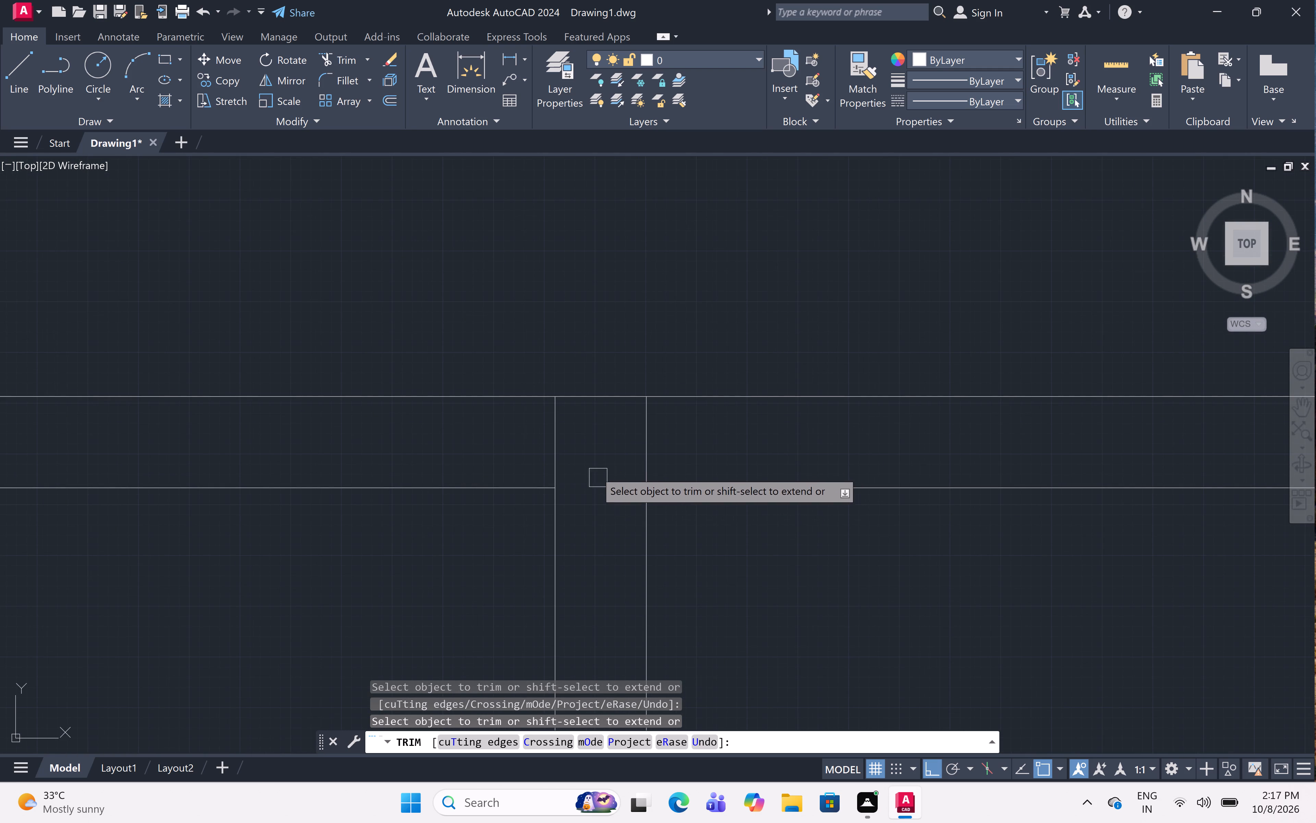
left_click(563, 433)
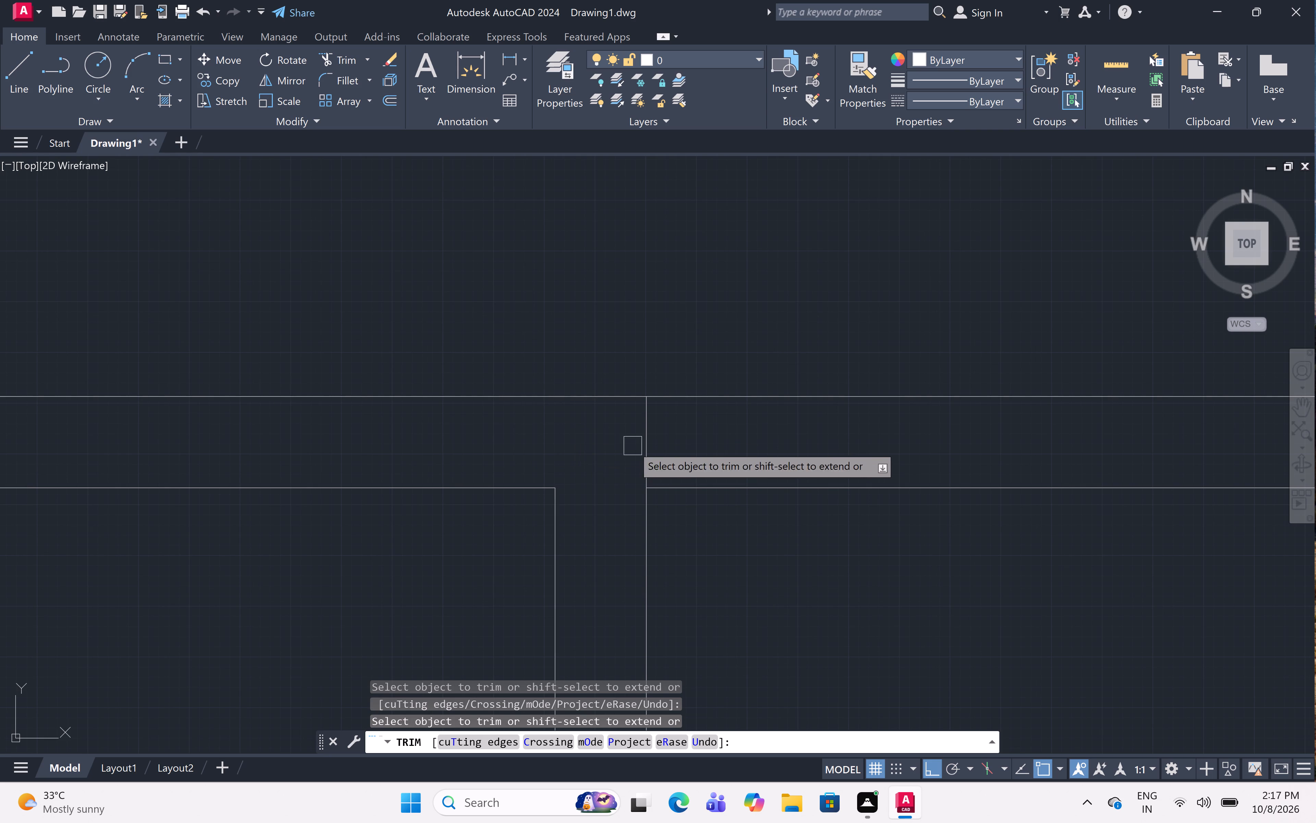
left_click(645, 450)
Trim the overlapping line ends at the northeast outer corner, where the north and east exterior walls meet.
scroll(586, 446, "down", 7)
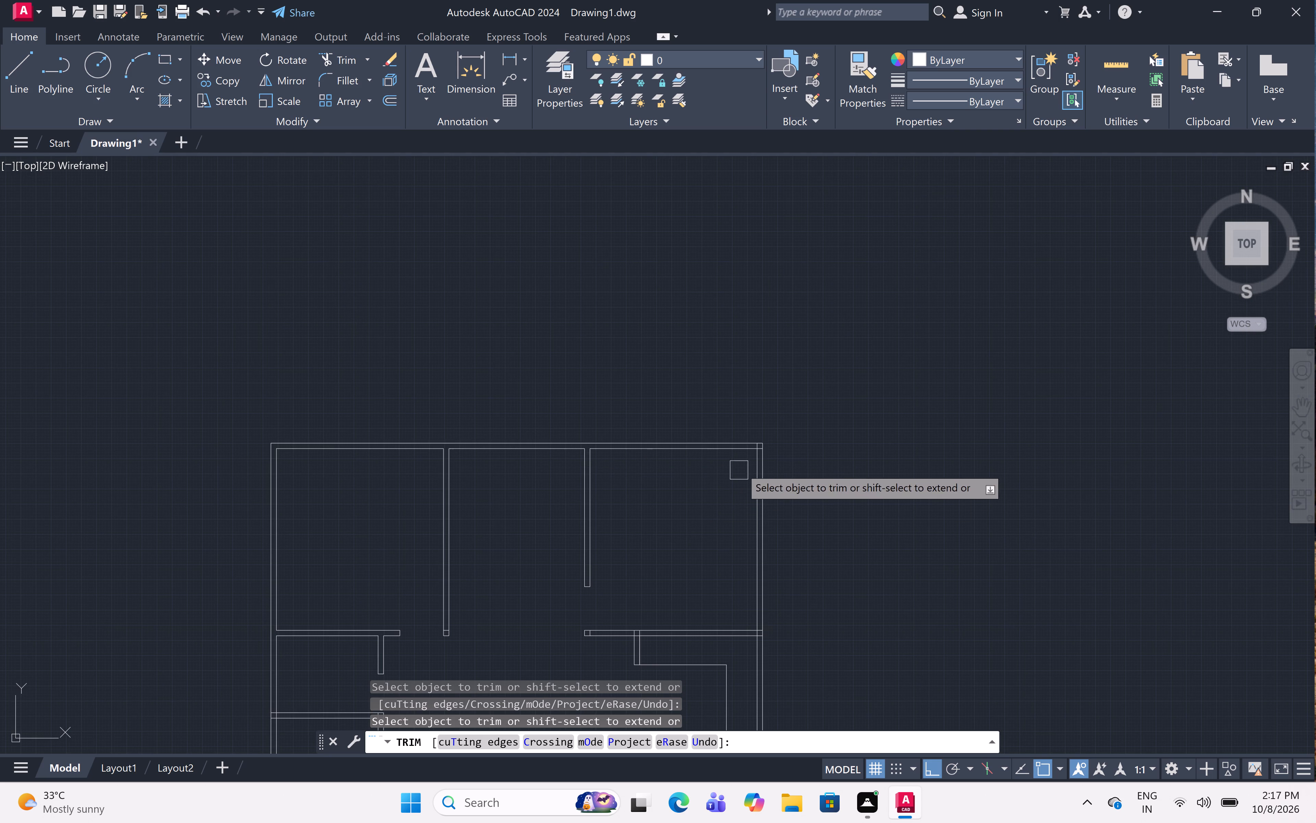
scroll(759, 452, "up", 5)
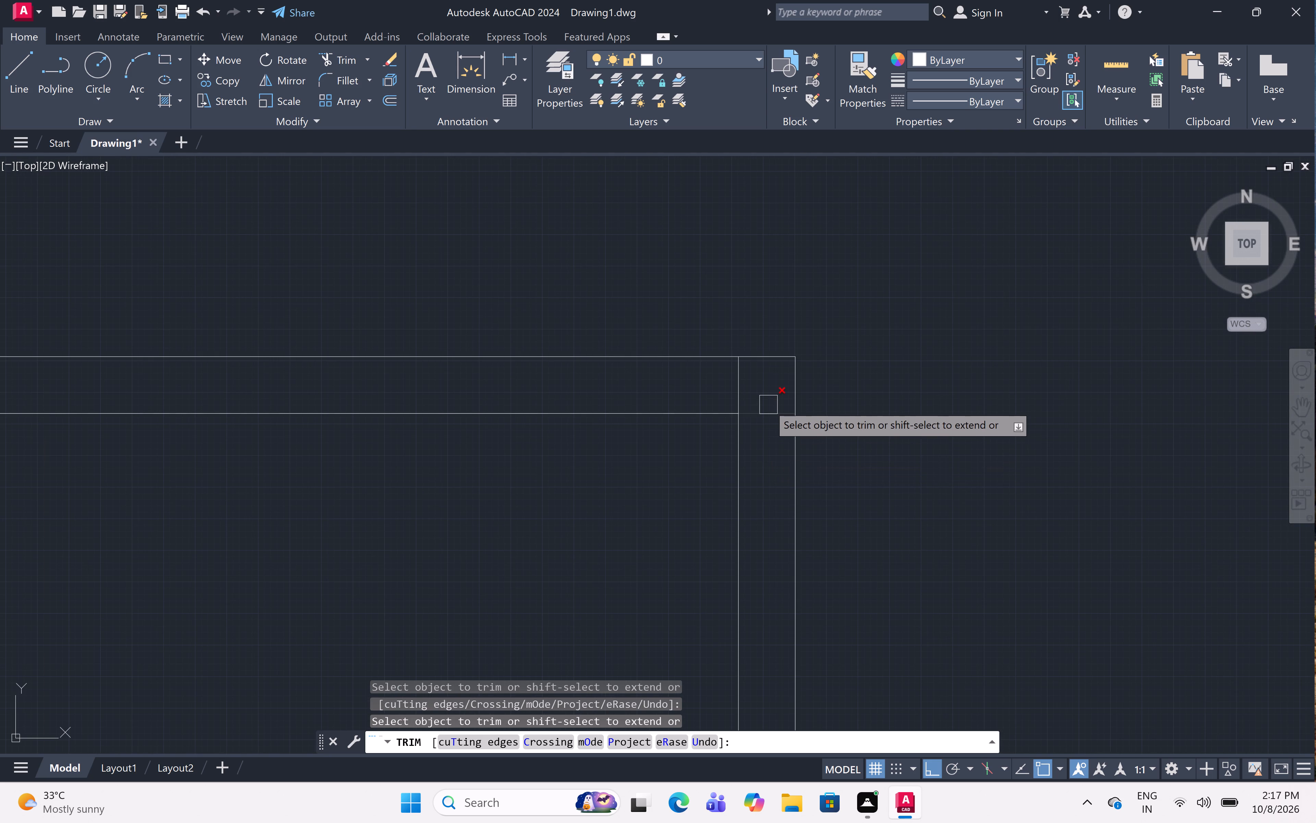
left_click(768, 410)
left_click(736, 383)
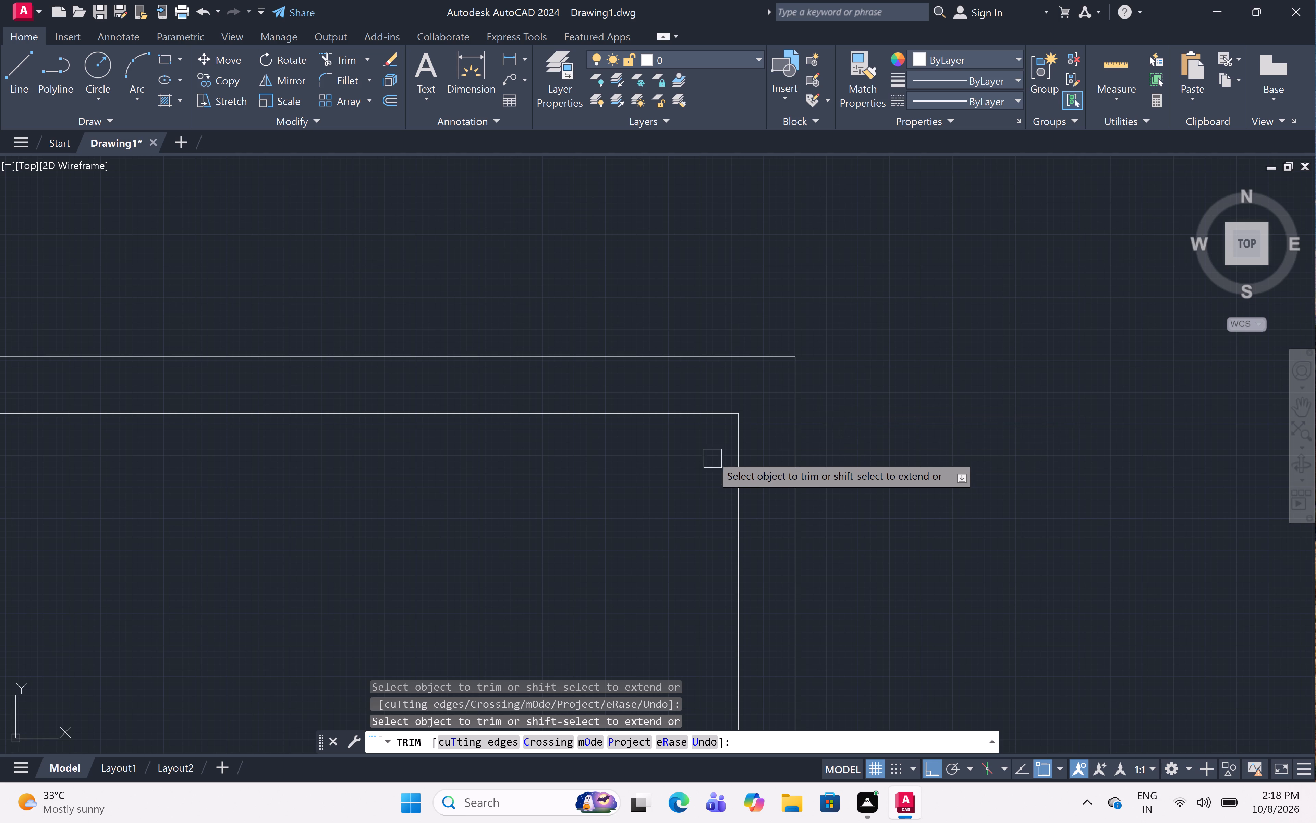
Trim the leftover inner cross line at the south end of the northwest room's east wall.
scroll(715, 451, "down", 5)
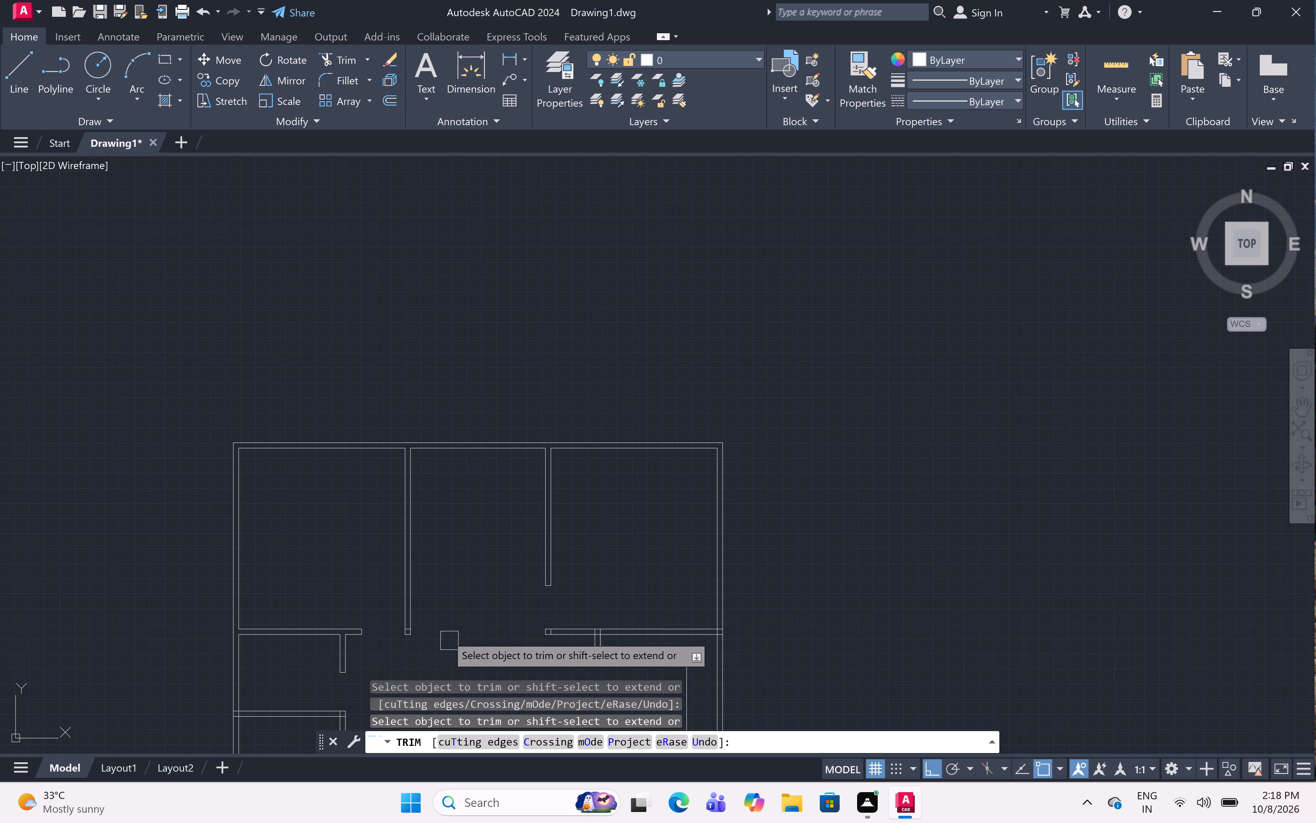
scroll(412, 630, "up", 5)
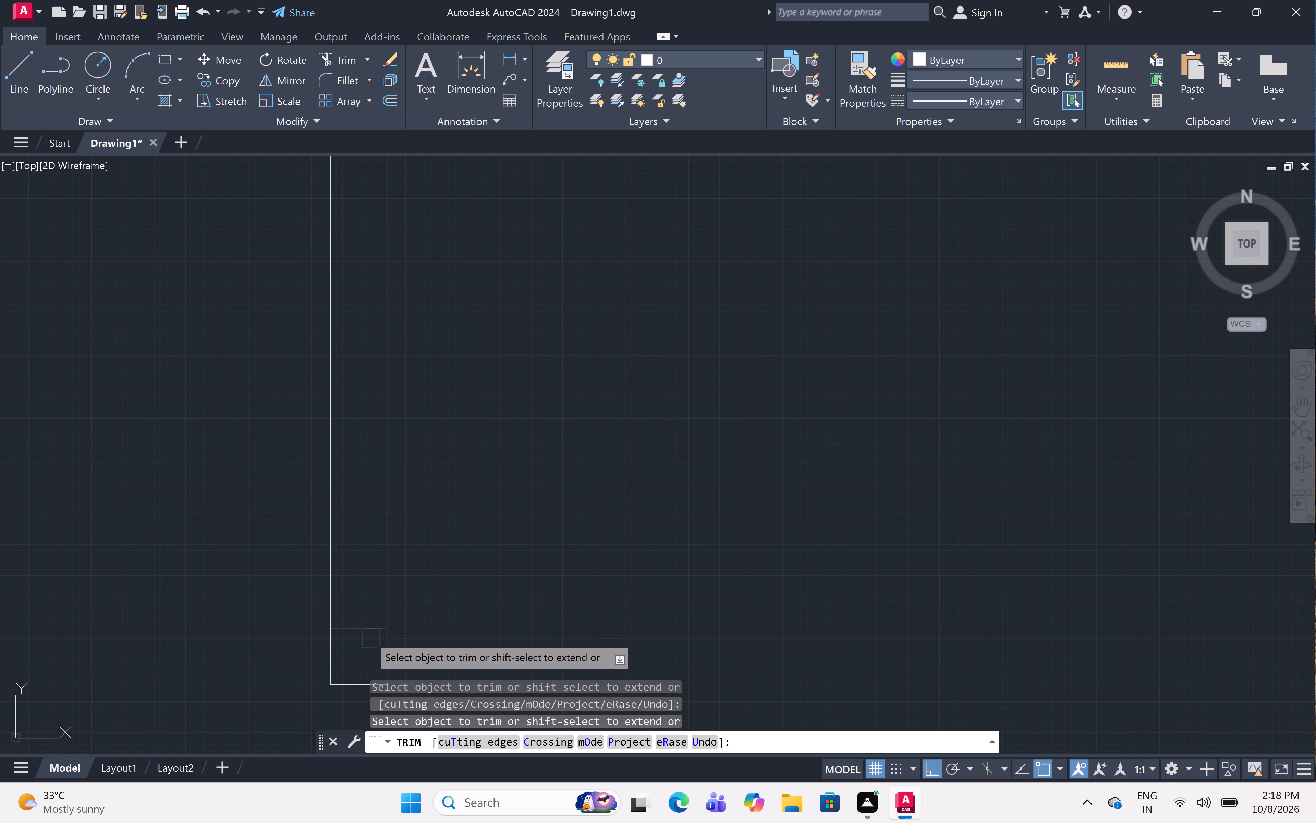
left_click(365, 633)
Trim the overlapping lines where the partition between the two small west rooms meets the west exterior wall.
scroll(509, 534, "down", 6)
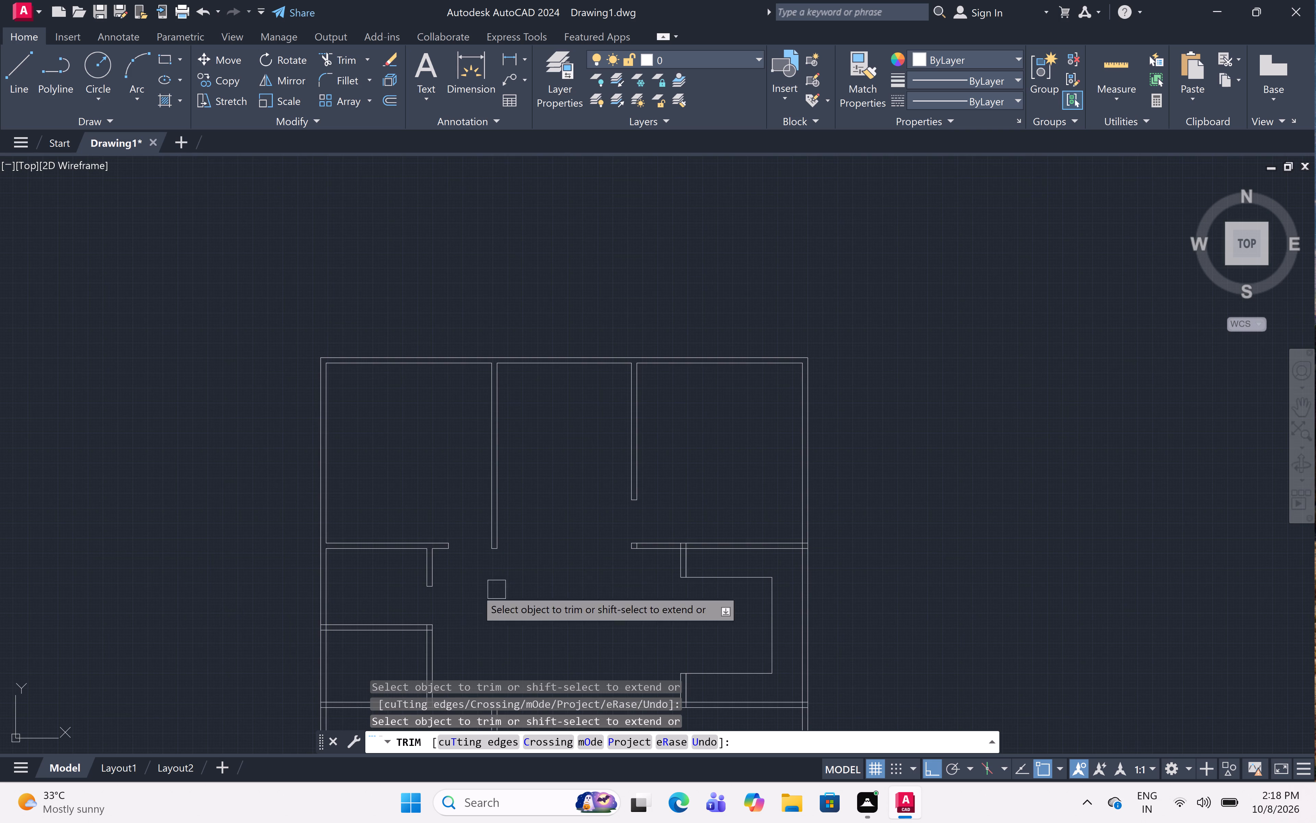
scroll(478, 574, "down", 2)
scroll(413, 597, "up", 3)
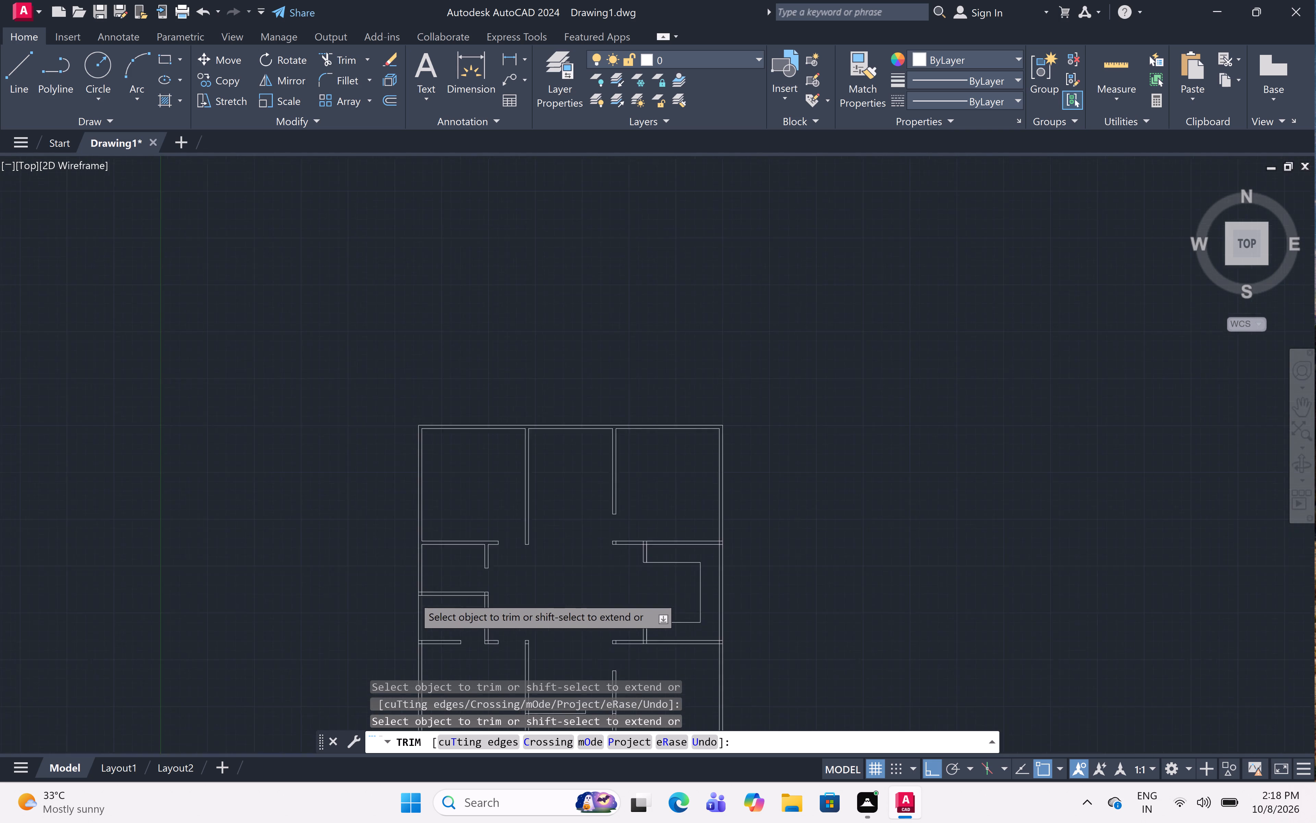
scroll(413, 597, "up", 3)
scroll(480, 585, "up", 2)
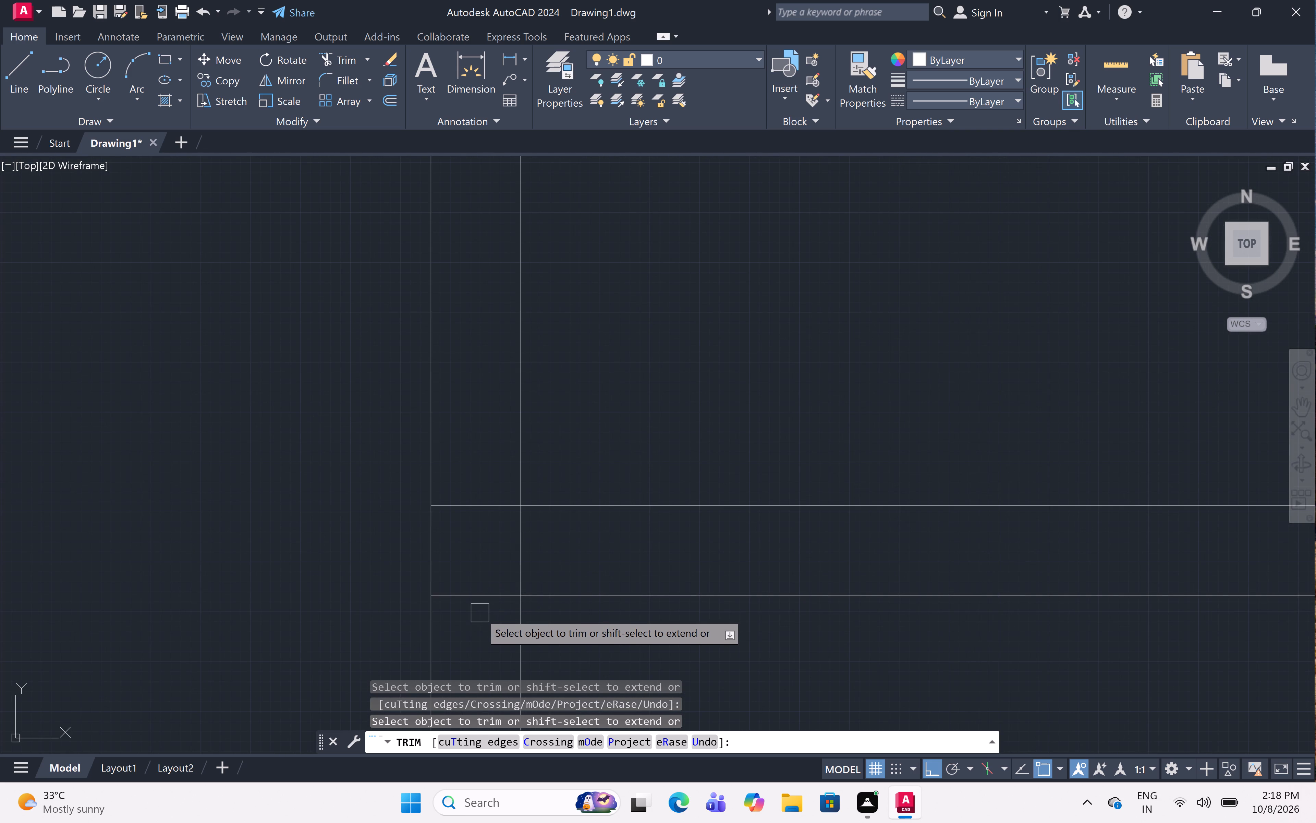
left_click(476, 603)
left_click(489, 502)
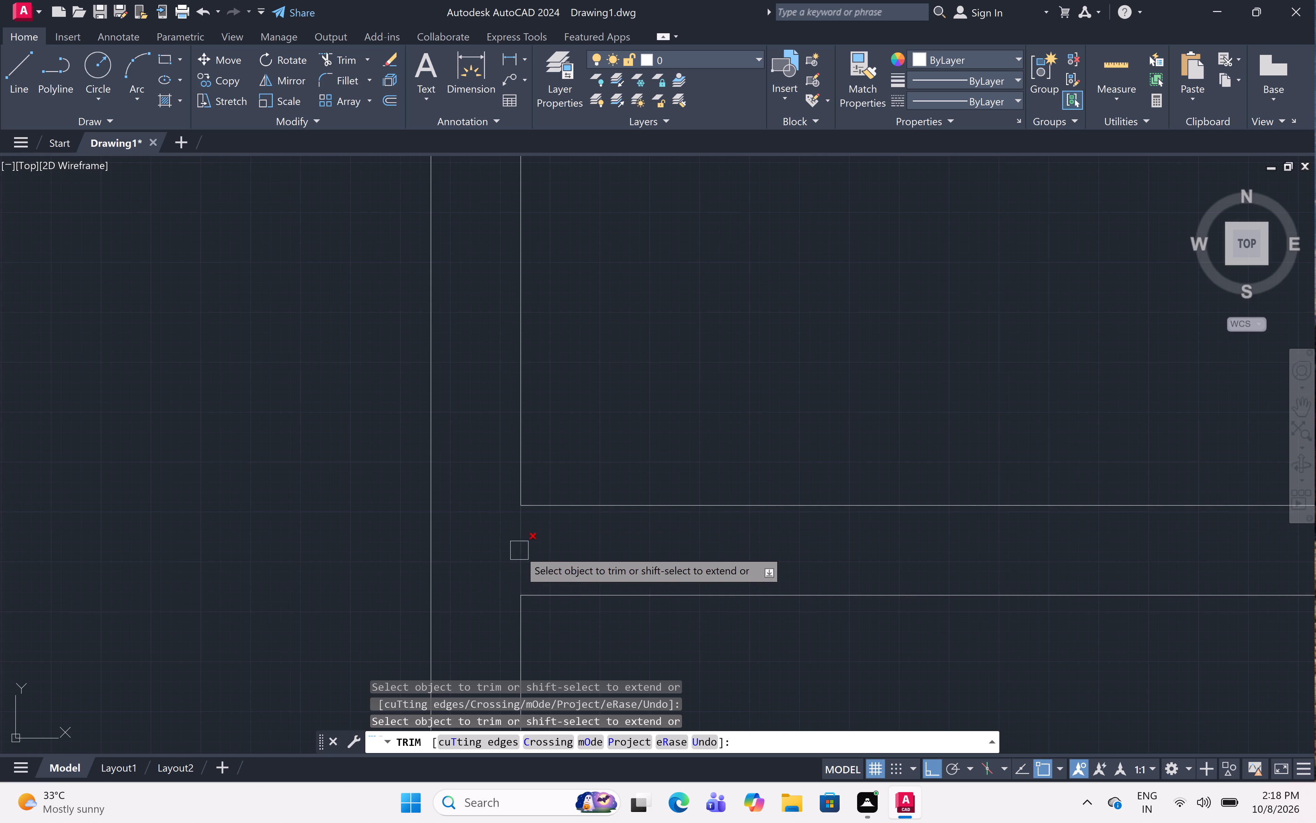
left_click(521, 552)
Trim the overlapping lines at the lower small west room's northeast corner, where its north and east walls meet.
scroll(482, 549, "down", 4)
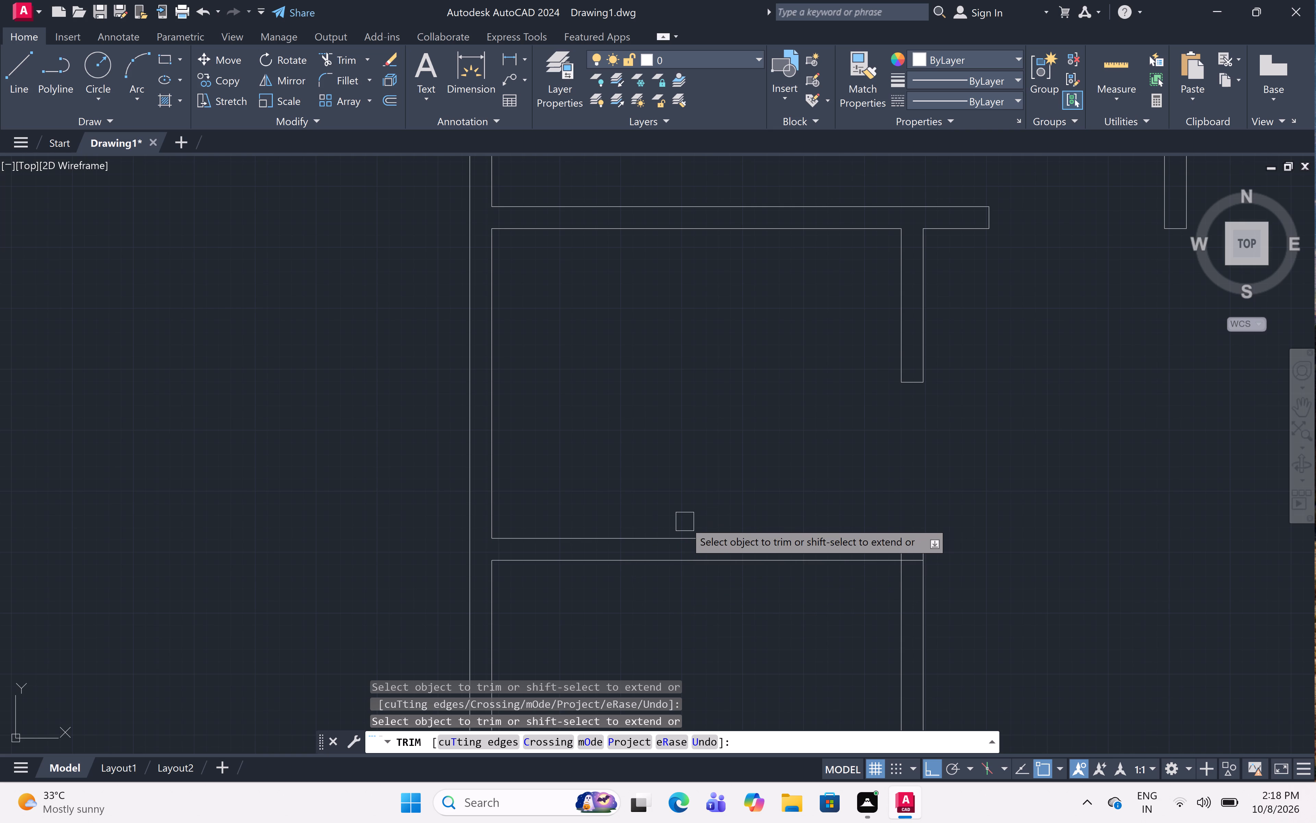
scroll(634, 511, "down", 3)
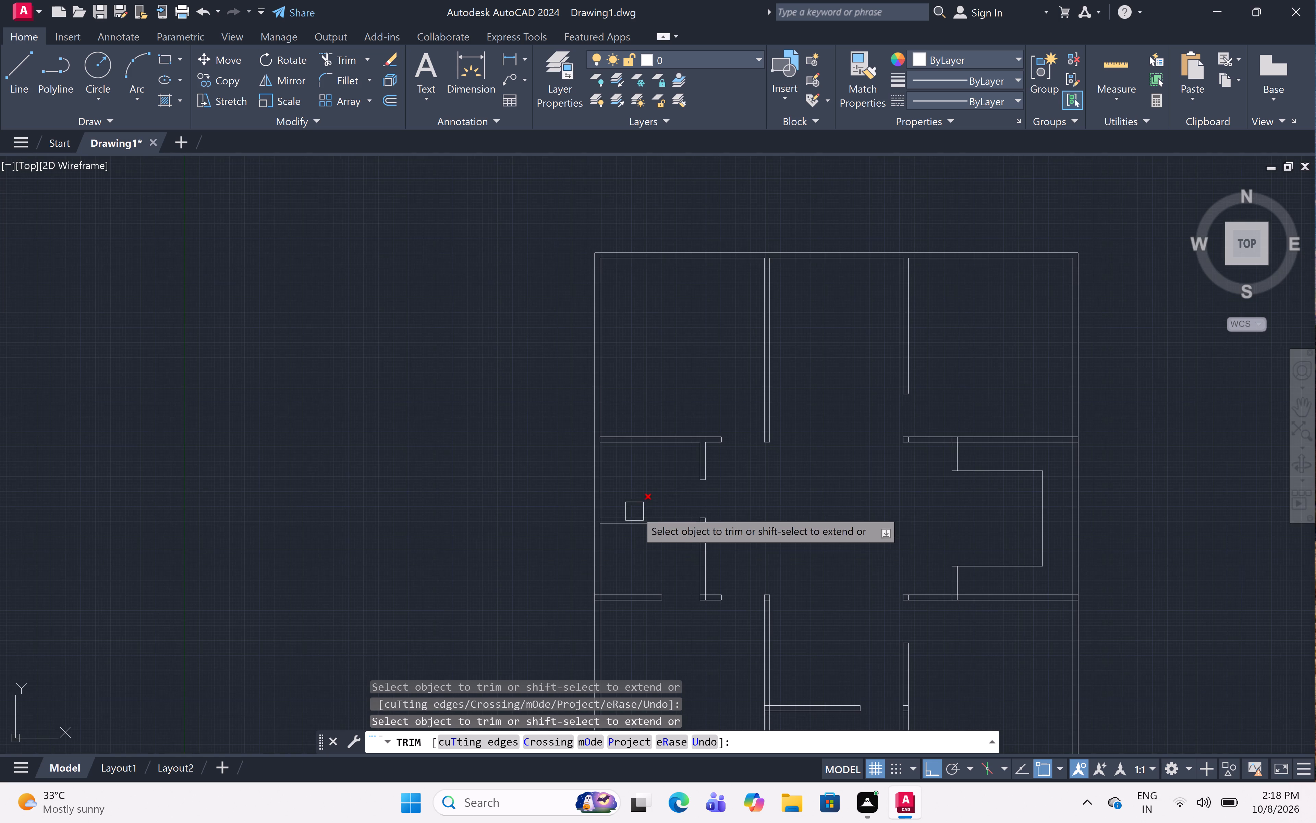
scroll(691, 524, "up", 4)
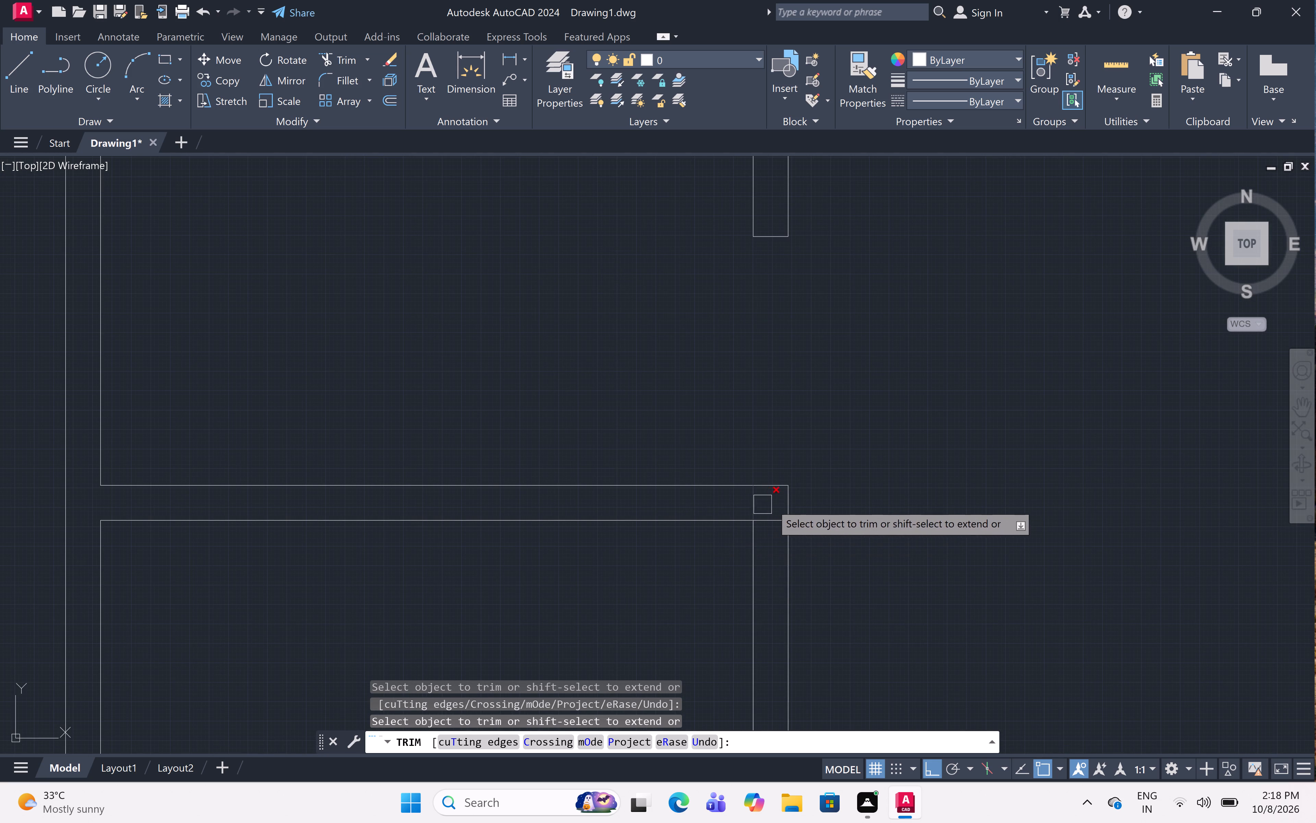
left_click(749, 505)
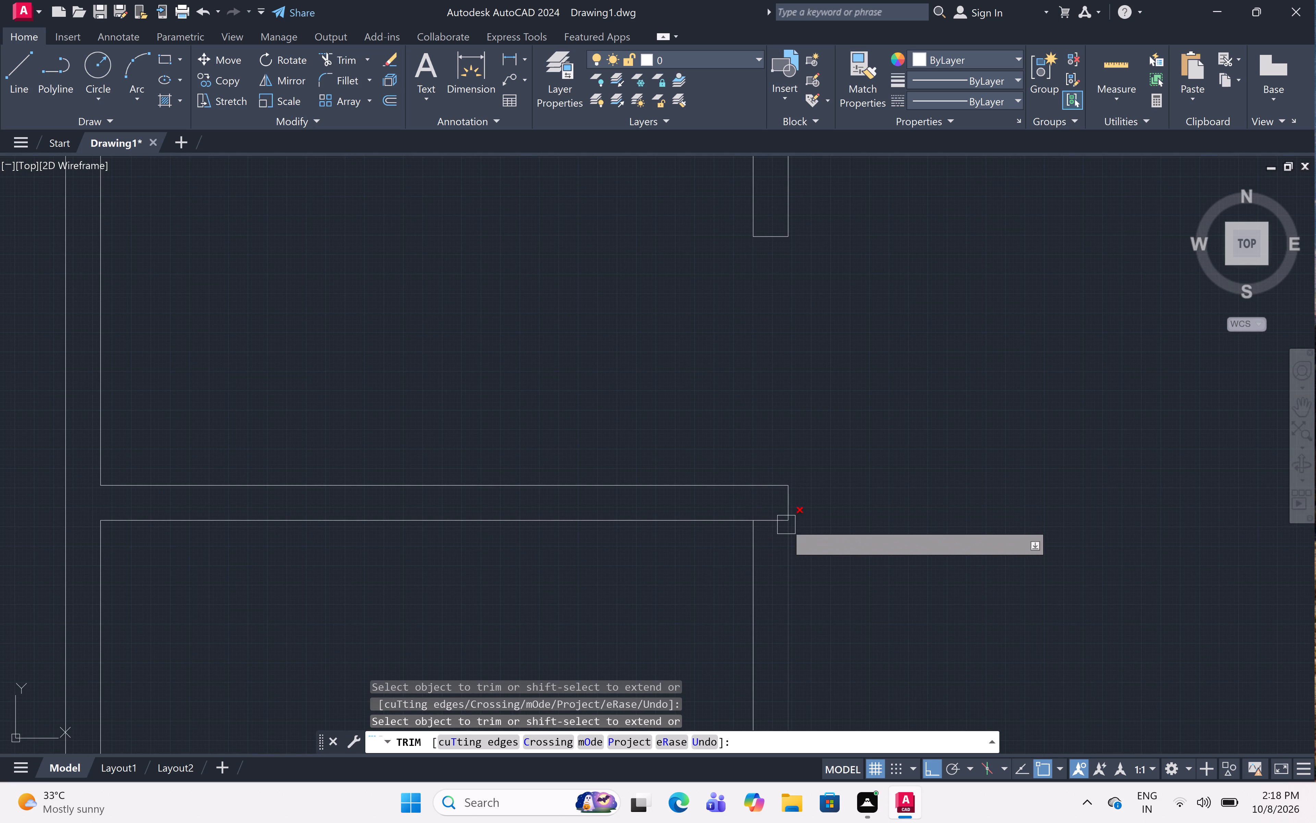
left_click(772, 518)
Trim the overlapping lines where the lower small west room's east wall meets the southwest room's north wall.
scroll(780, 441, "down", 6)
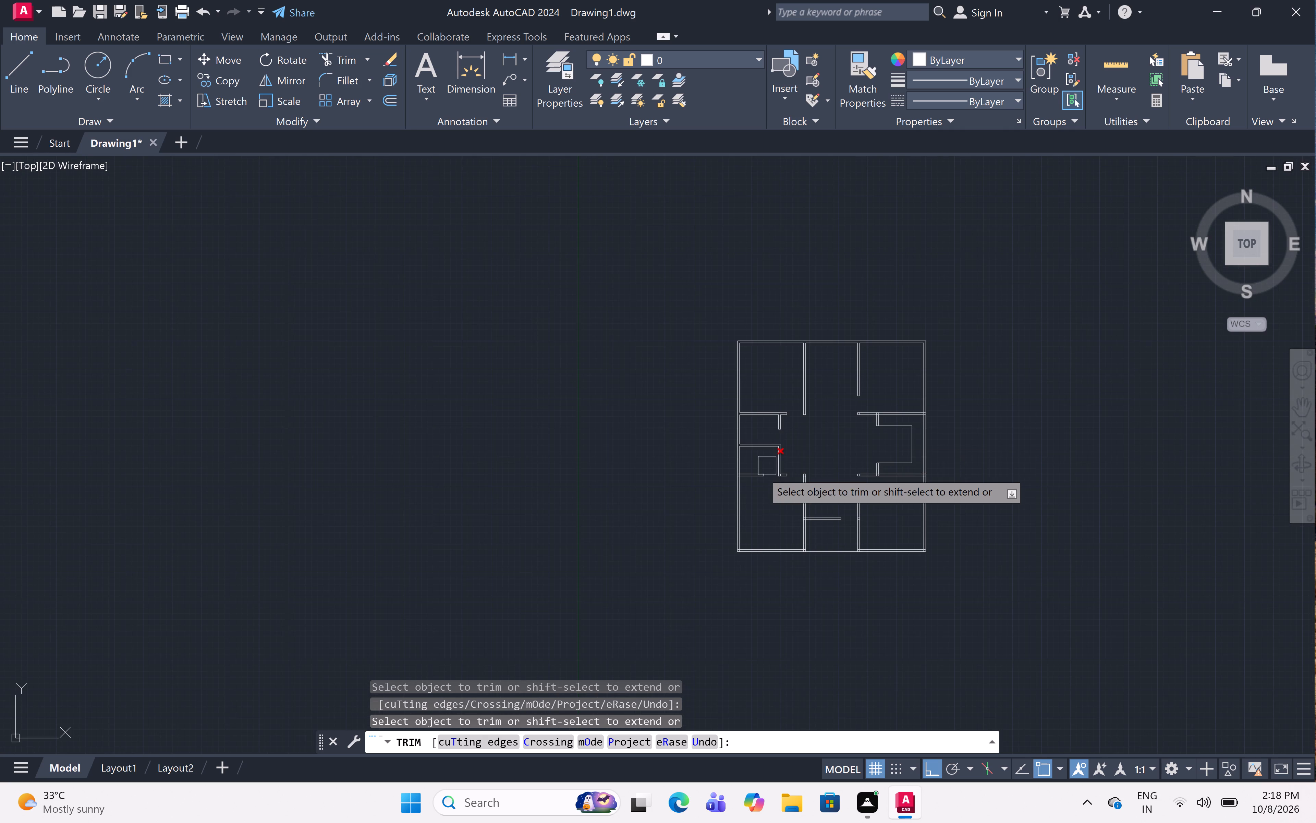
scroll(760, 474, "up", 5)
scroll(999, 487, "up", 2)
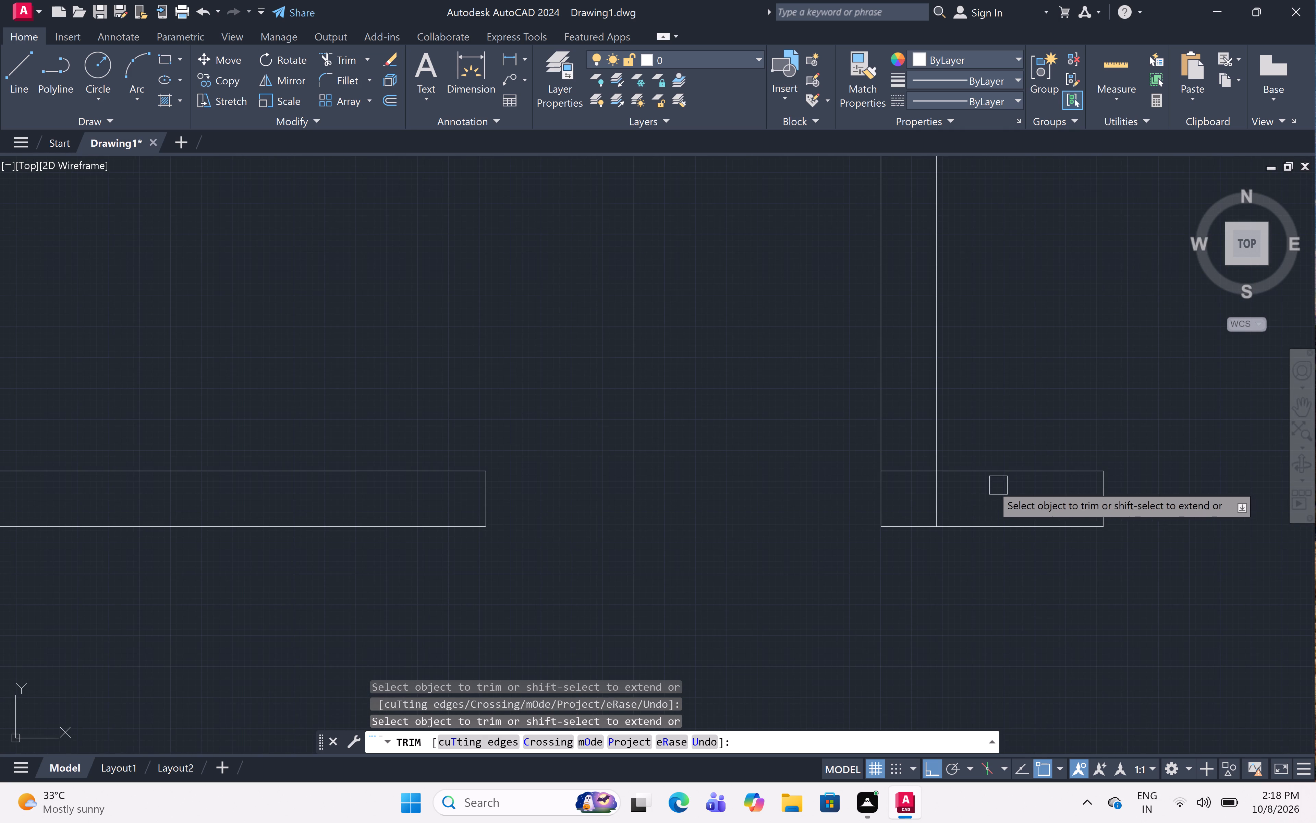
left_click(943, 497)
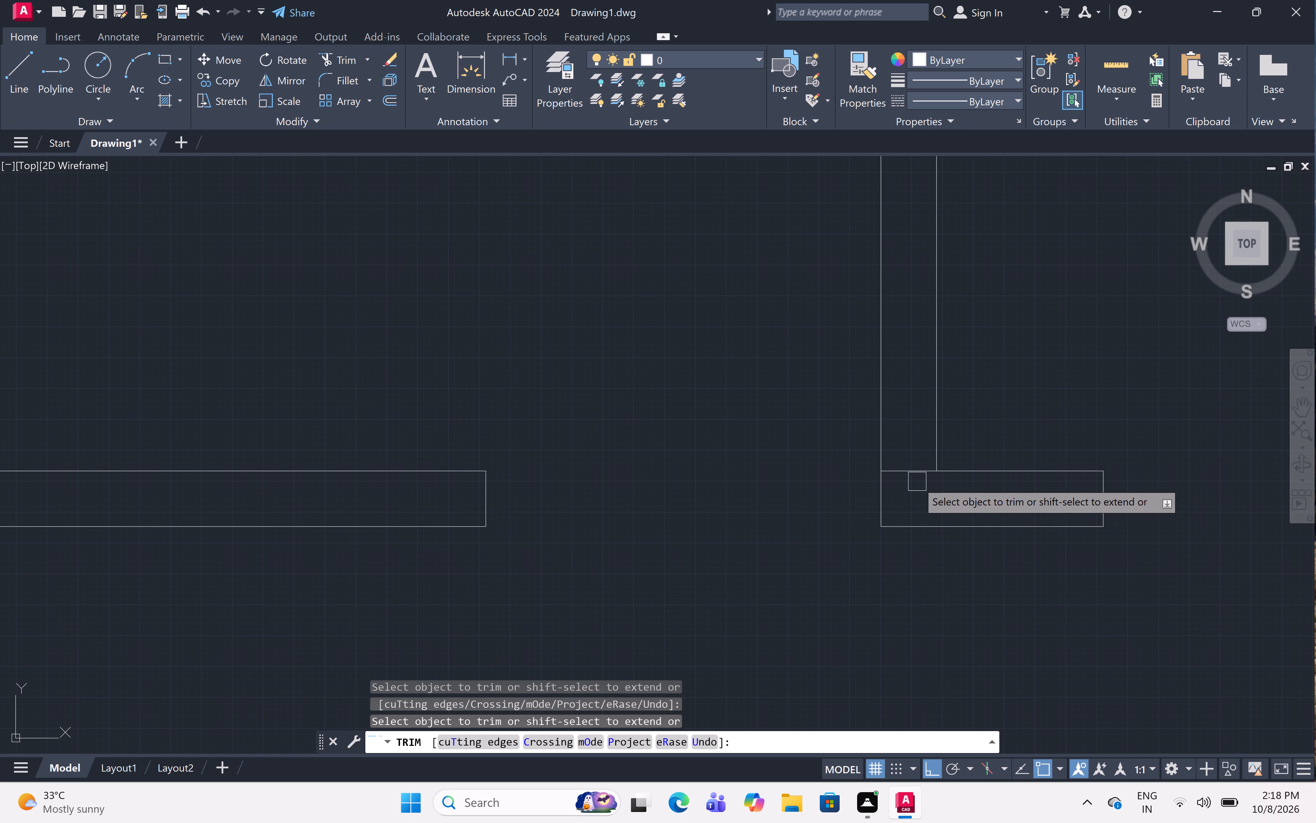
left_click(917, 473)
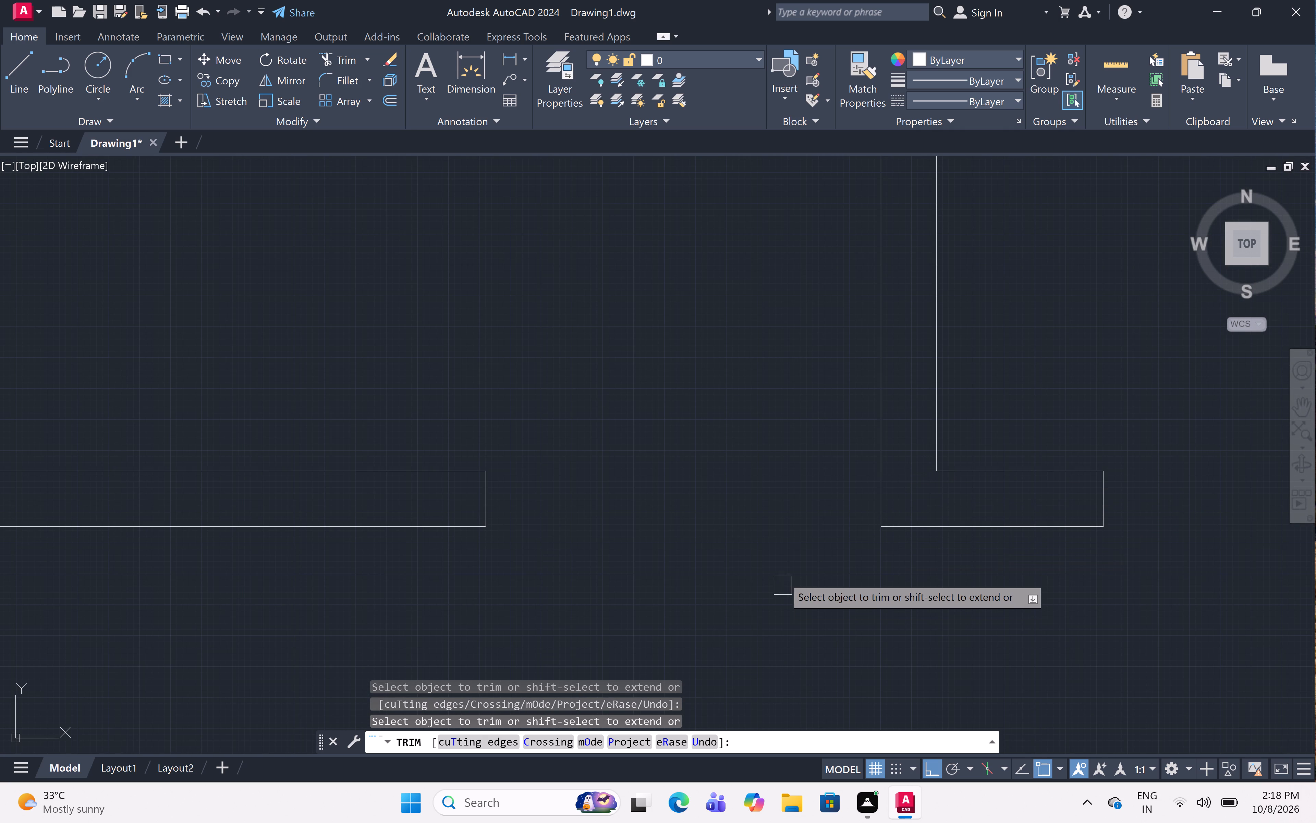
Trim the overlapping lines where the southwest room's north wall meets the west exterior wall.
scroll(783, 563, "down", 4)
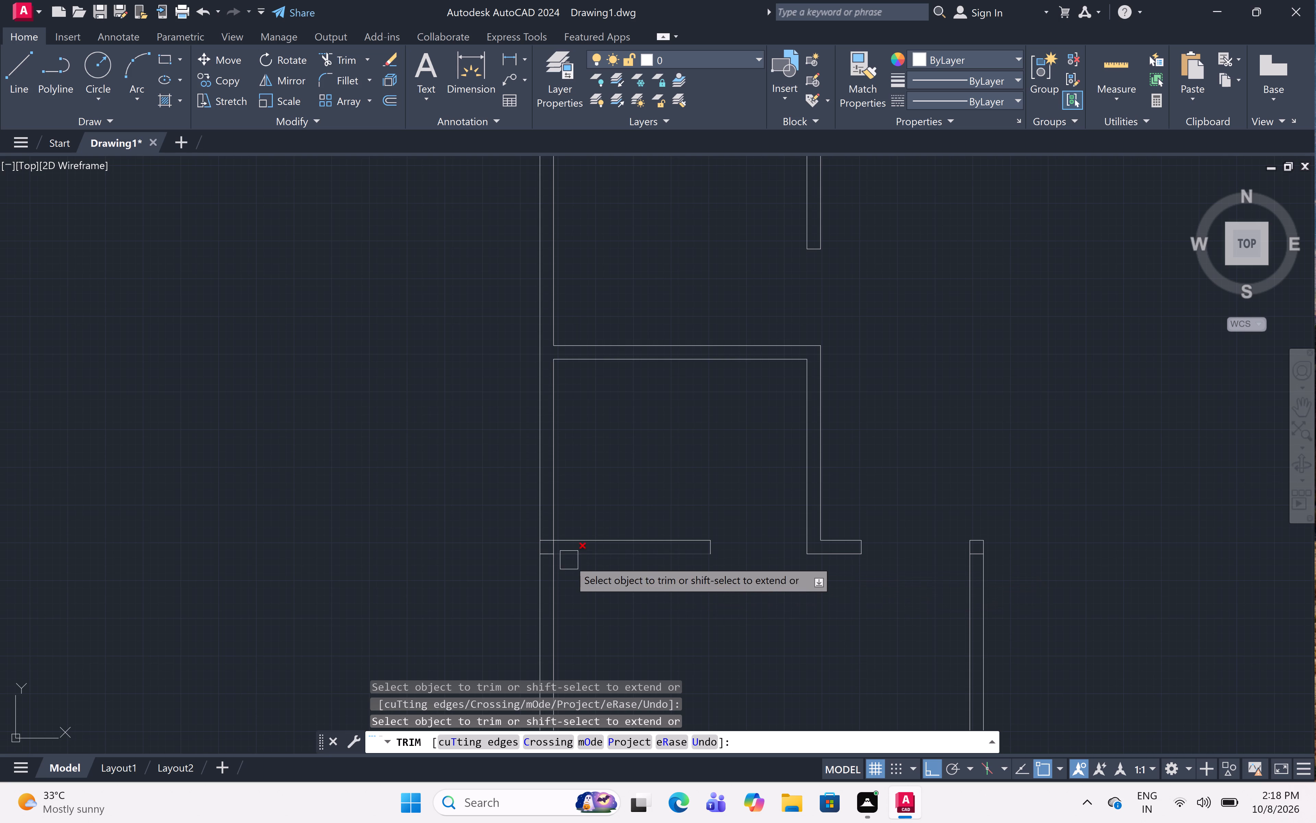
scroll(542, 554, "up", 5)
left_click(558, 557)
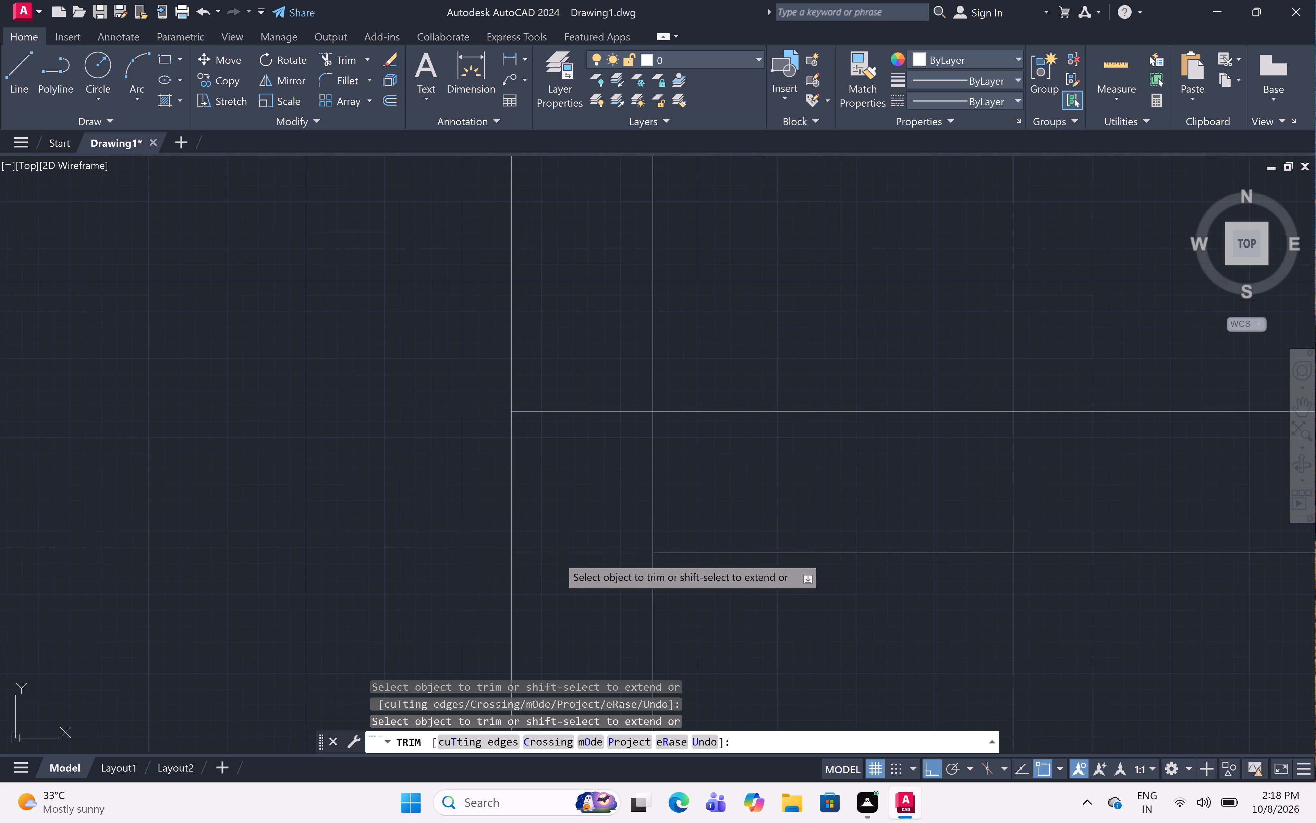
left_click(590, 415)
left_click(645, 492)
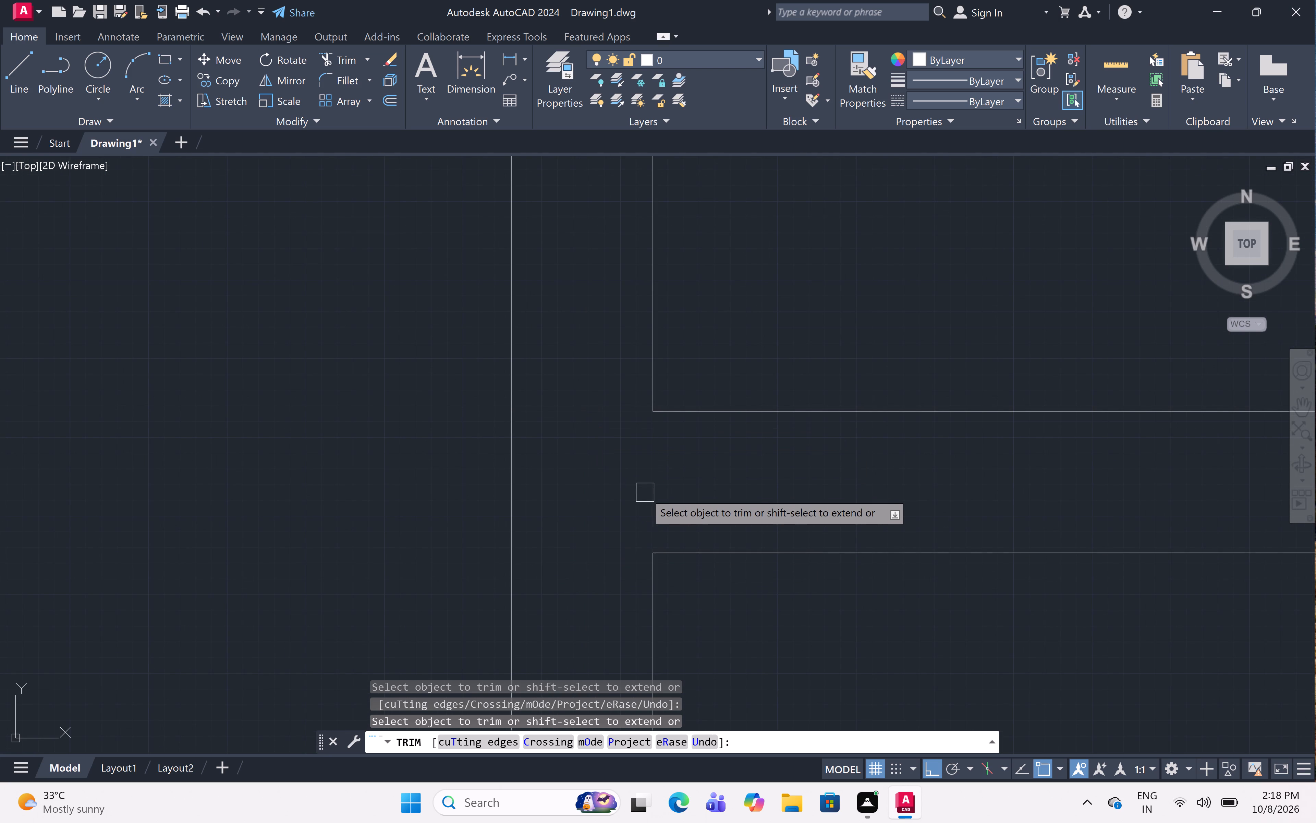
Trim the overlapping line ends at the southwest outer corner, where the west and south exterior walls meet.
scroll(646, 484, "down", 9)
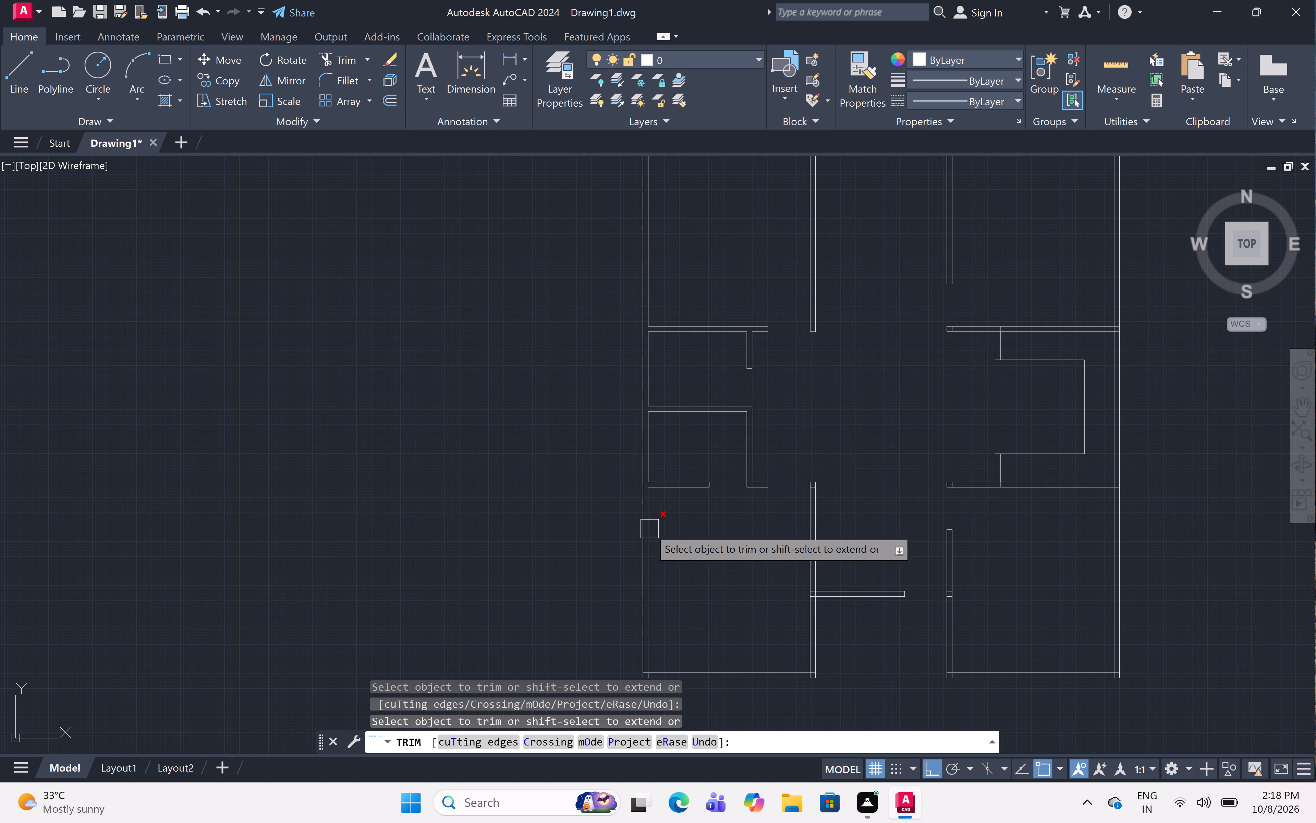
scroll(763, 606, "down", 3)
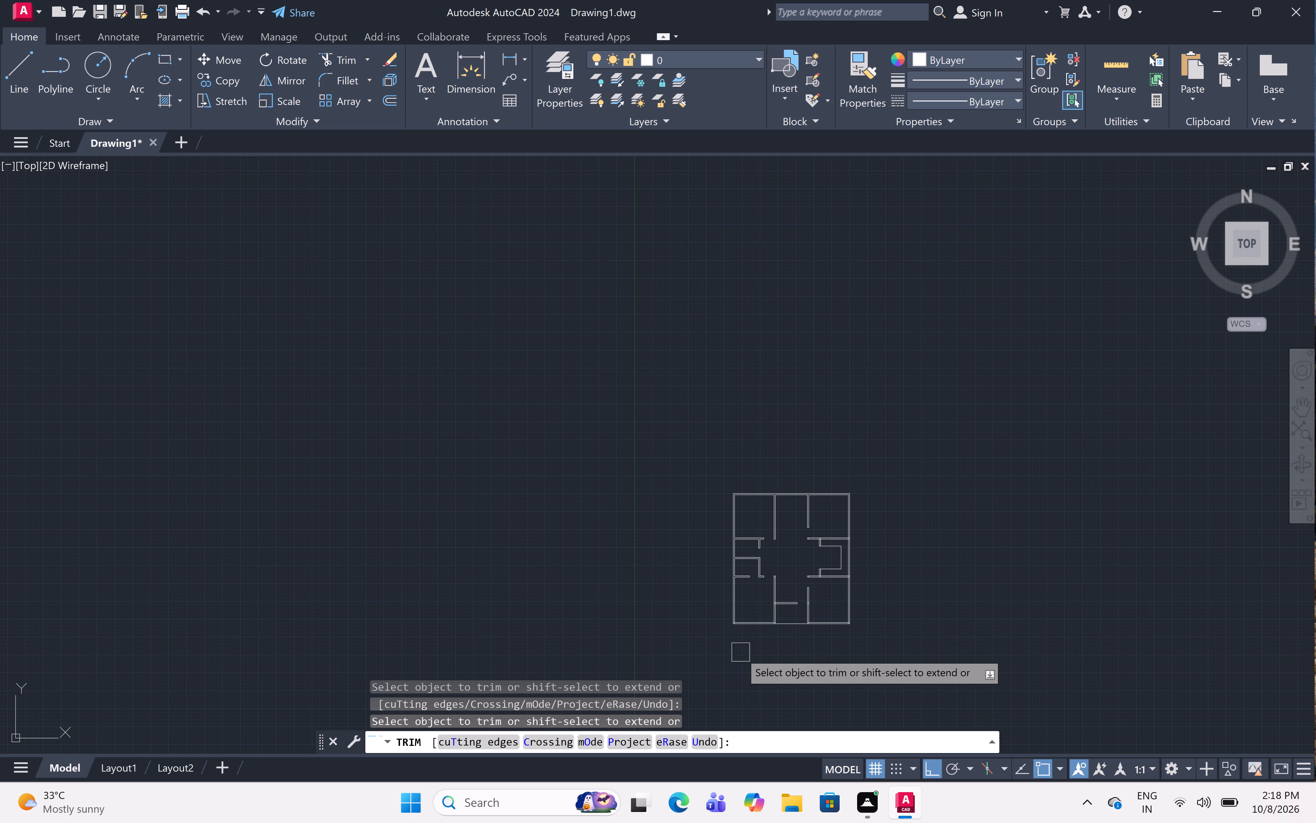
scroll(732, 625, "up", 5)
scroll(775, 589, "up", 3)
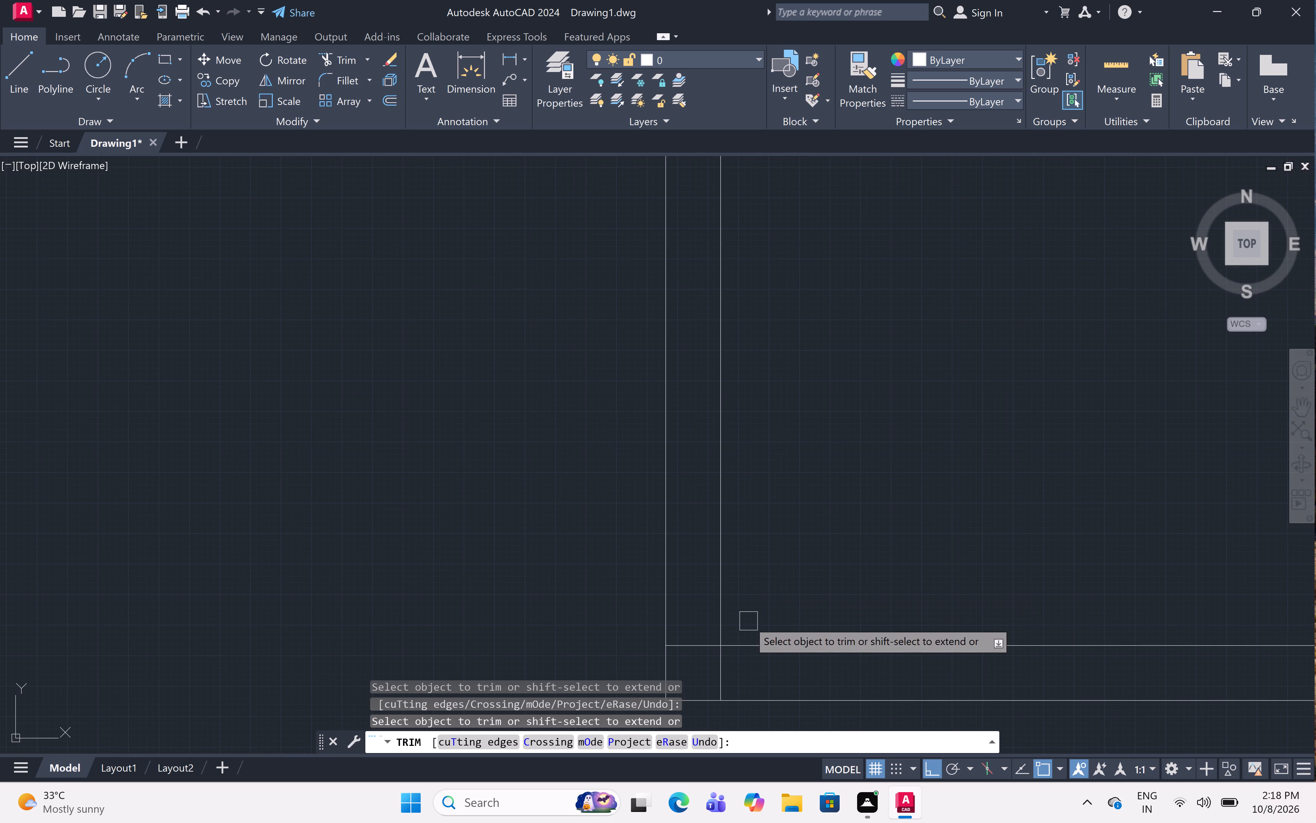
left_click(696, 639)
left_click(716, 666)
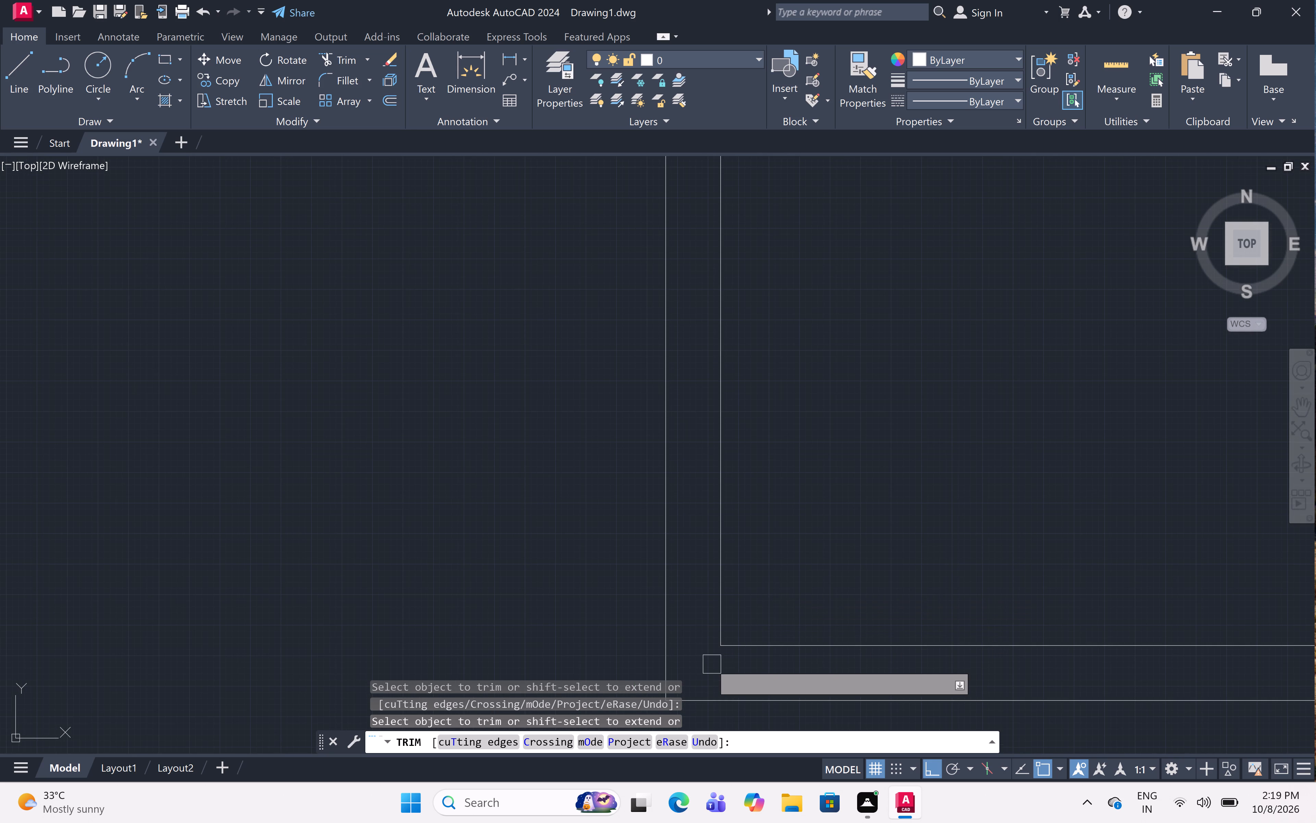
Trim the overlapping lines where the southwest room's east wall meets the south exterior wall.
scroll(709, 662, "down", 6)
scroll(768, 596, "down", 2)
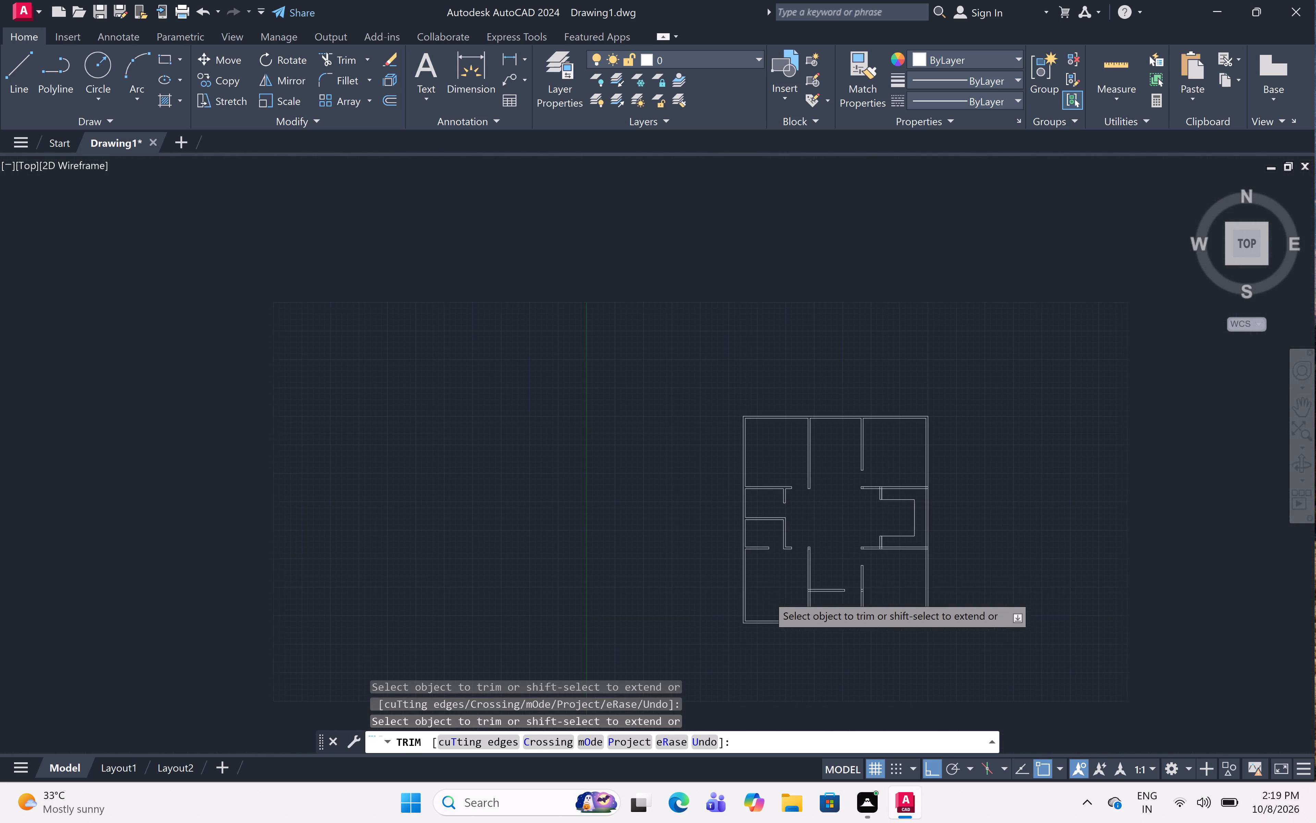
scroll(810, 618, "up", 5)
scroll(797, 657, "up", 1)
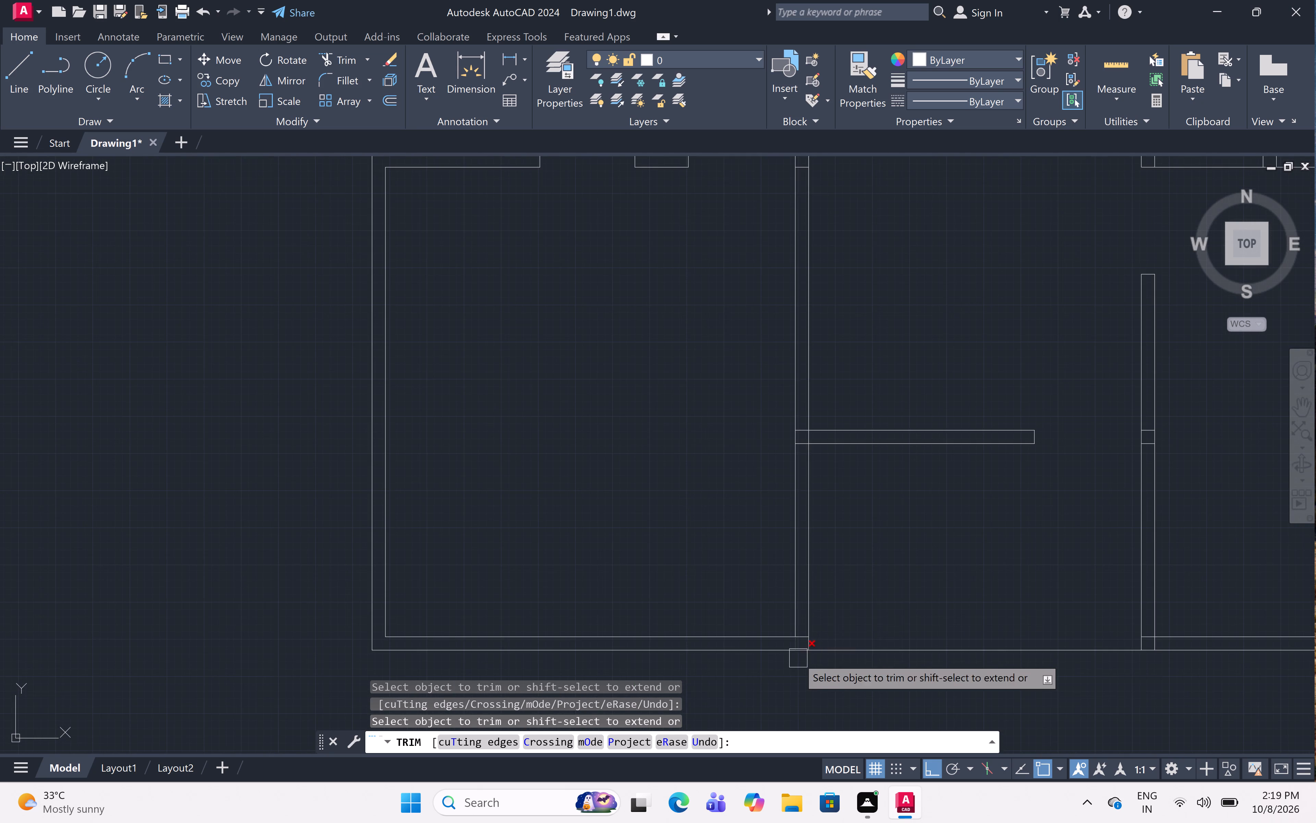
scroll(797, 657, "up", 2)
left_click(820, 580)
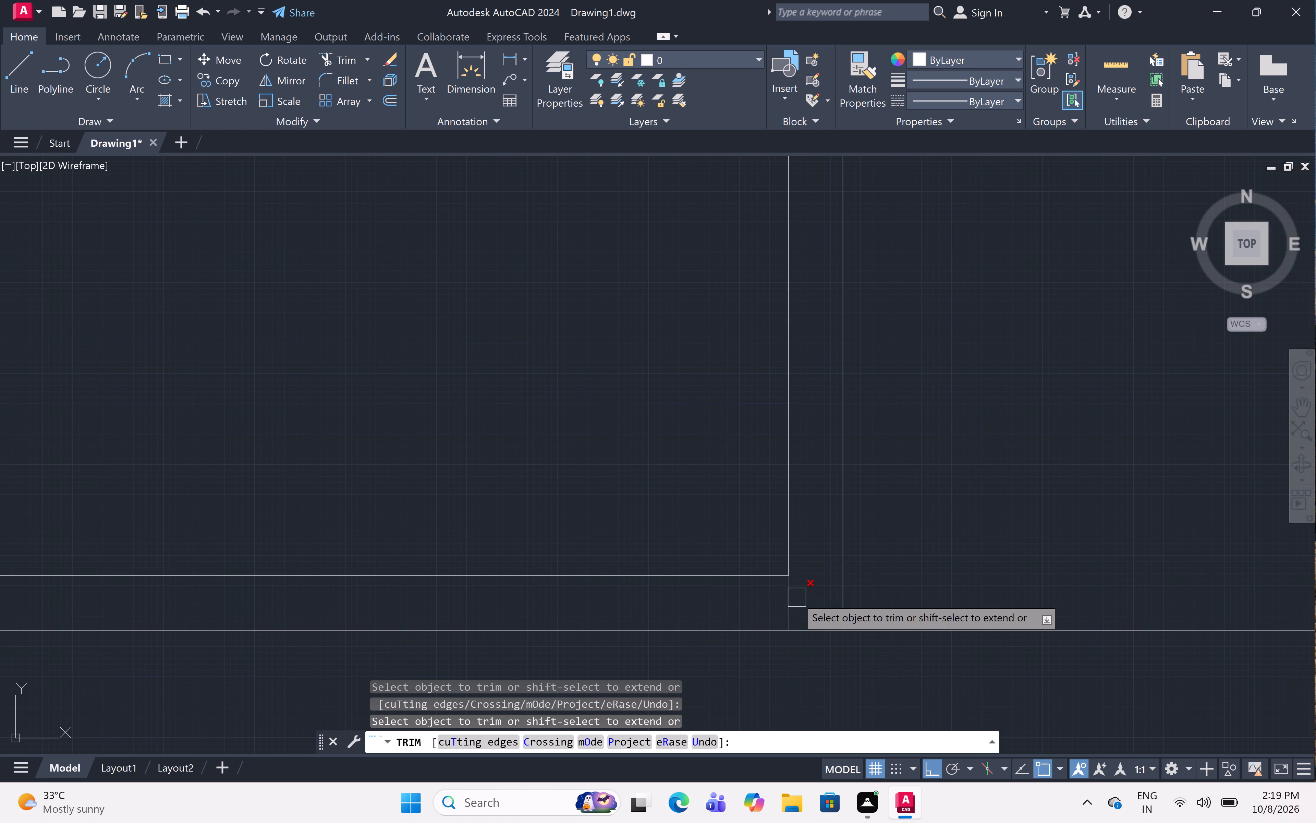
left_click(793, 600)
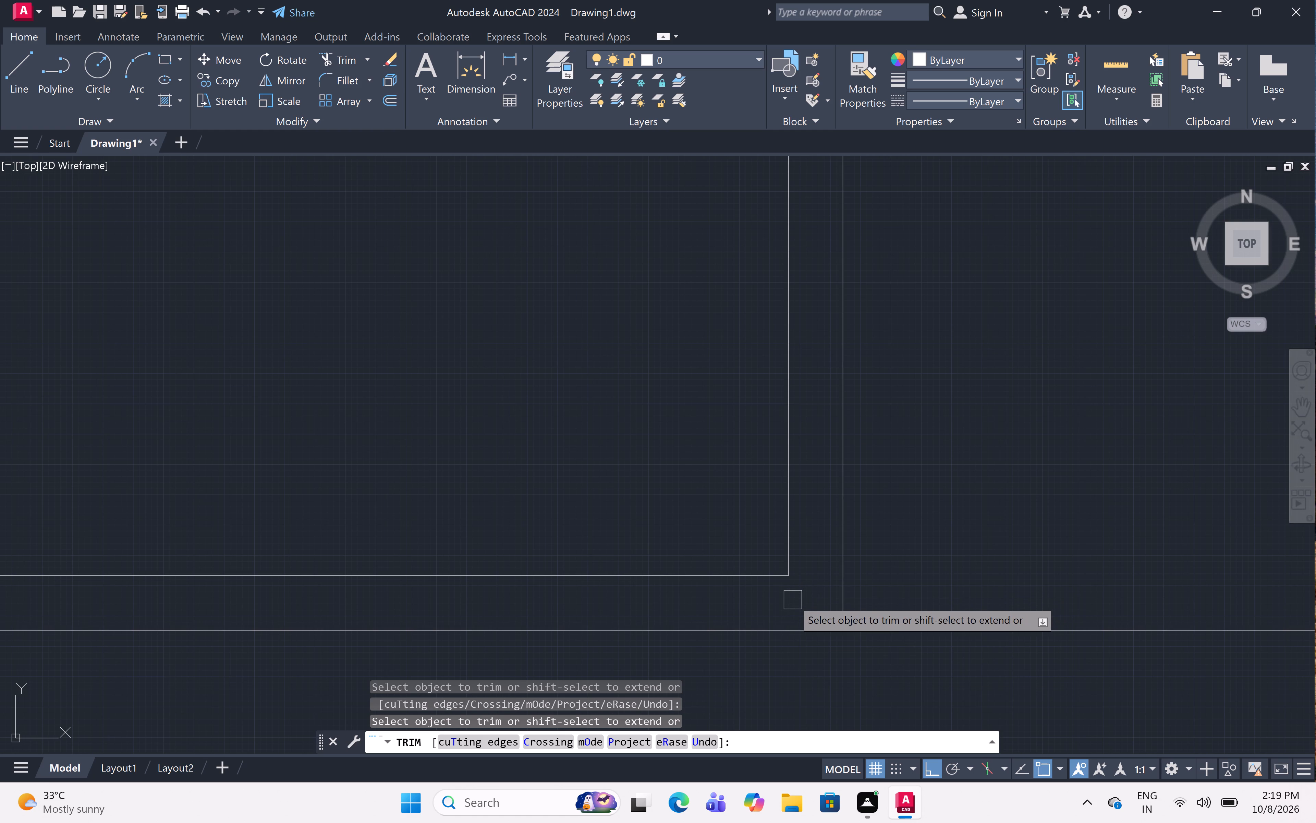
Trim the overlapping lines where the short partition in the south middle room meets the southwest room's east wall.
scroll(740, 482, "down", 5)
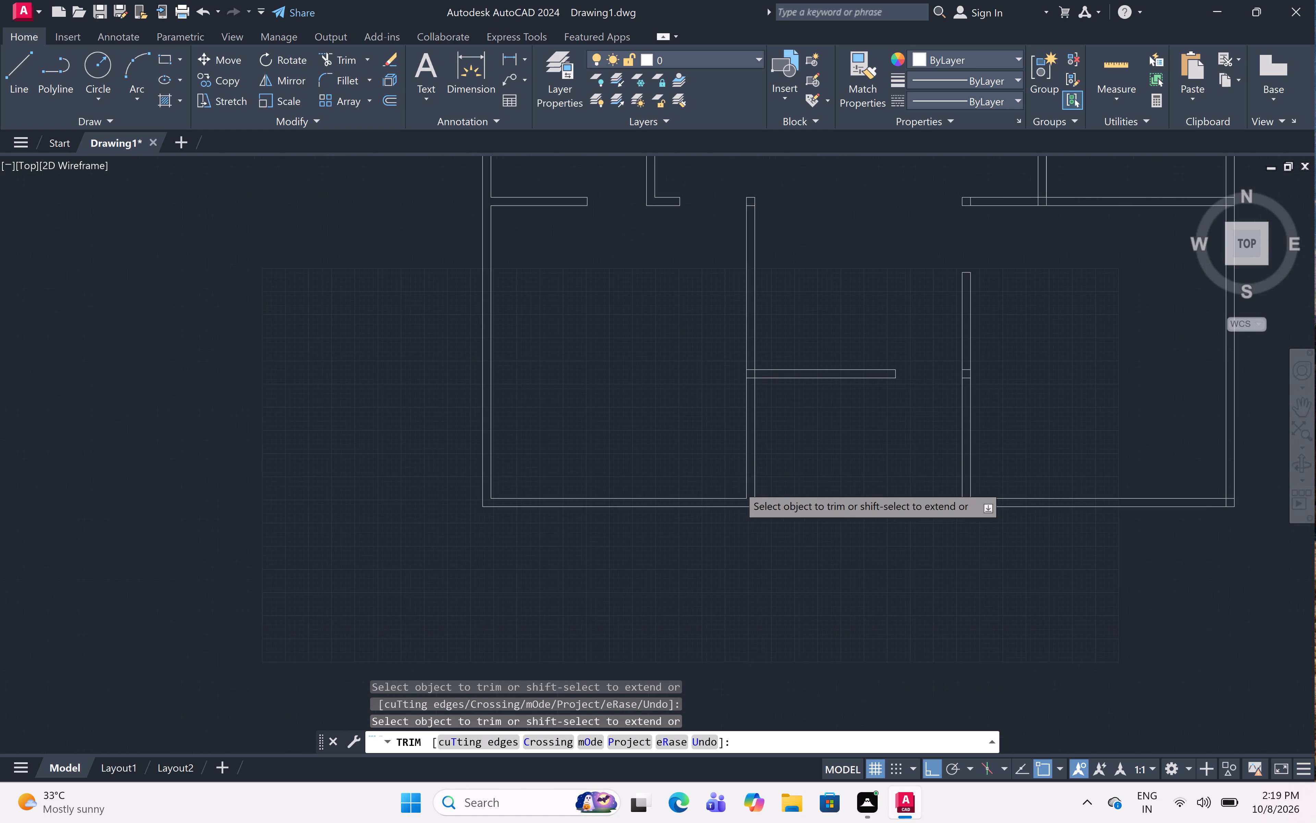
scroll(751, 371, "up", 5)
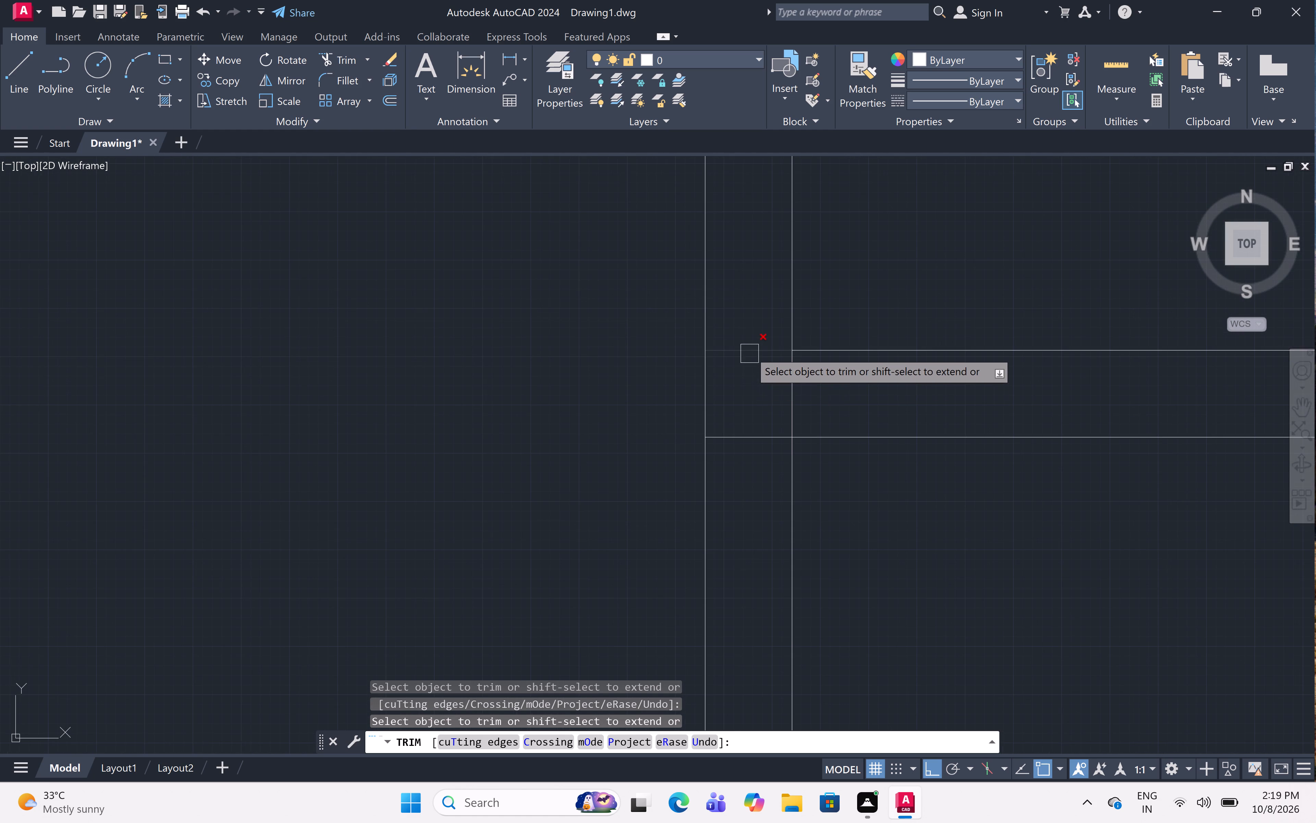
left_click(750, 350)
left_click(751, 436)
left_click(795, 400)
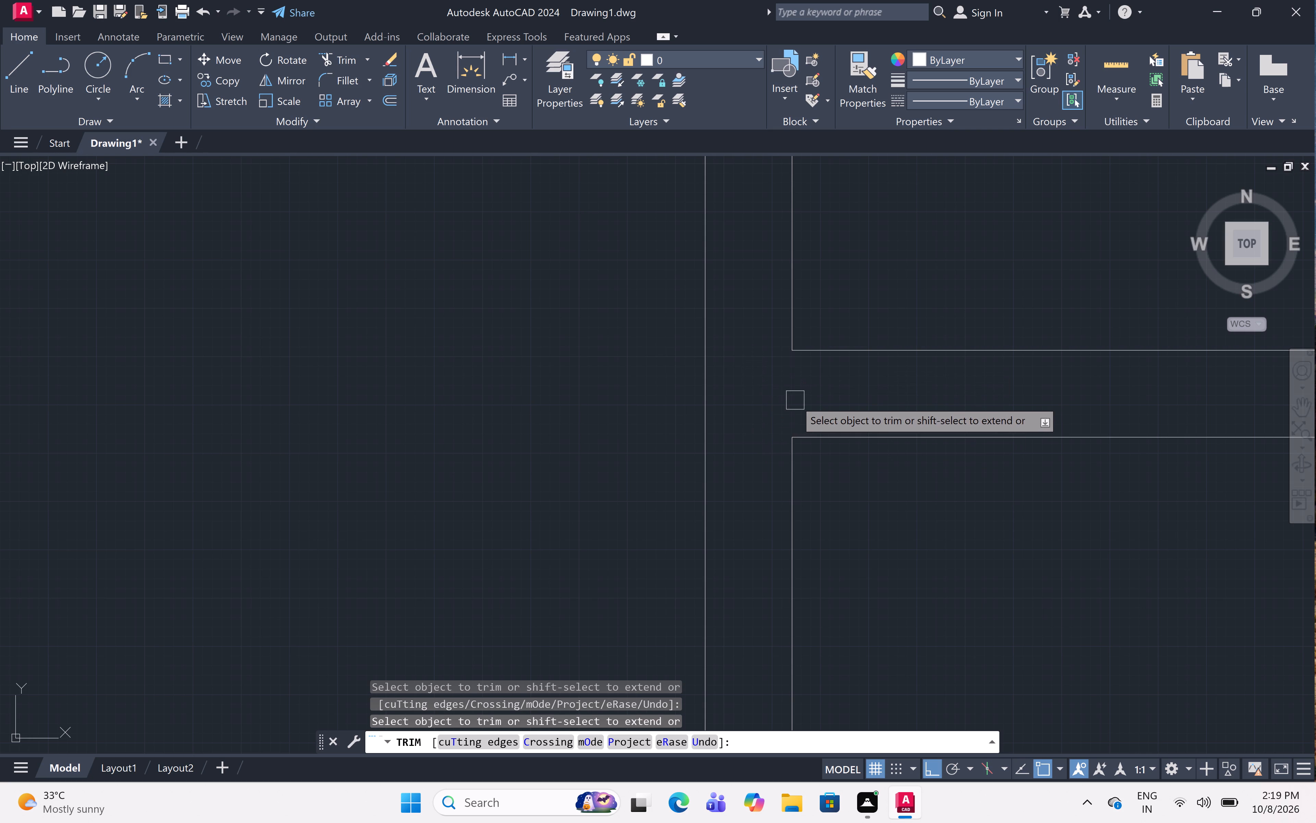
Trim the leftover short line across the north end of the southwest room's east wall.
scroll(726, 417, "down", 6)
scroll(723, 207, "up", 3)
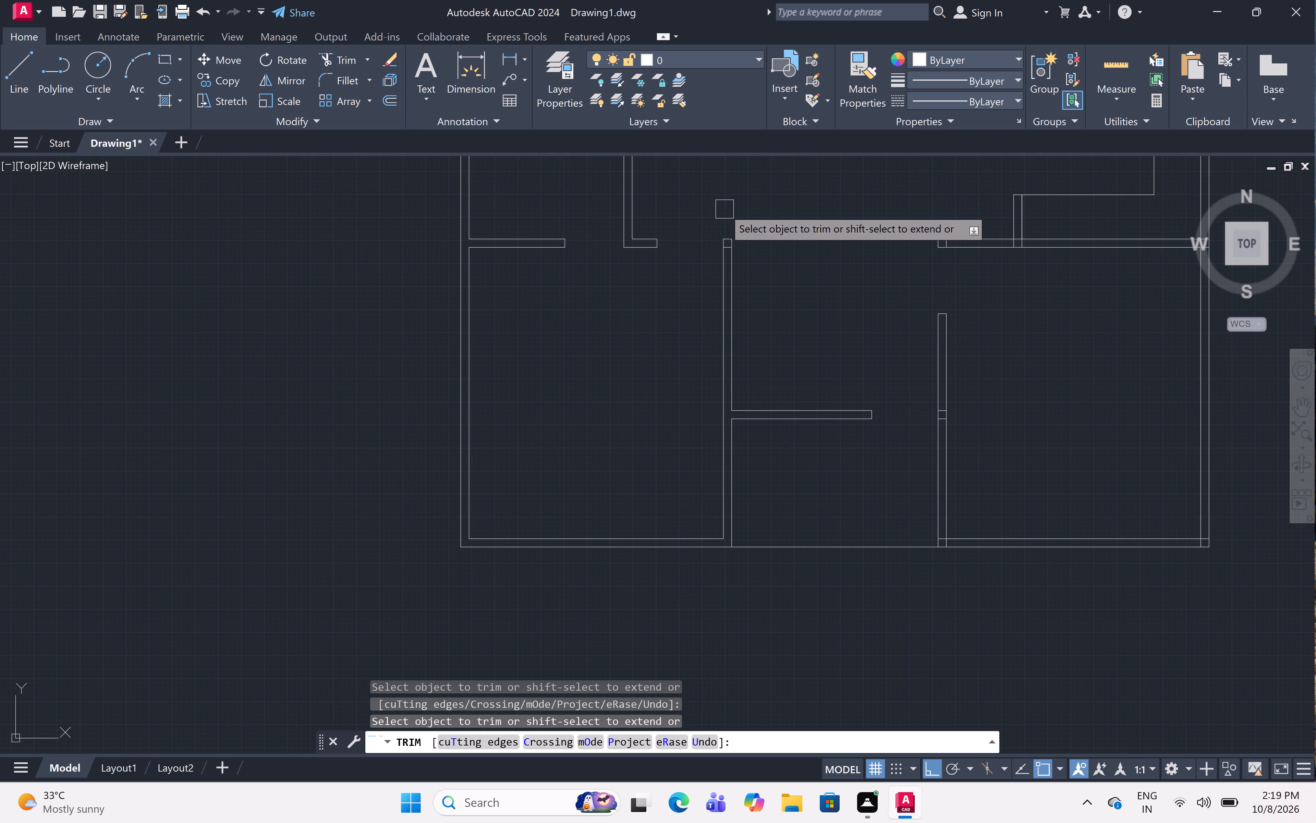
scroll(723, 207, "up", 2)
left_click(772, 633)
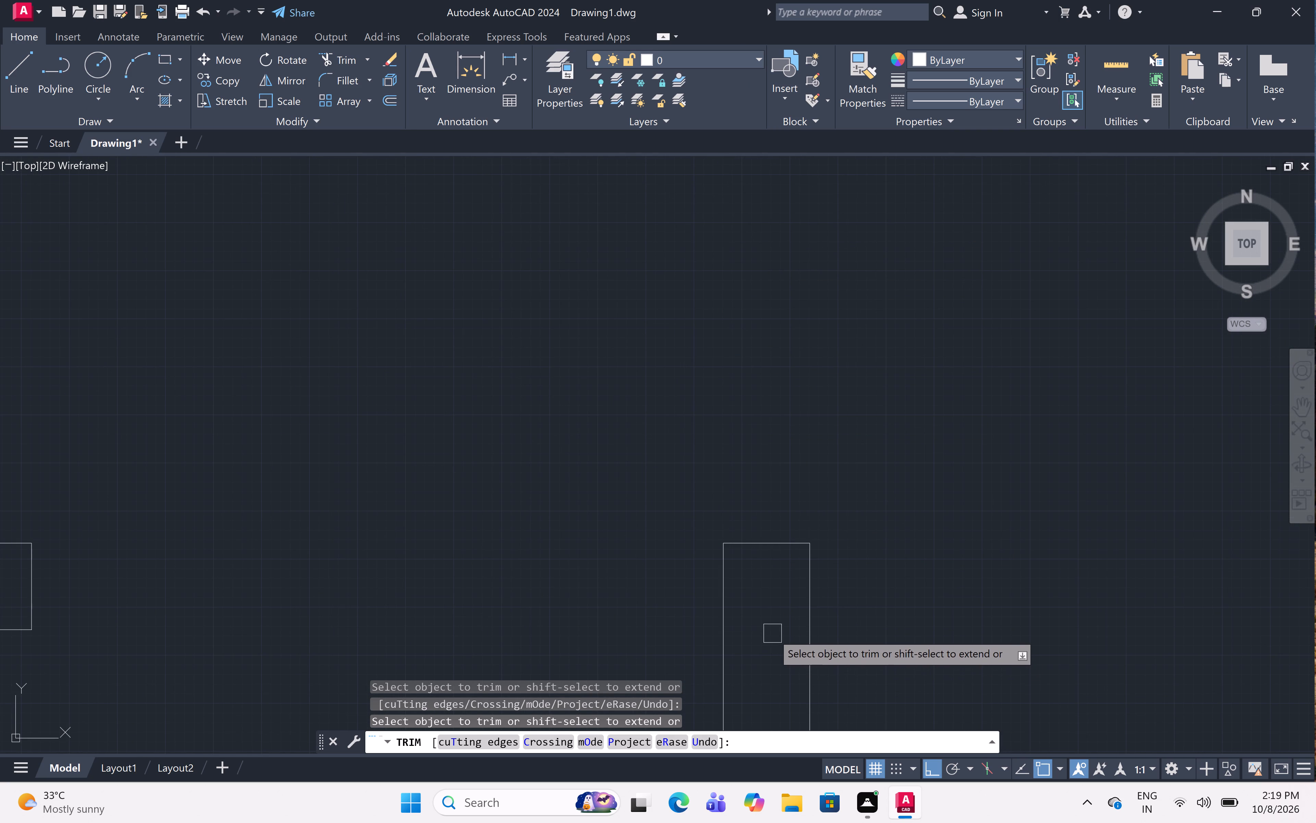
Trim the overlapping lines where the southeast room's west wall meets the south exterior wall.
scroll(738, 431, "down", 8)
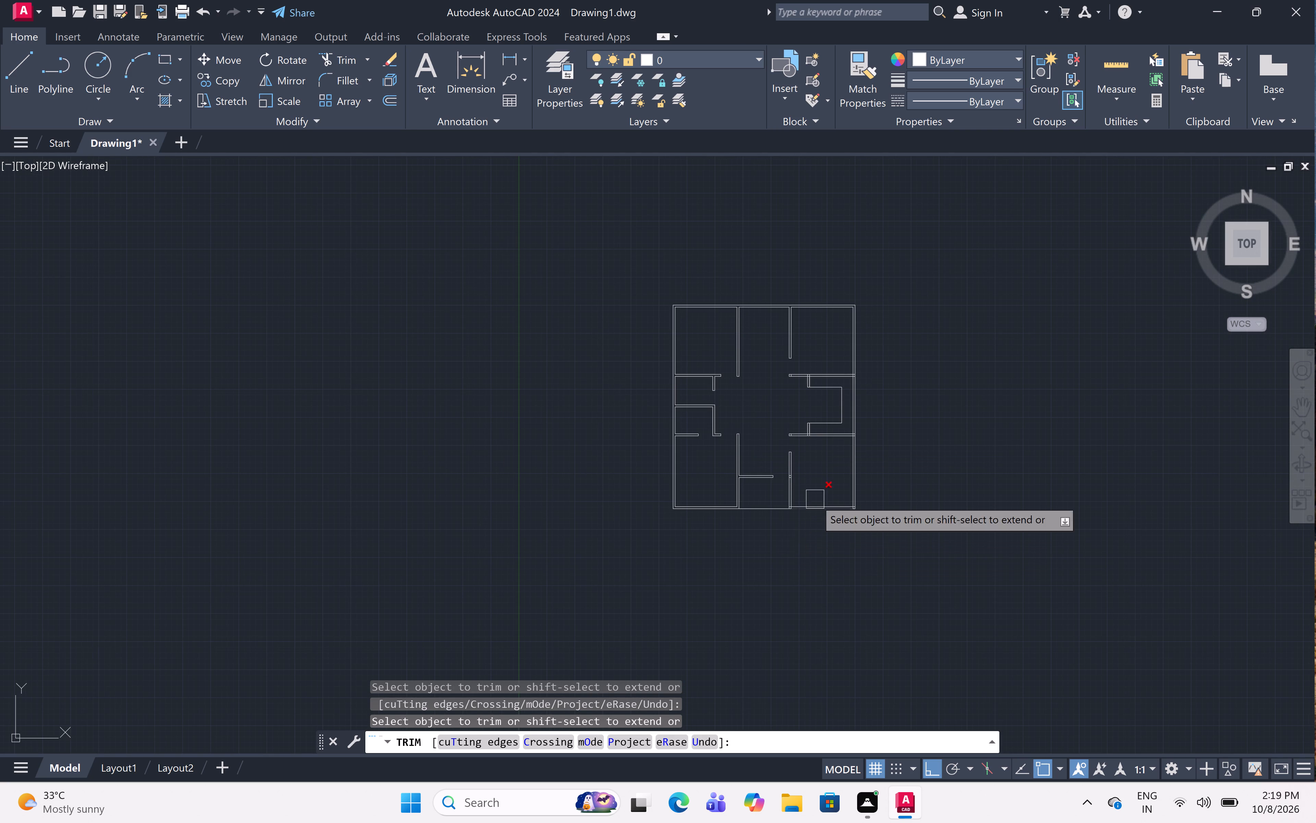
scroll(784, 518, "up", 5)
scroll(840, 398, "up", 2)
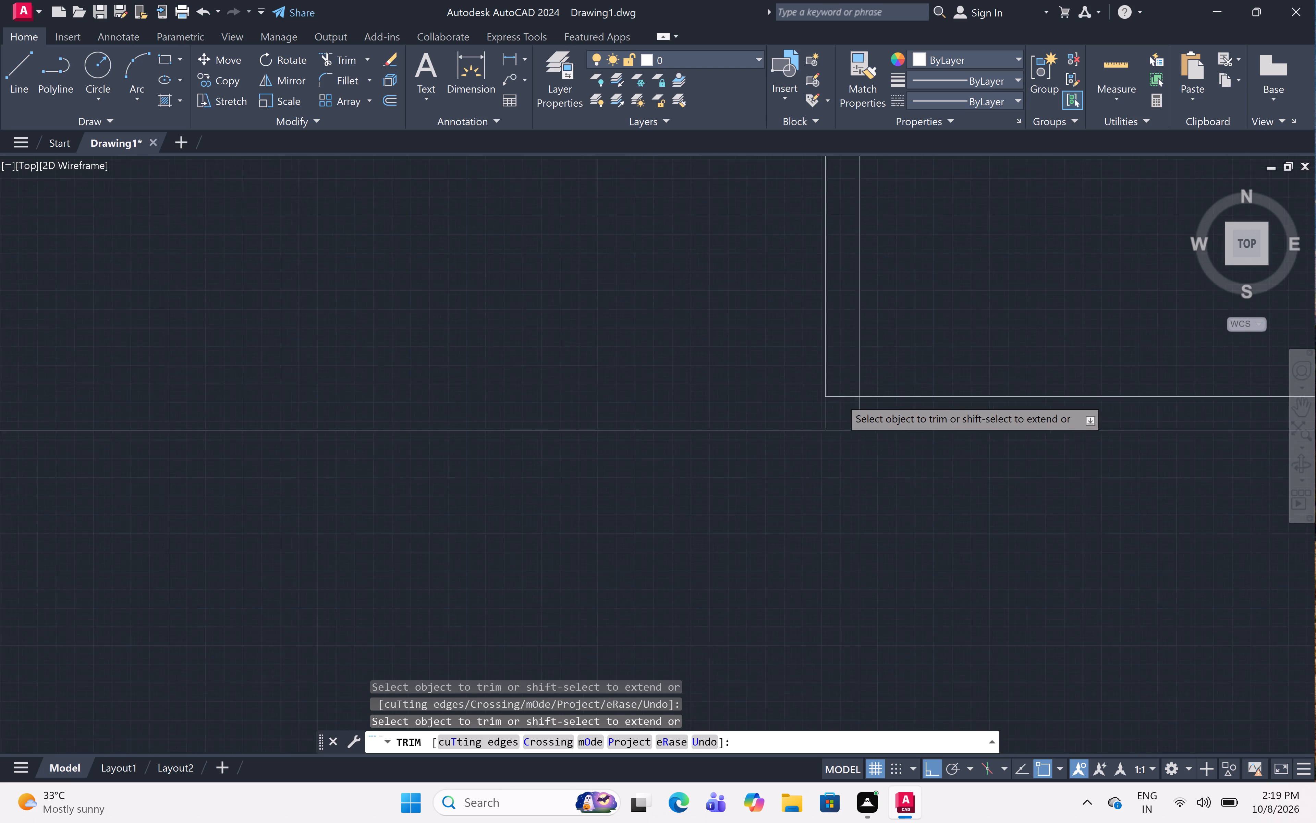
left_click(848, 399)
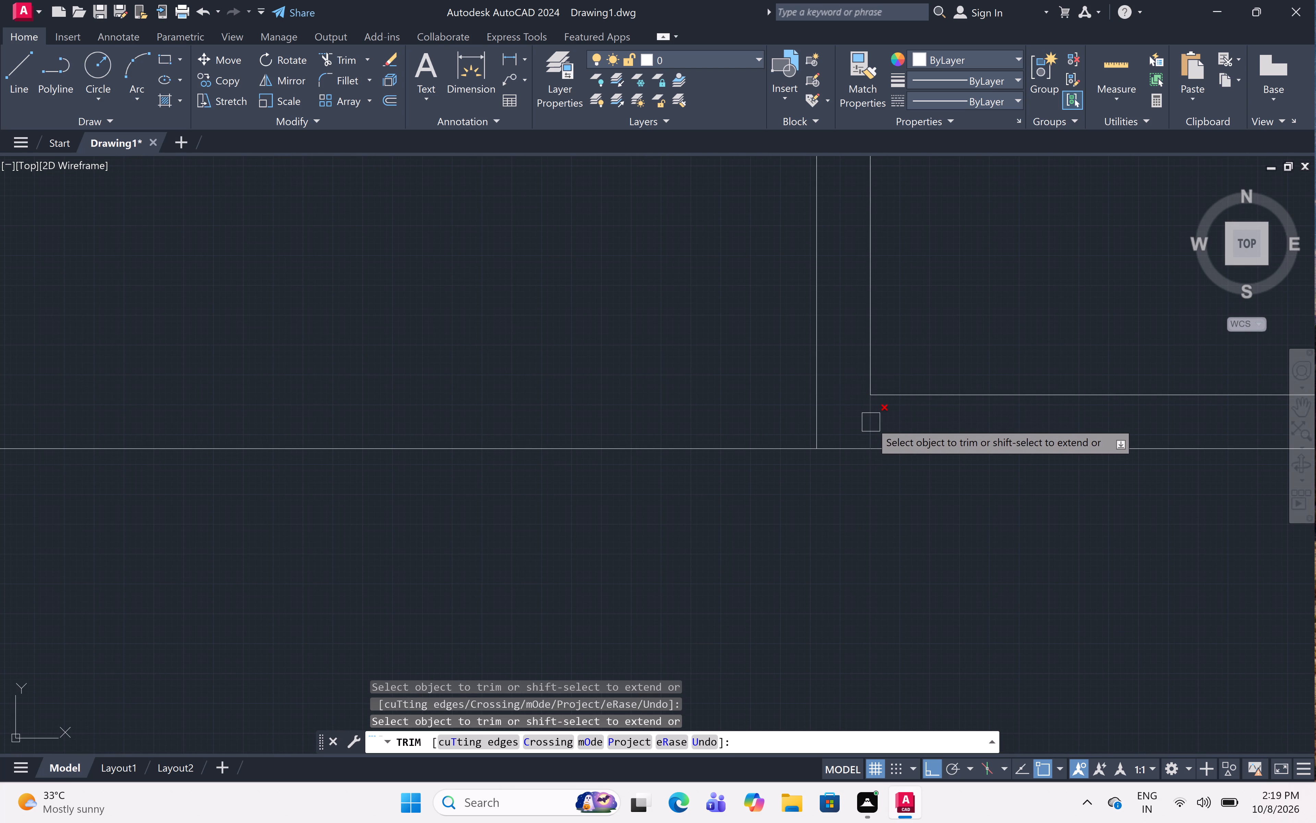
left_click(871, 422)
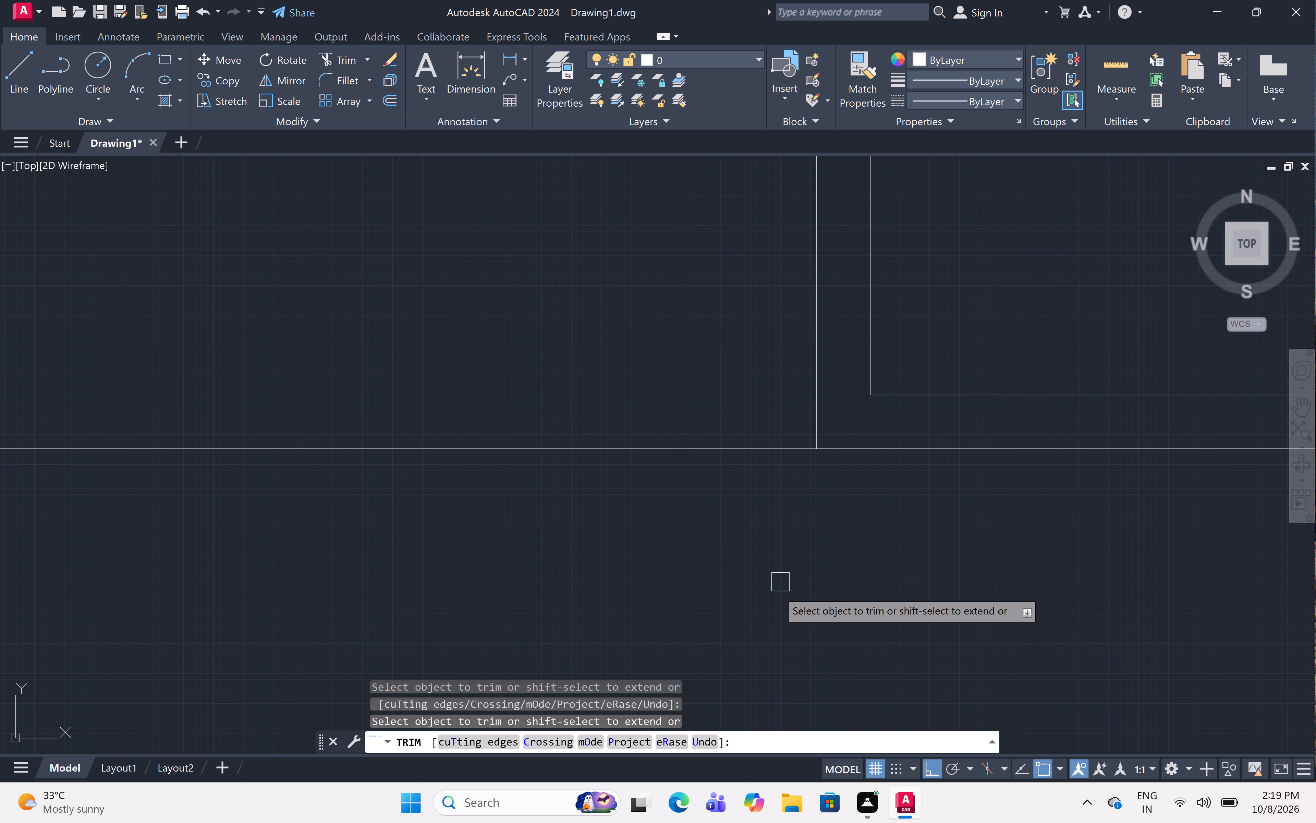
Trim the overlapping line ends at the southeast outer corner, where the south and east exterior walls meet.
scroll(797, 639, "down", 6)
scroll(900, 628, "up", 6)
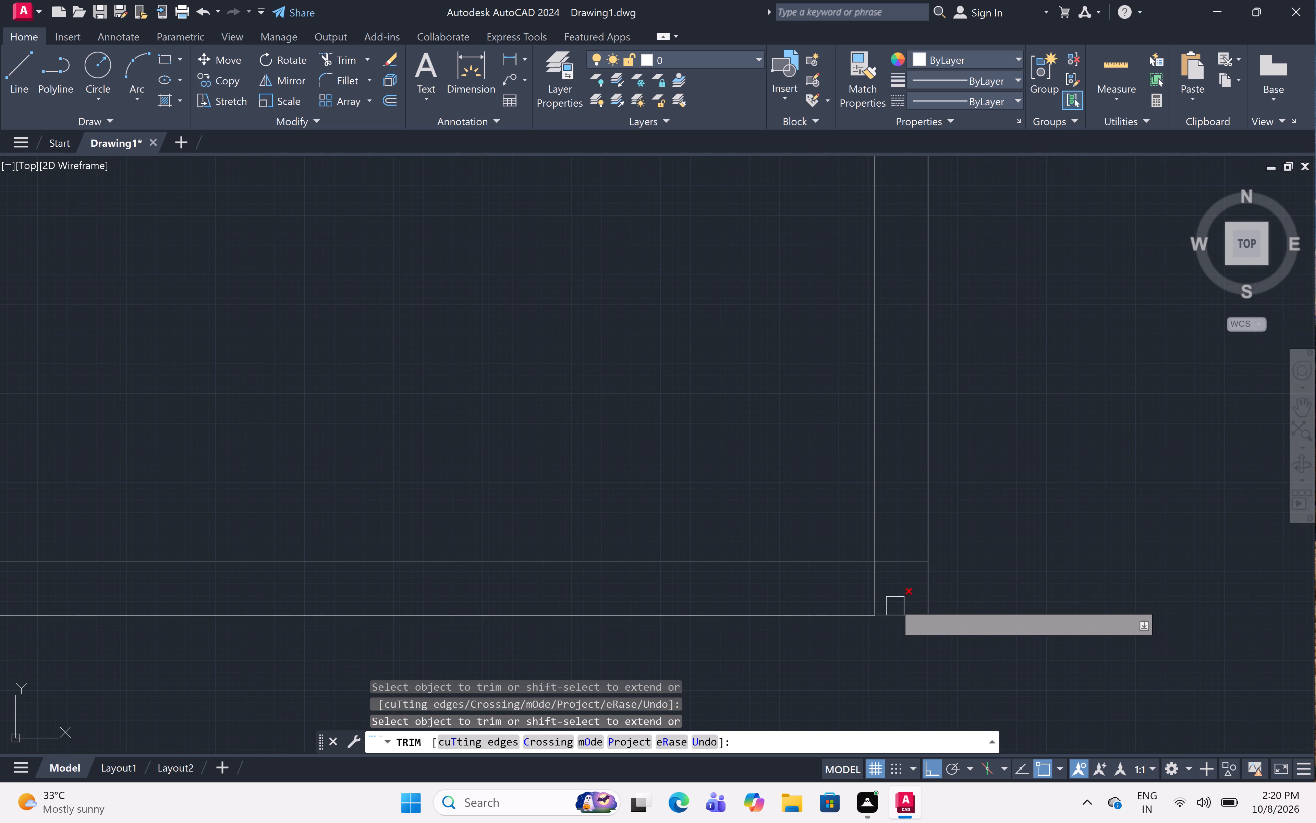
left_click(898, 561)
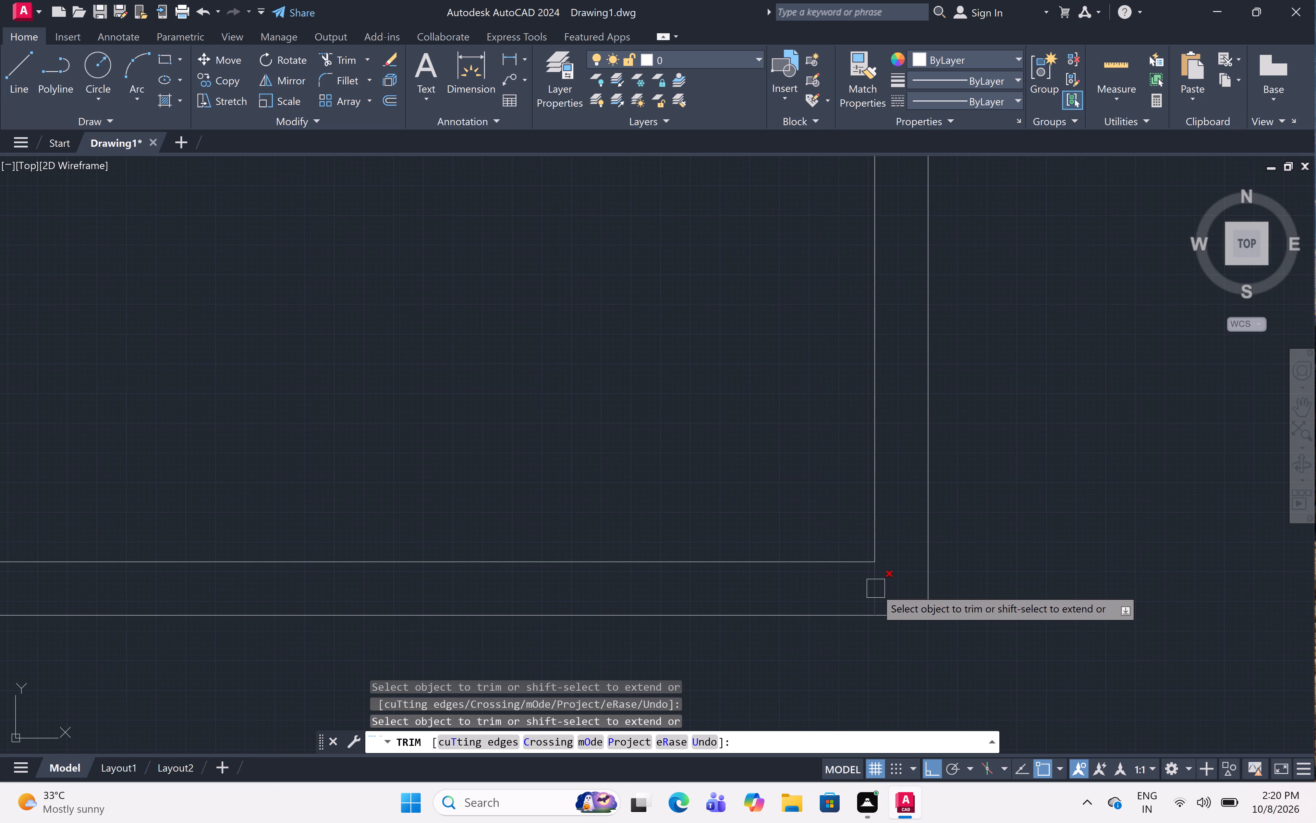
left_click(871, 593)
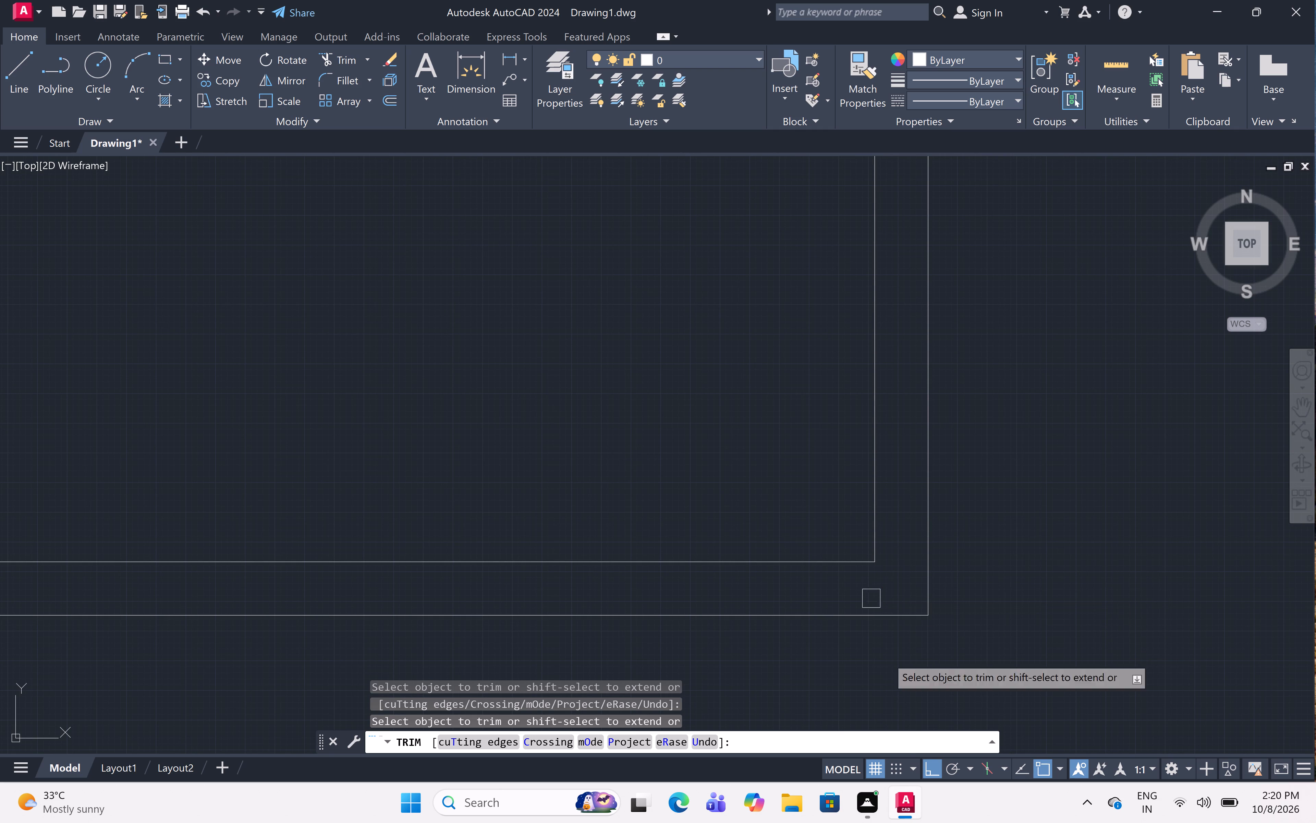
Trim the two leftover short lines crossing the southeast room's west wall, level with the south middle room's partition.
scroll(894, 685, "down", 4)
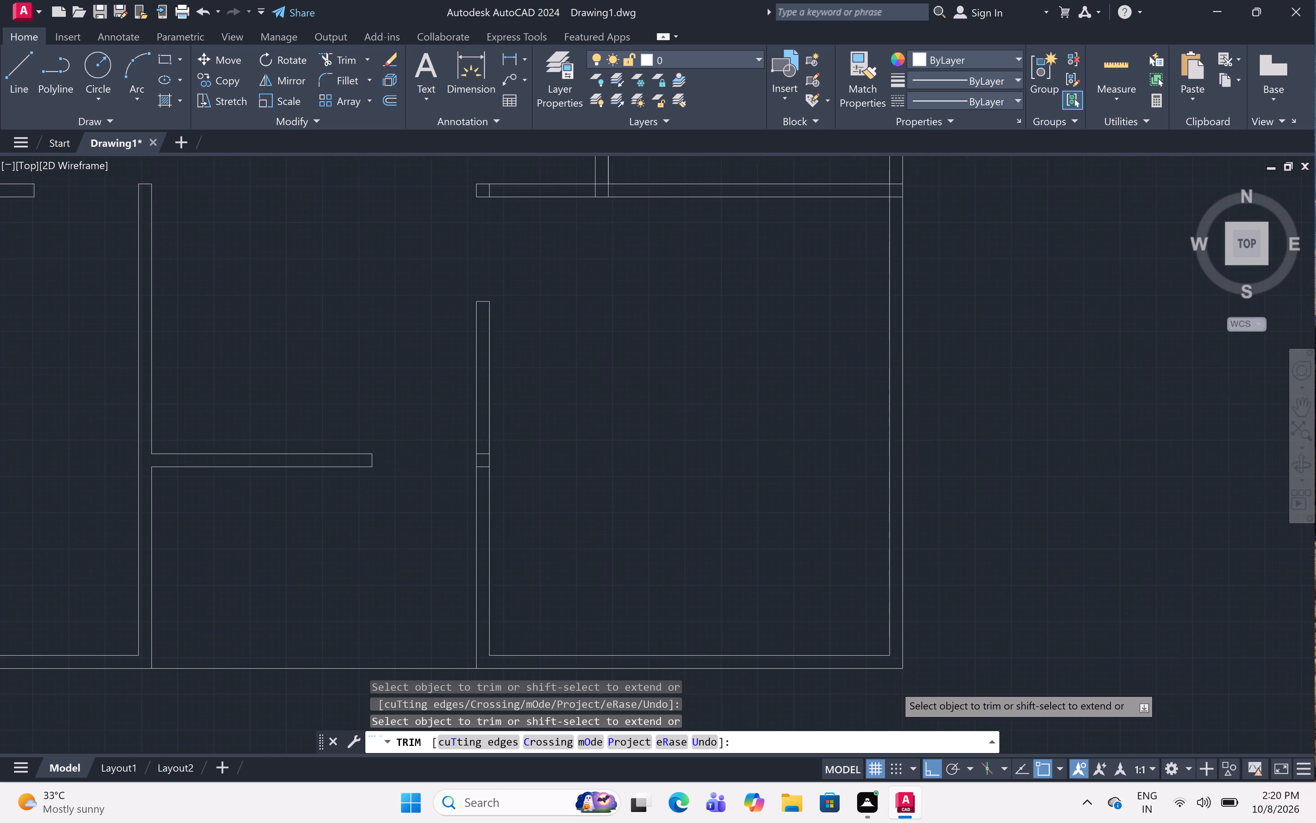
scroll(638, 546, "up", 2)
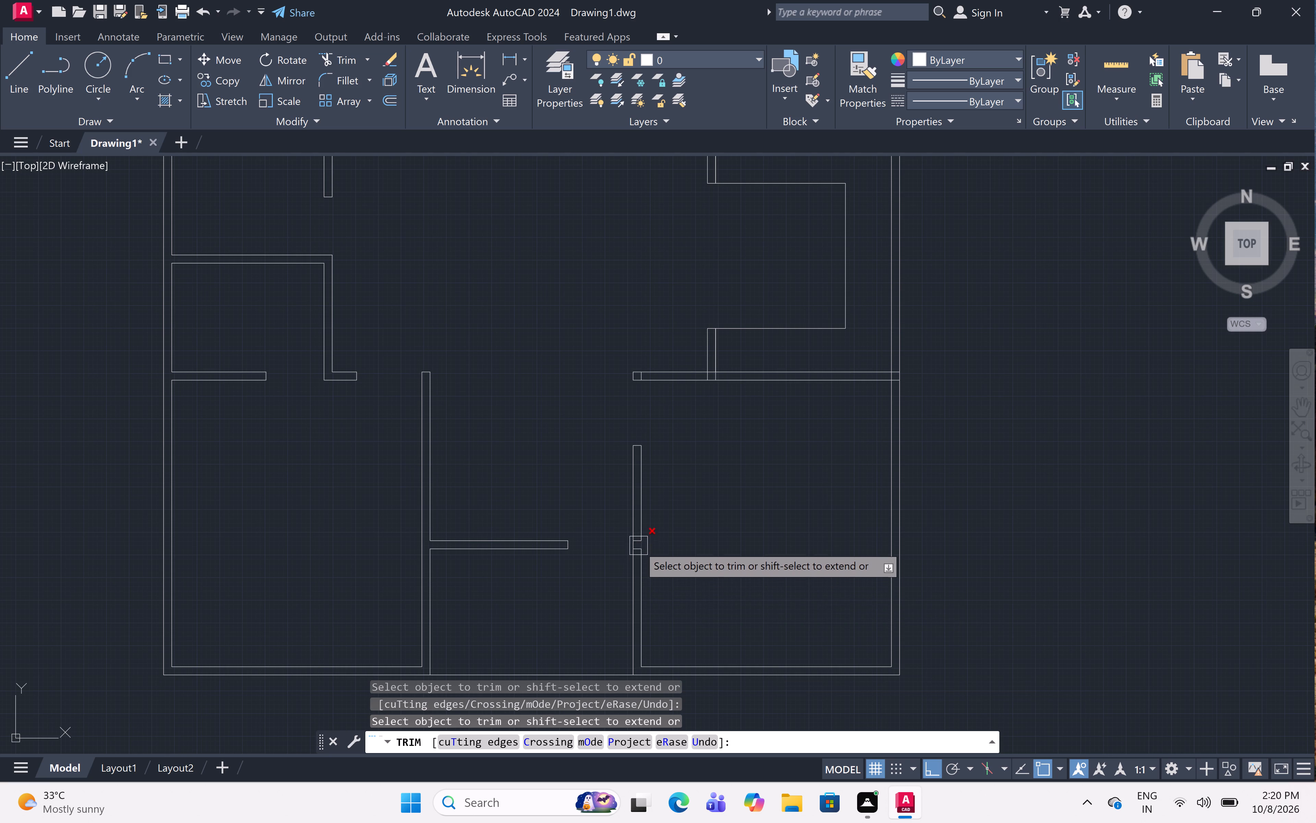
scroll(638, 546, "up", 3)
left_click(634, 505)
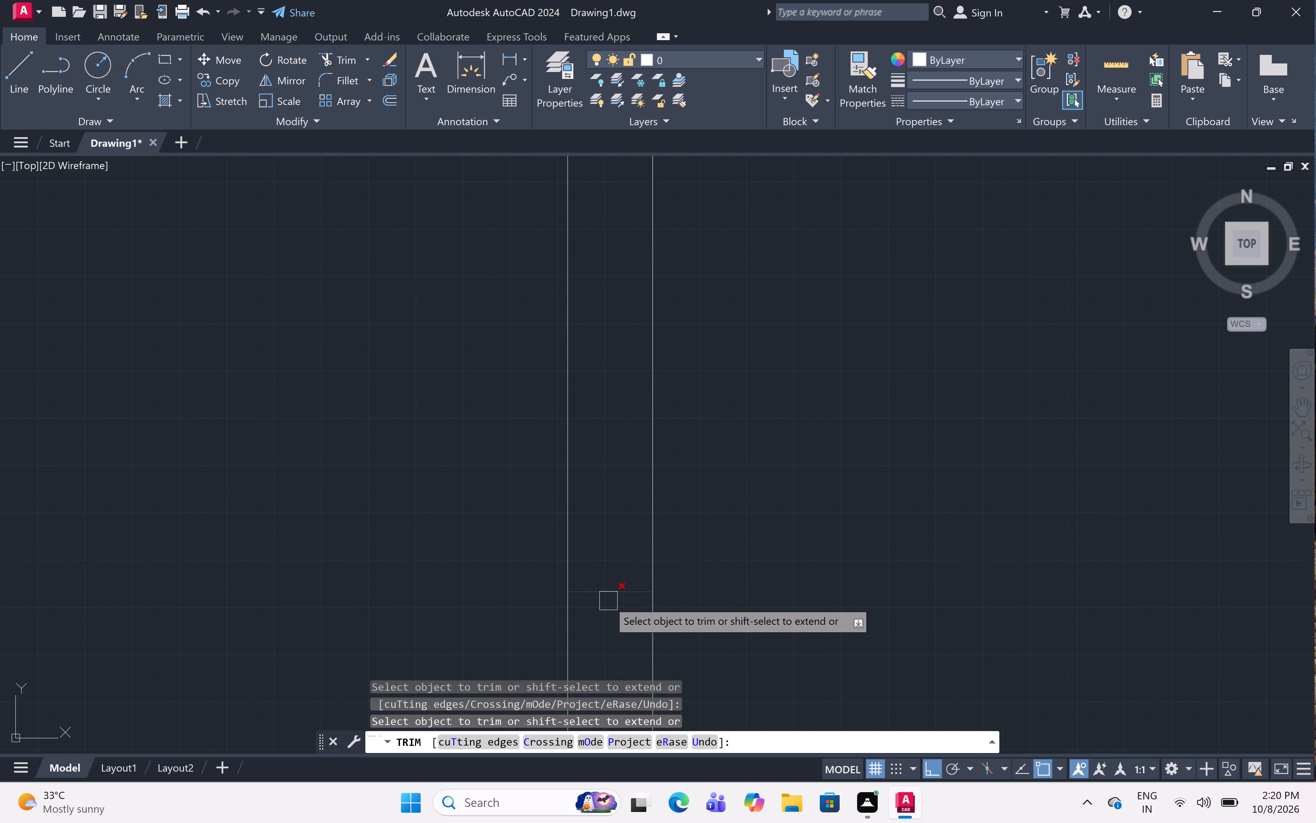
left_click(606, 595)
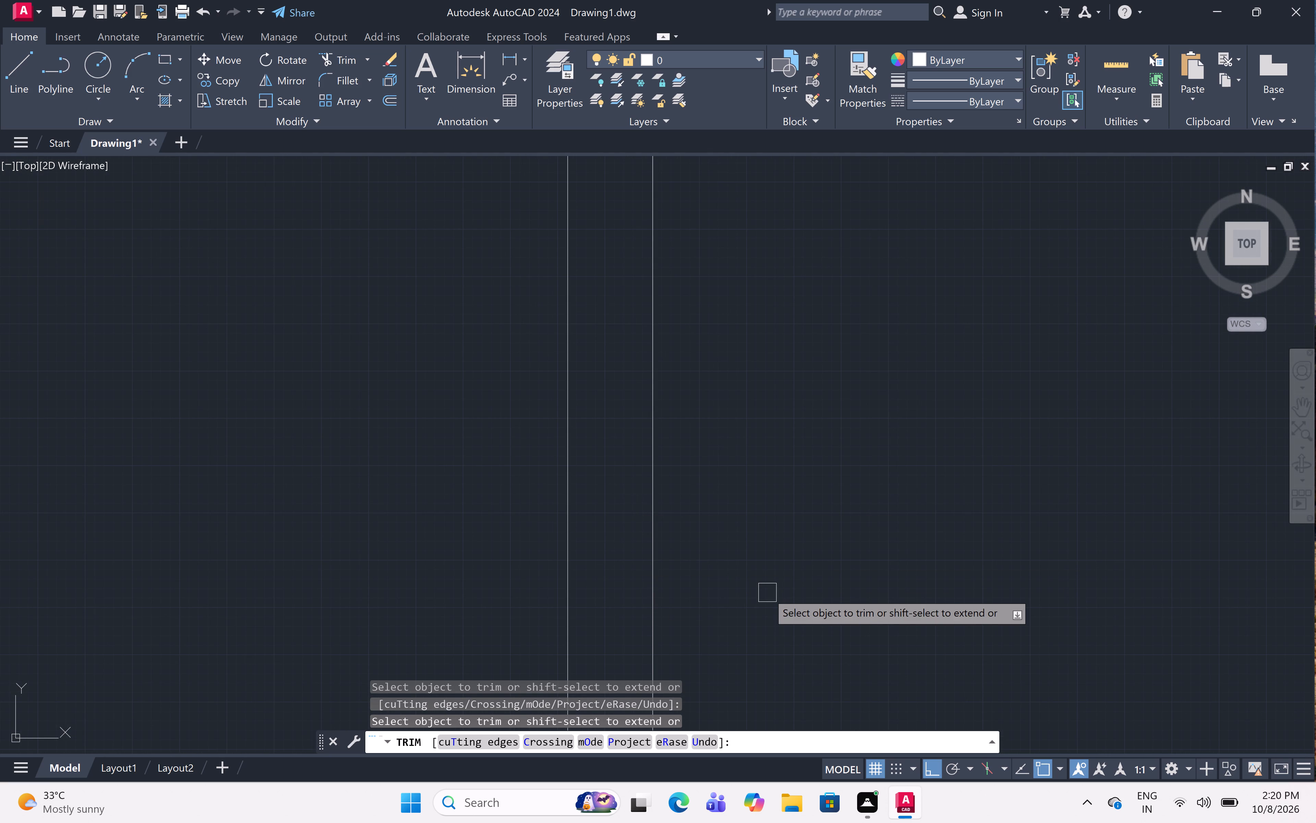
Trim the overlapping lines where the southeast room's north wall meets the east exterior wall.
scroll(789, 587, "down", 3)
scroll(939, 470, "down", 2)
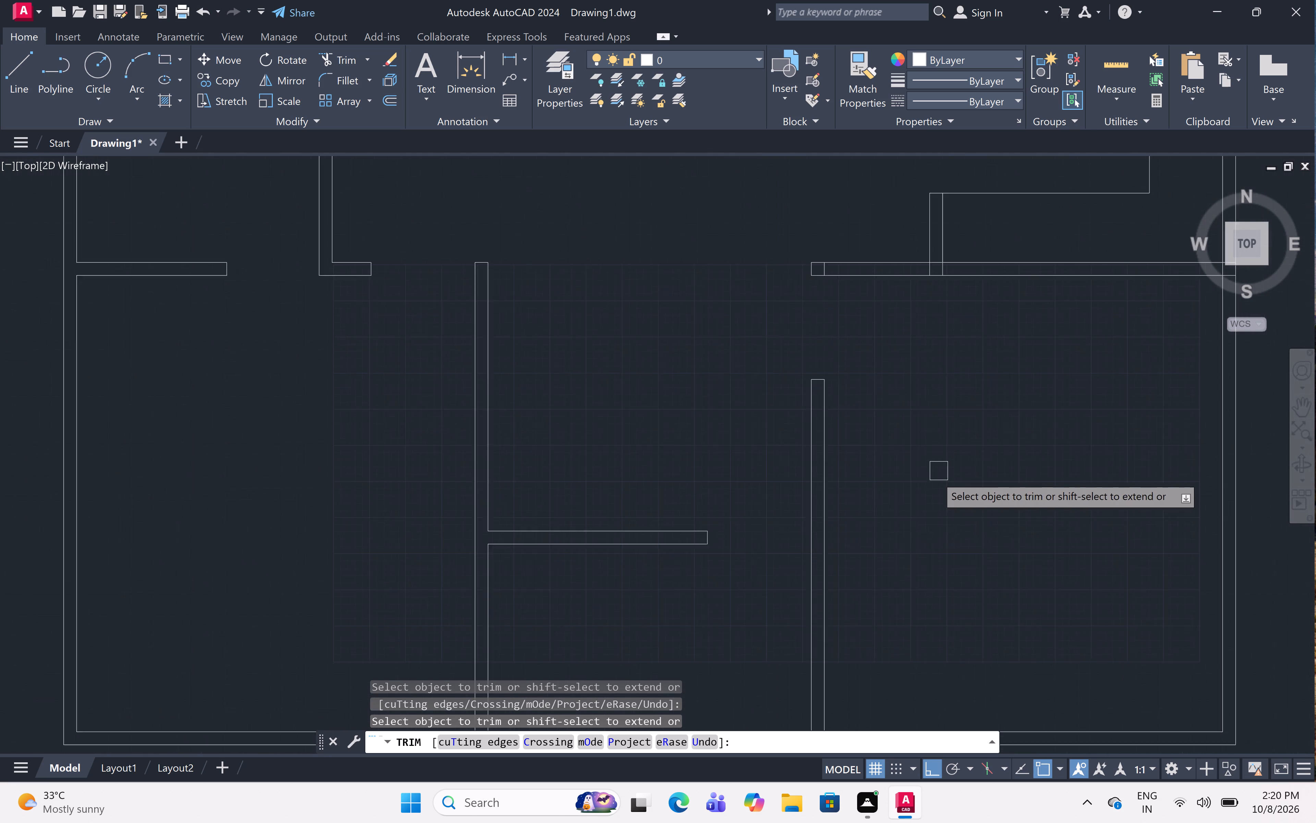
middle_click_drag(931, 482, 840, 588)
scroll(1024, 447, "up", 2)
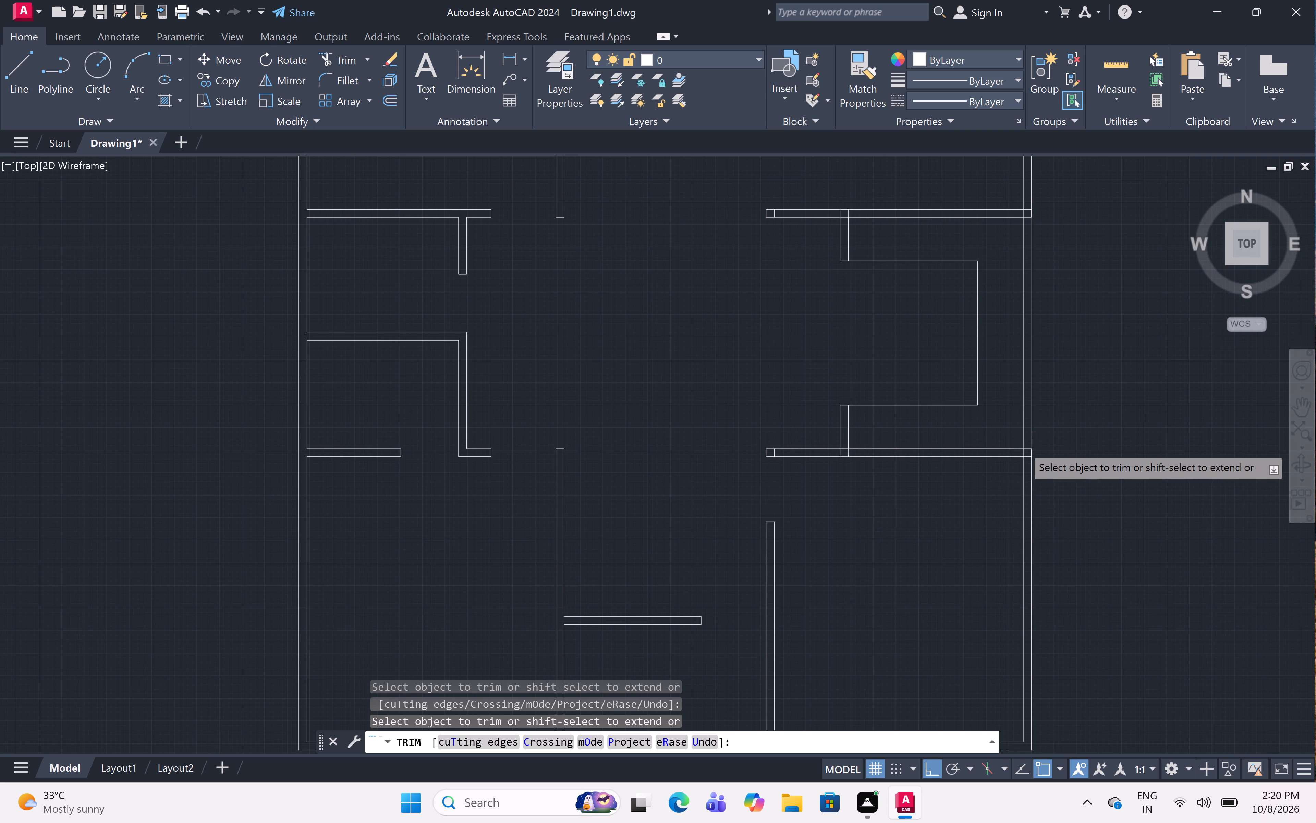
scroll(1024, 447, "up", 3)
left_click(1037, 455)
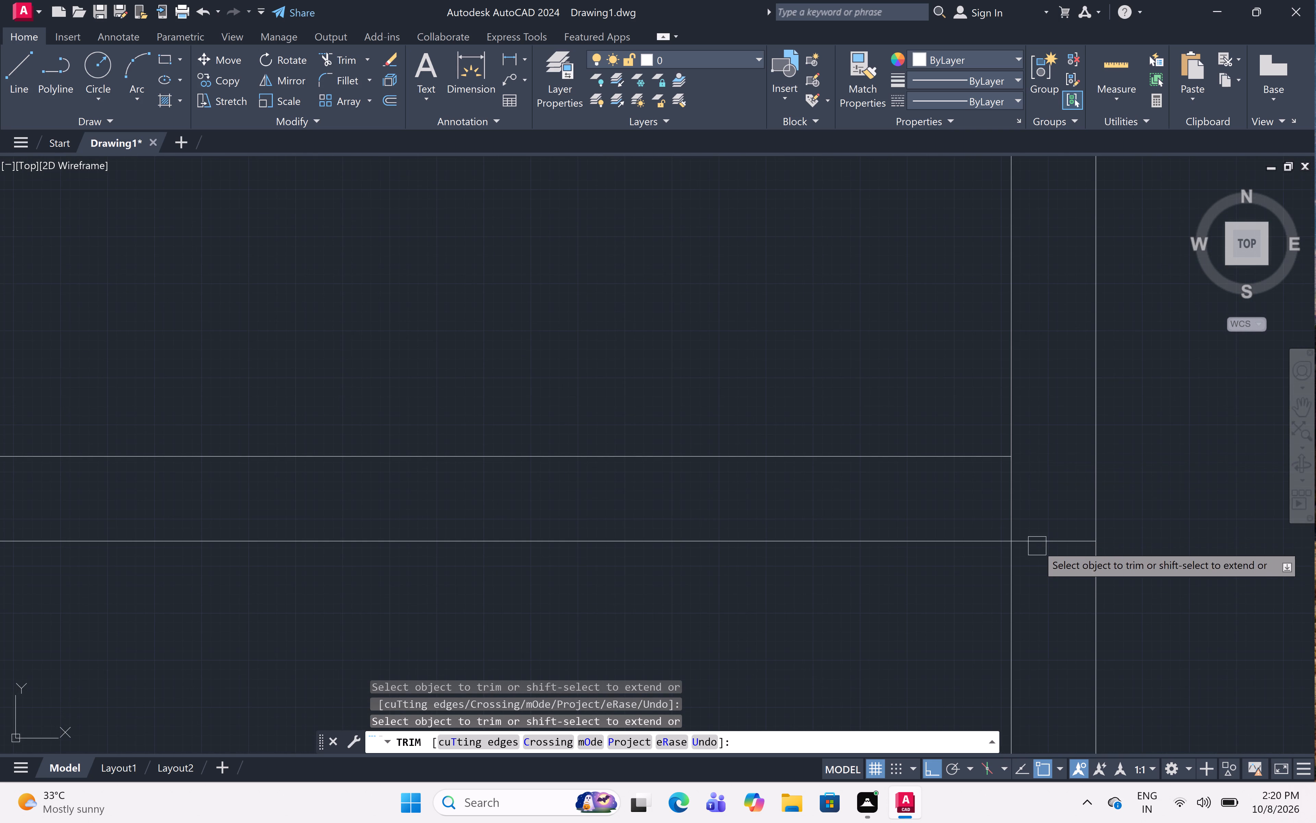
left_click(1037, 545)
left_click(1014, 502)
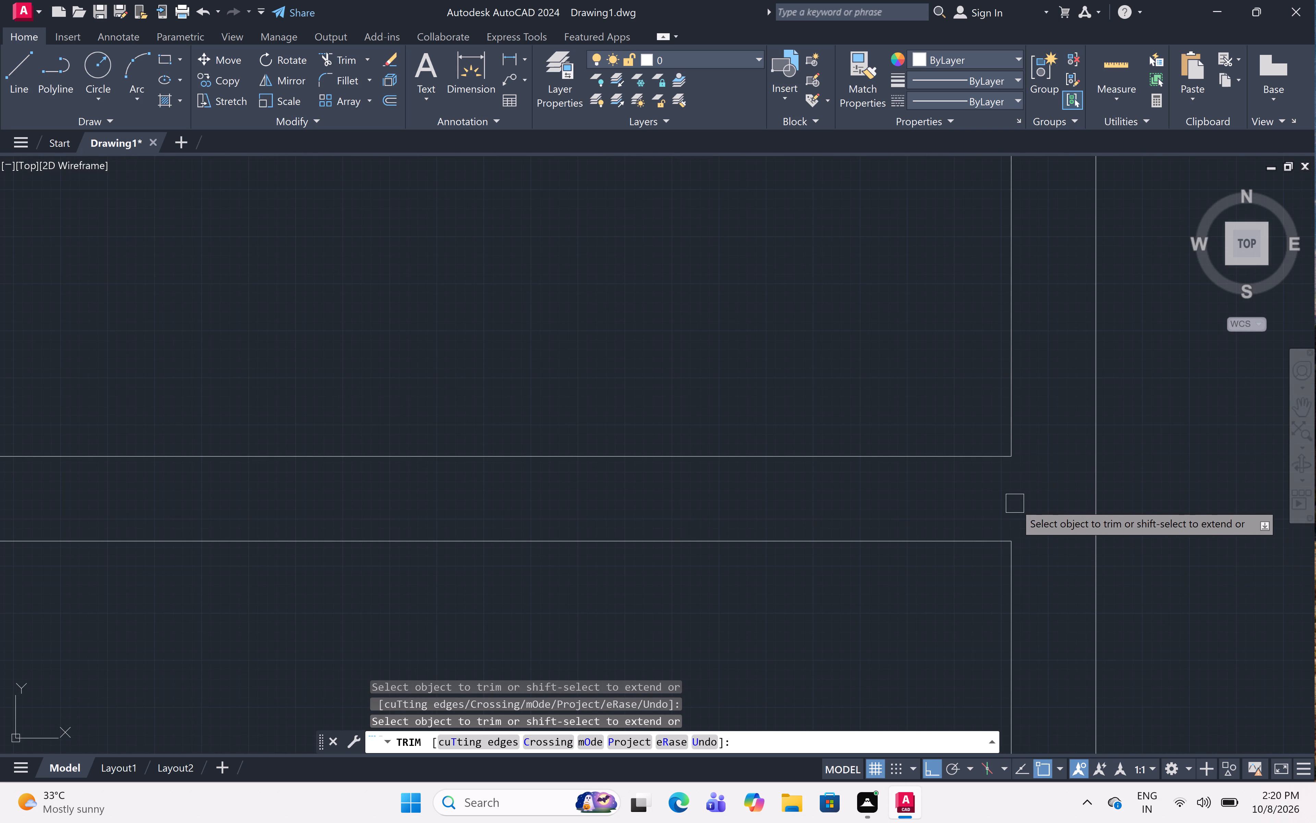
Trim the overlapping lines on the southeast room's north wall, at the short stub wall junction and near its west end.
scroll(983, 505, "down", 7)
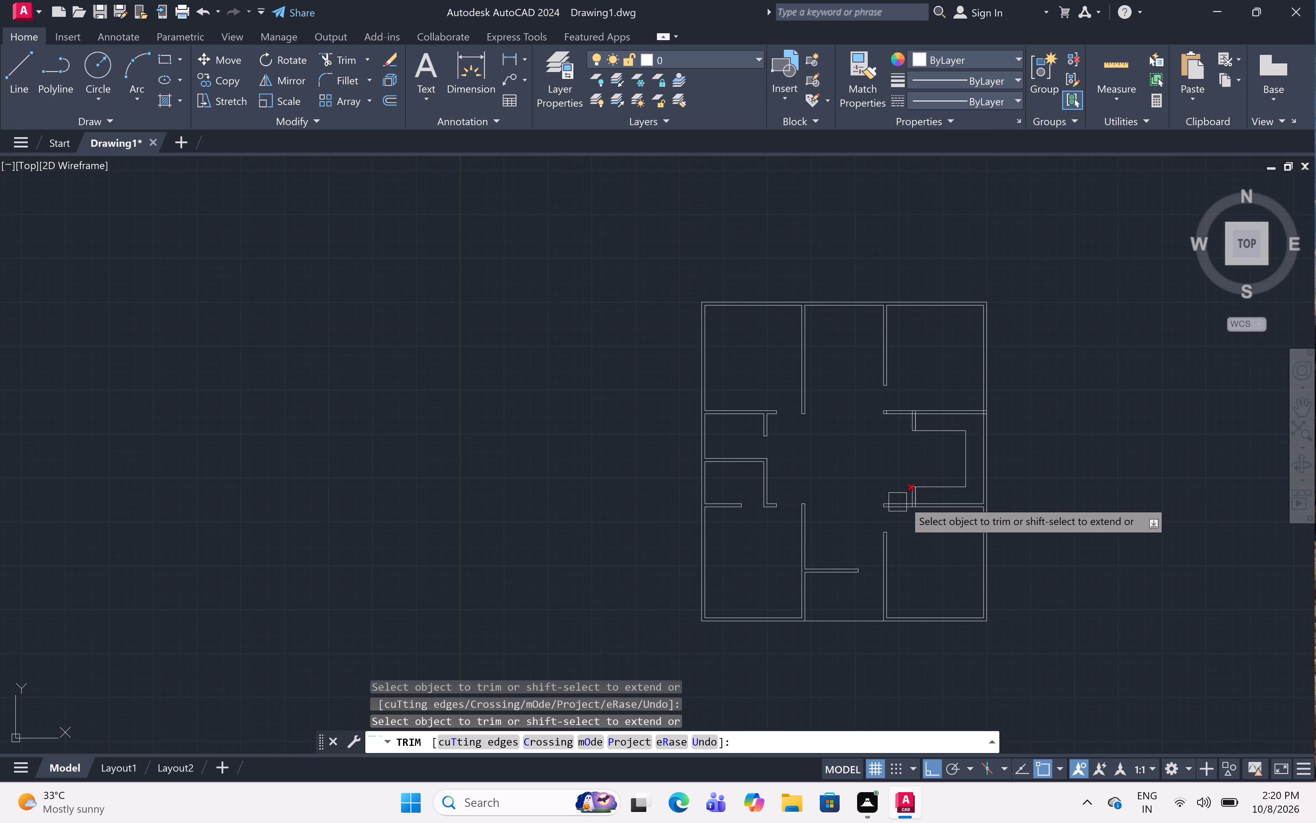
scroll(911, 500, "up", 5)
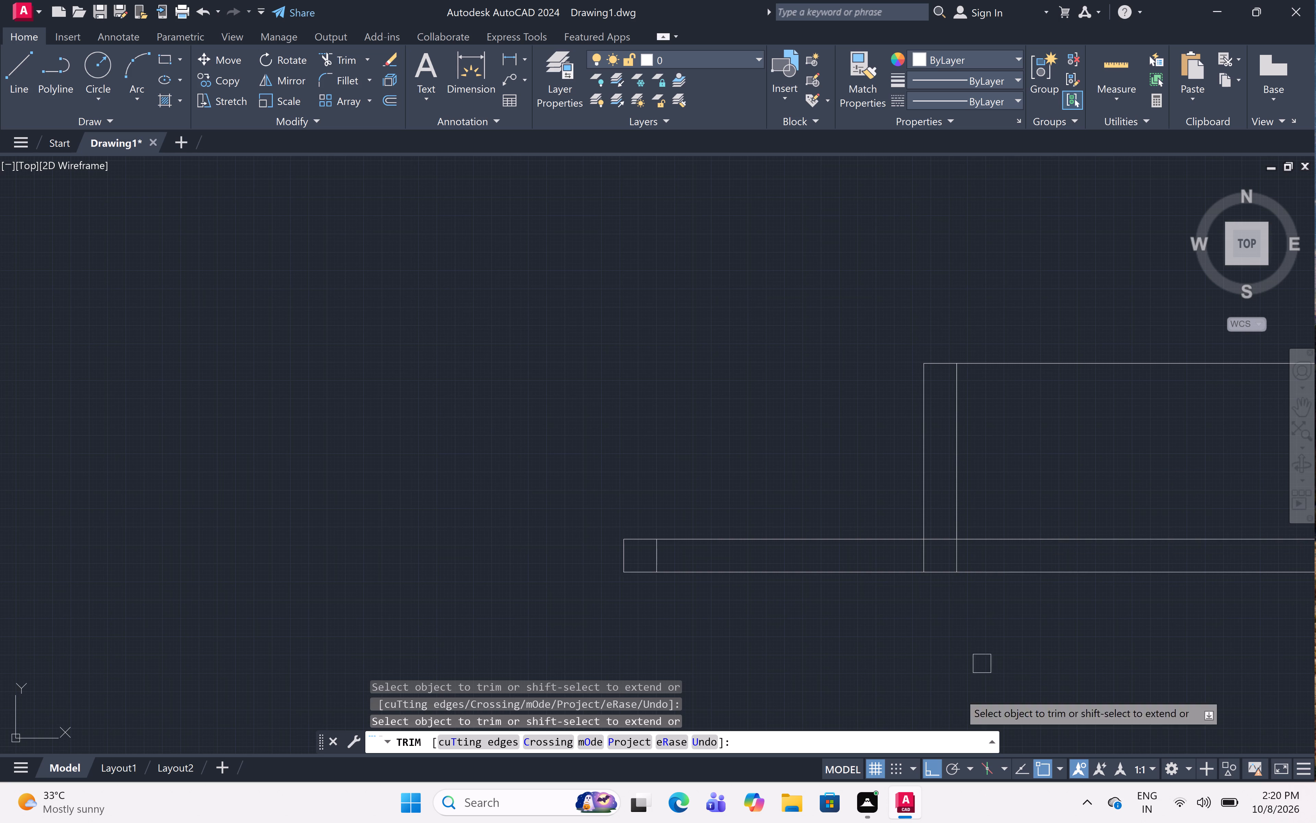
left_click(966, 557)
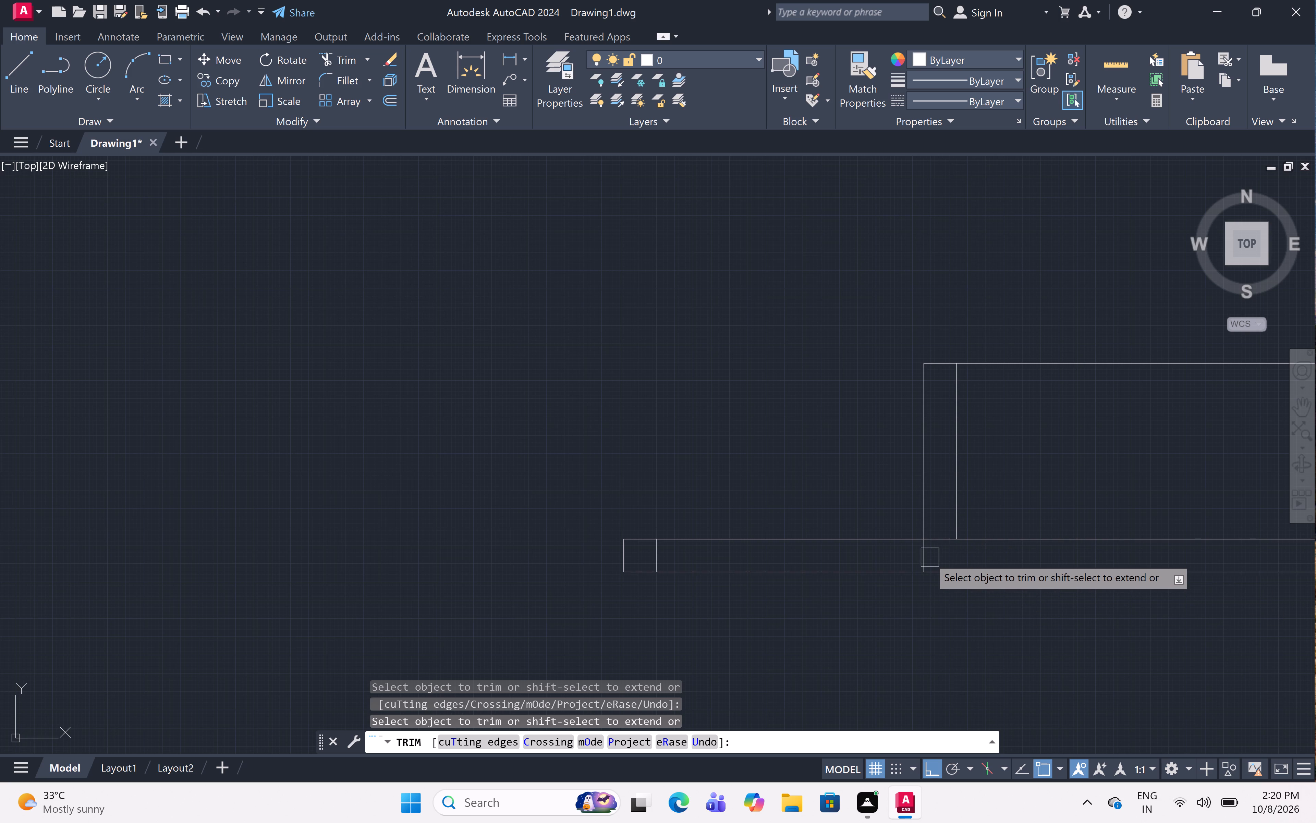
left_click(928, 557)
left_click(944, 545)
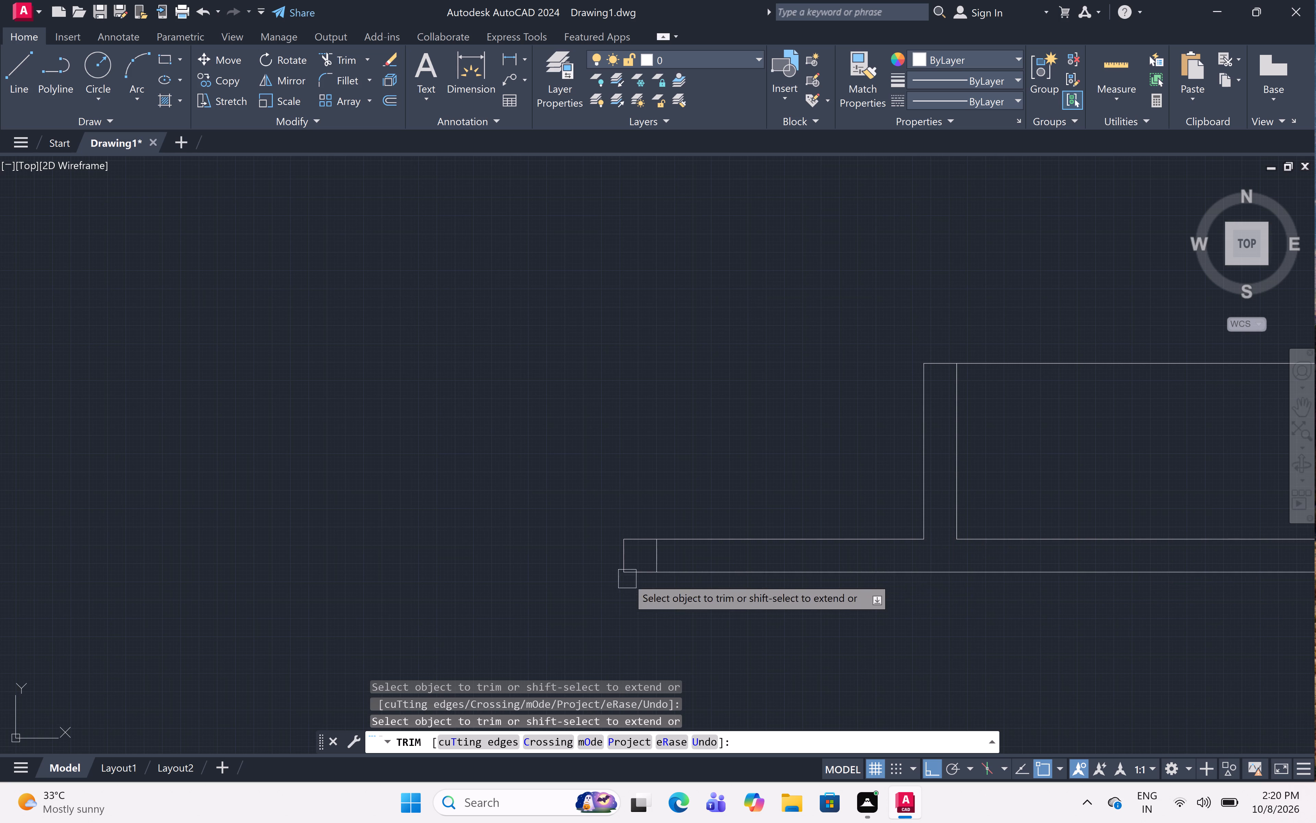
left_click(661, 554)
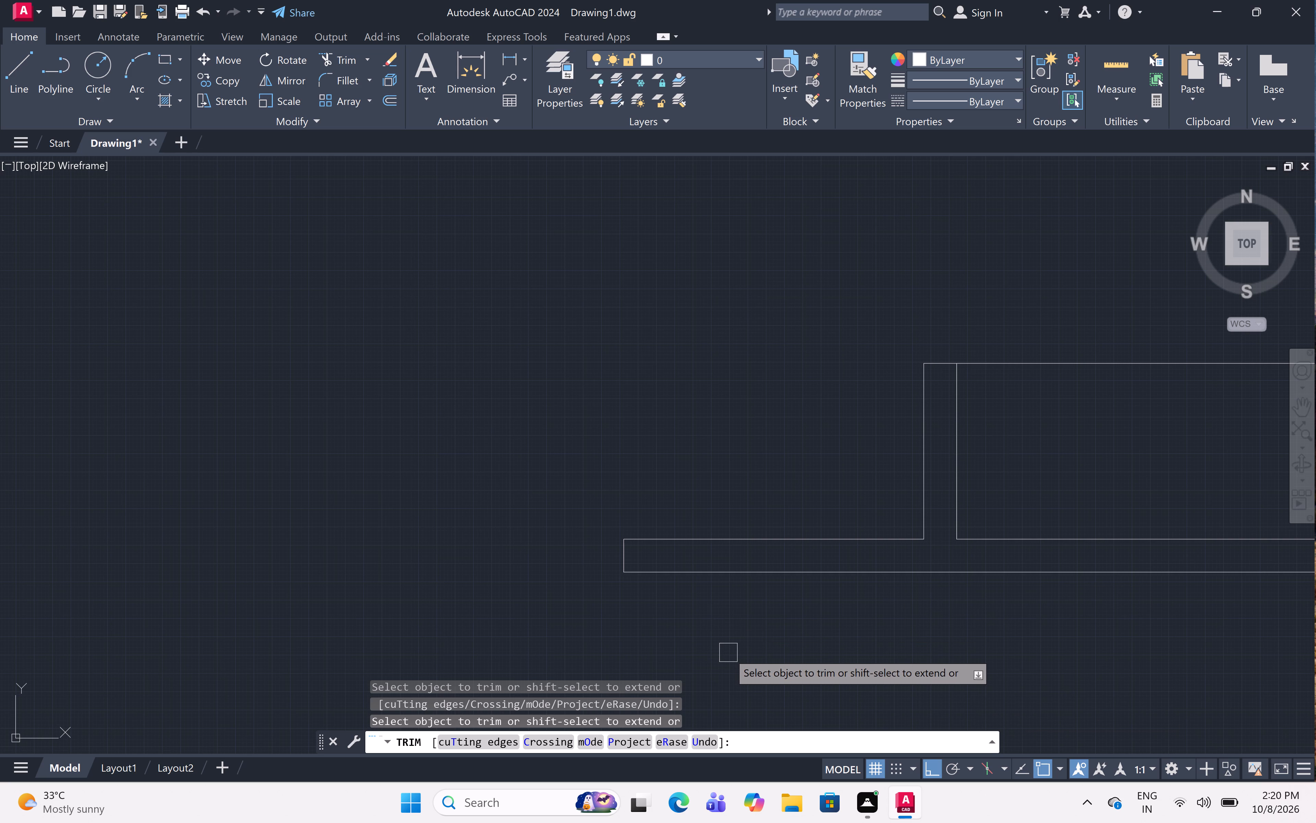
Trim the overlapping lines where the northeast room's south wall meets the east exterior wall.
scroll(730, 657, "down", 5)
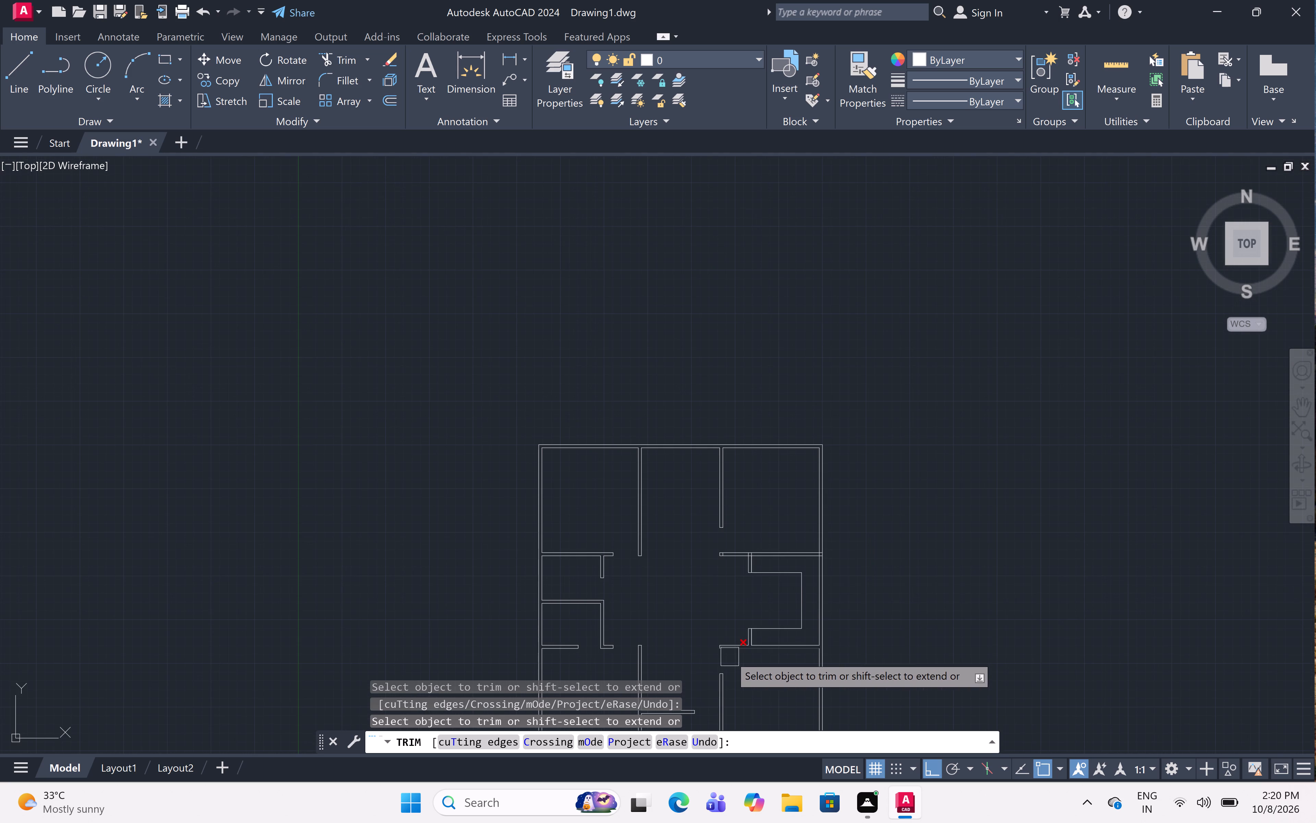
scroll(818, 552, "up", 5)
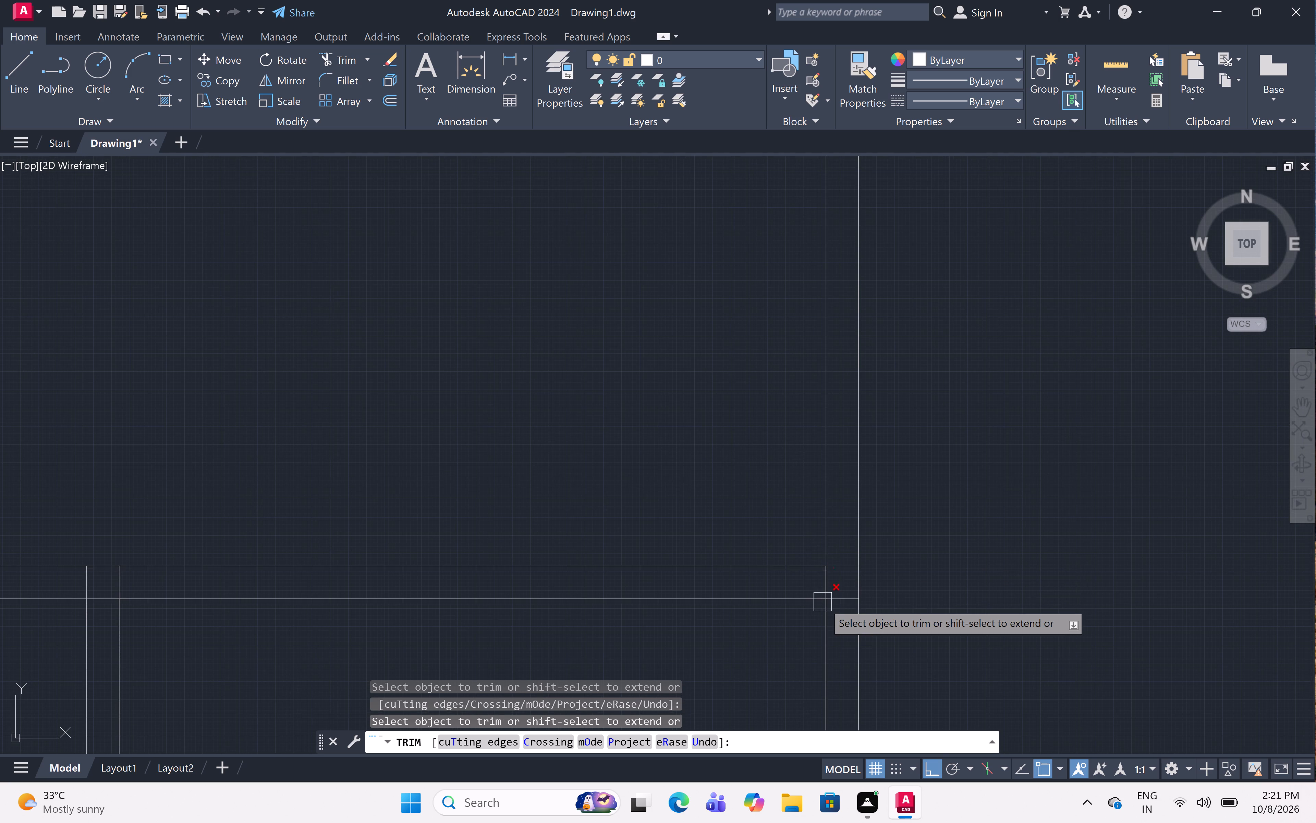
left_click(843, 599)
left_click(842, 570)
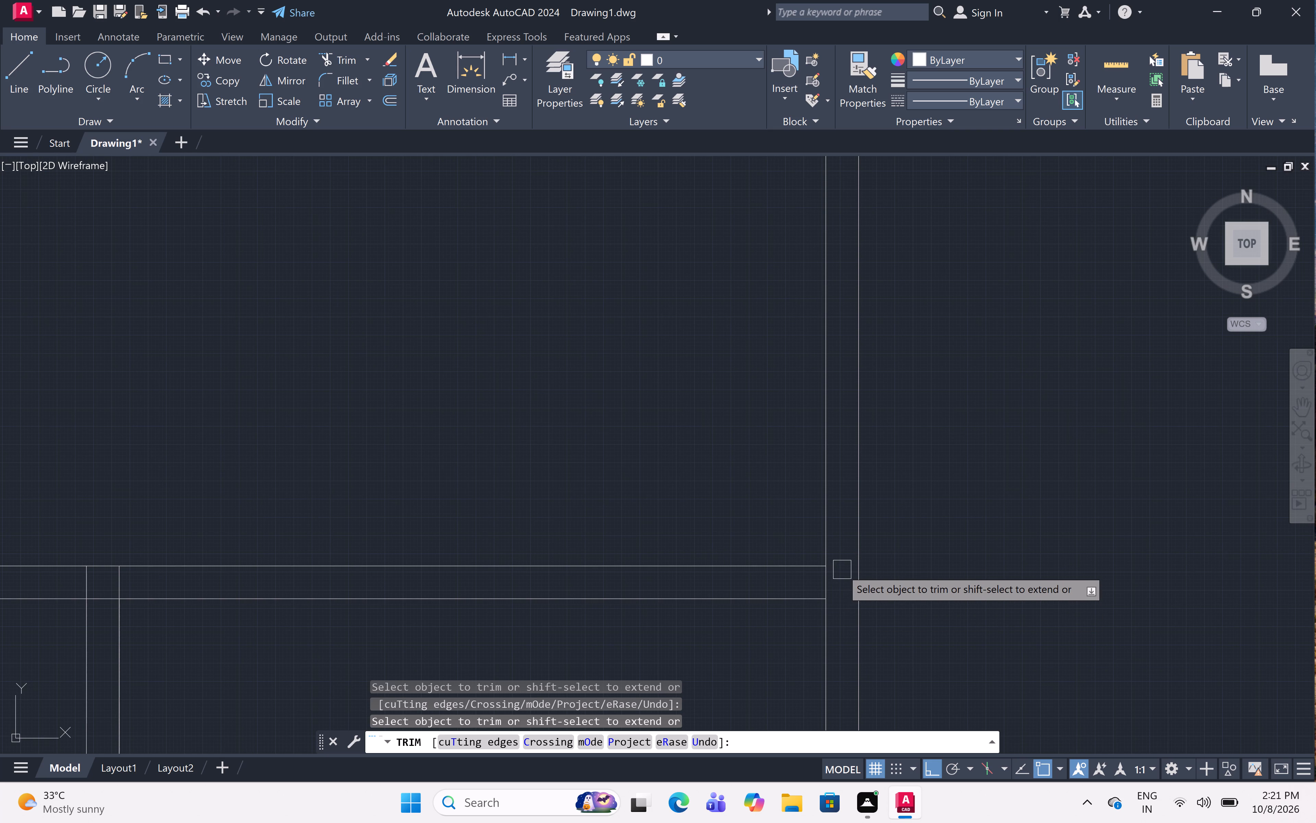
left_click(826, 578)
Trim the overlapping lines on the northeast room's south wall, at the short stub wall junction and near its west end.
scroll(889, 538, "down", 6)
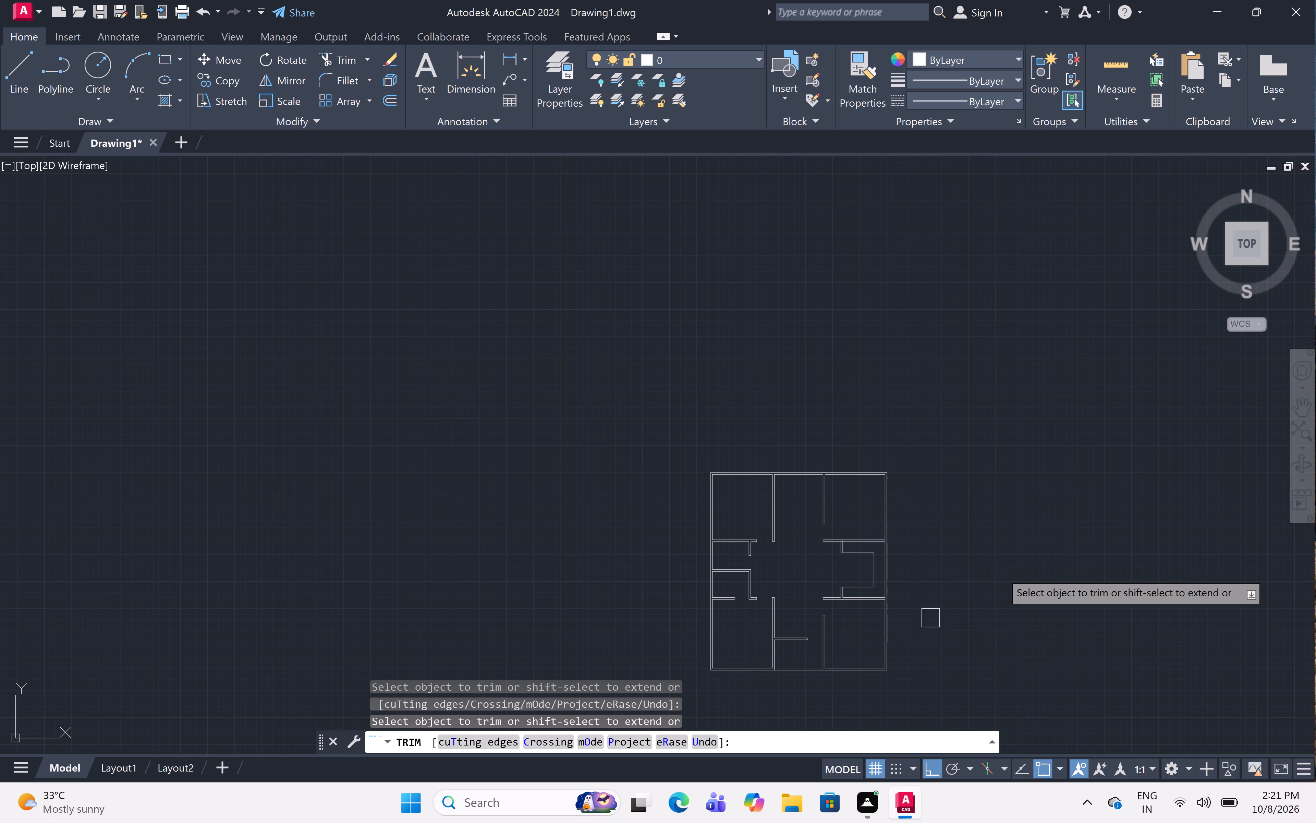
scroll(855, 546, "up", 5)
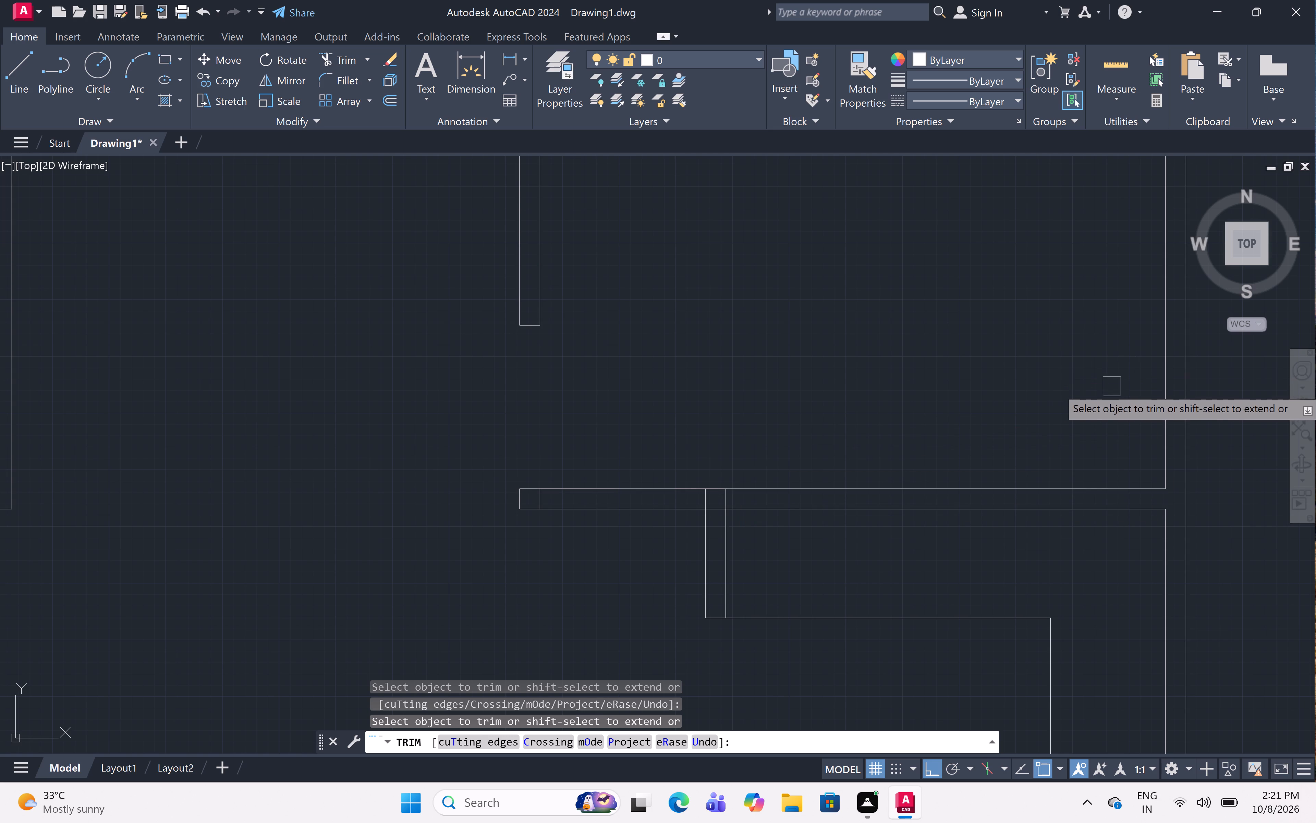
scroll(724, 511, "up", 2)
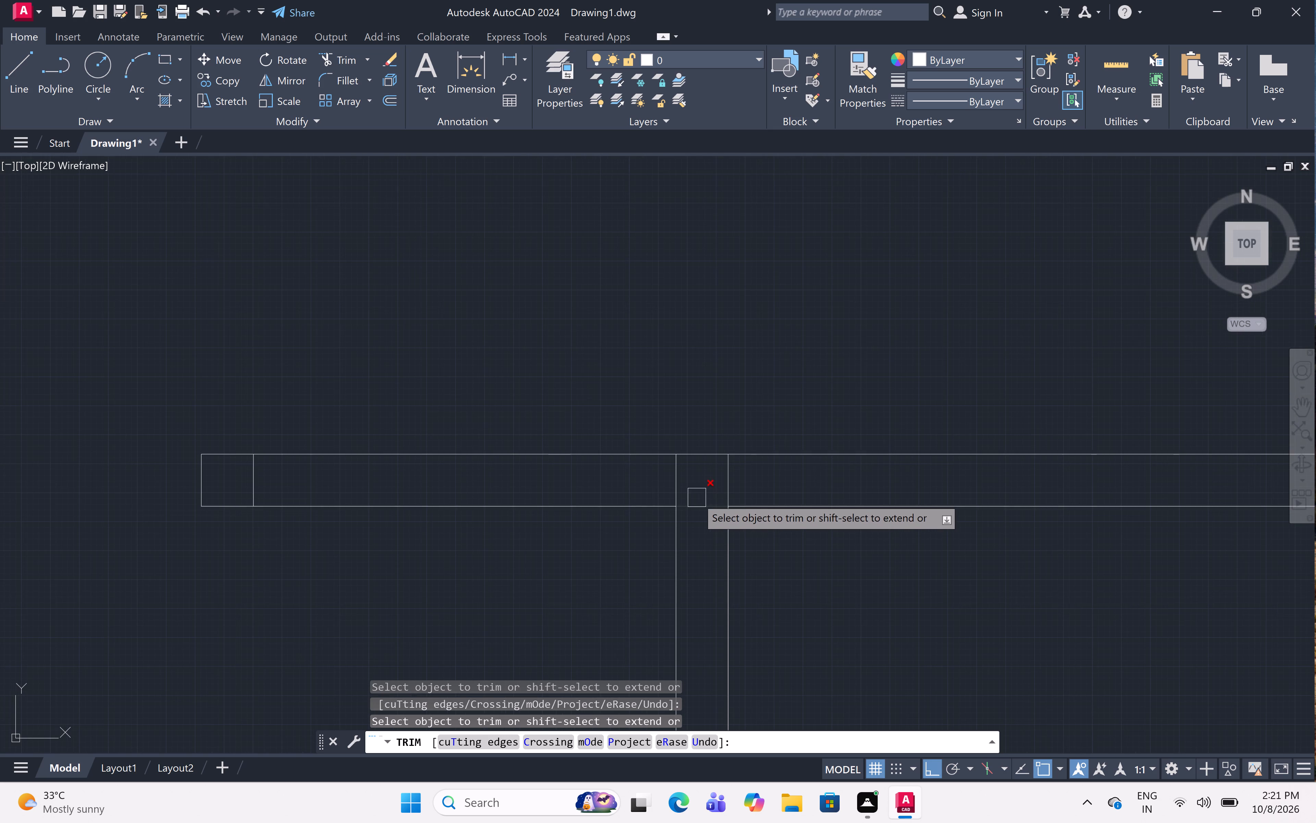
left_click(705, 511)
left_click(677, 482)
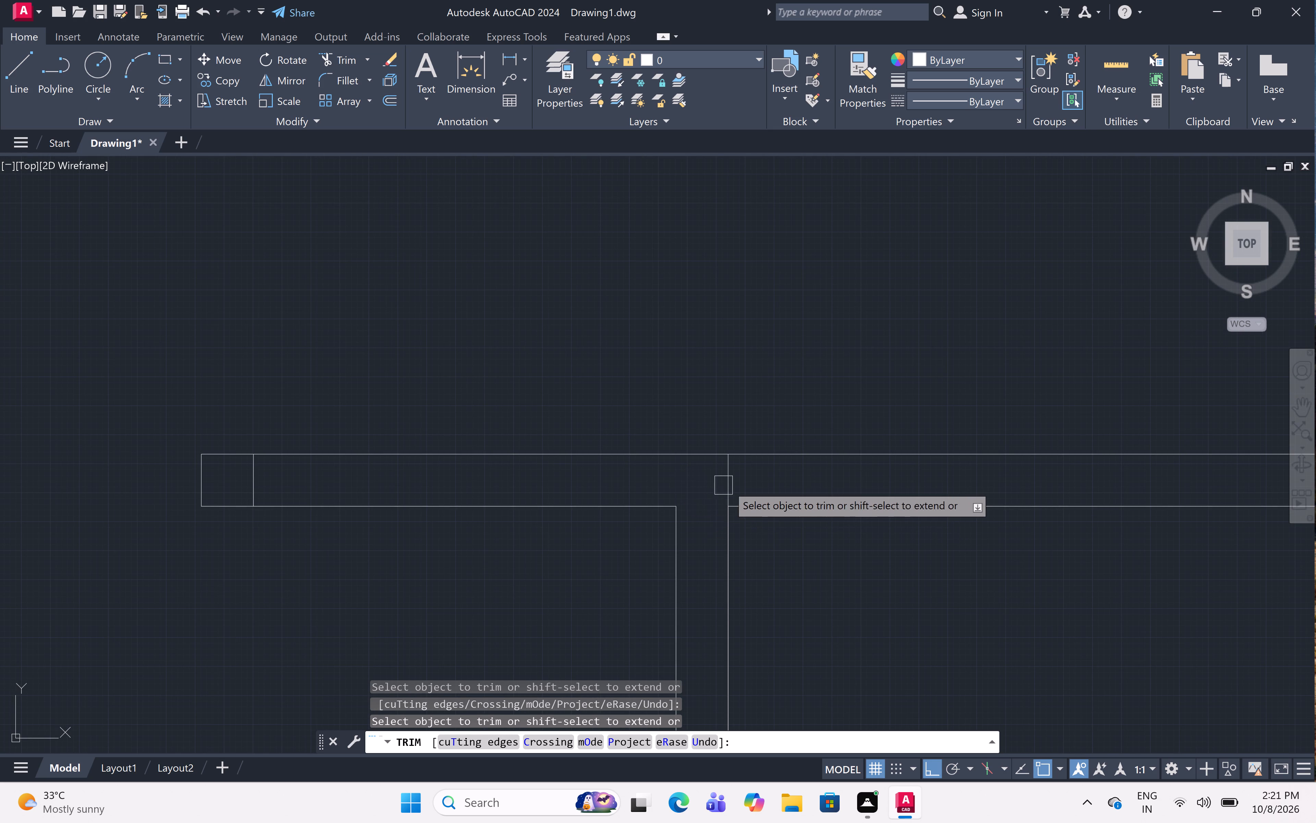
left_click(732, 485)
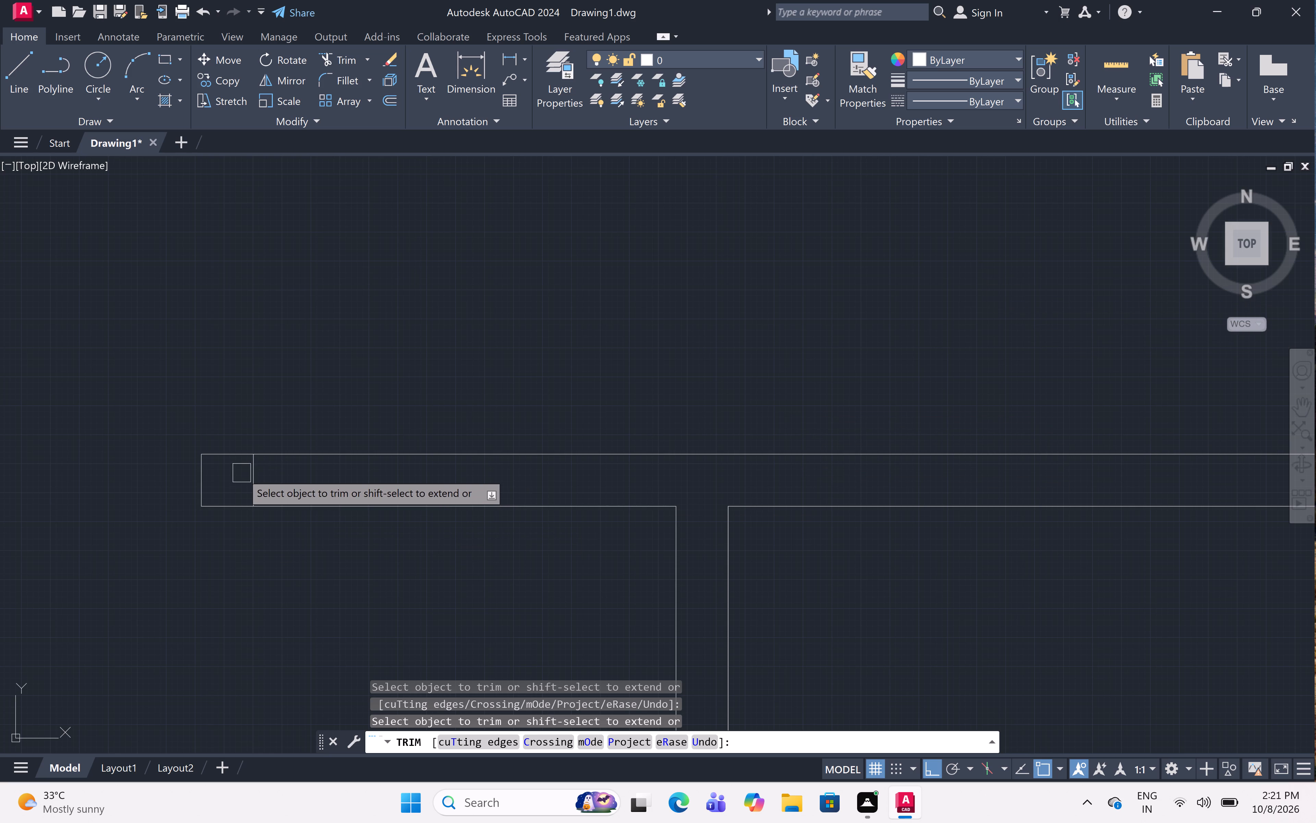
left_click(252, 480)
Review the whole floor plan for remaining overlapping lines at the wall junctions and corners.
scroll(255, 477, "down", 7)
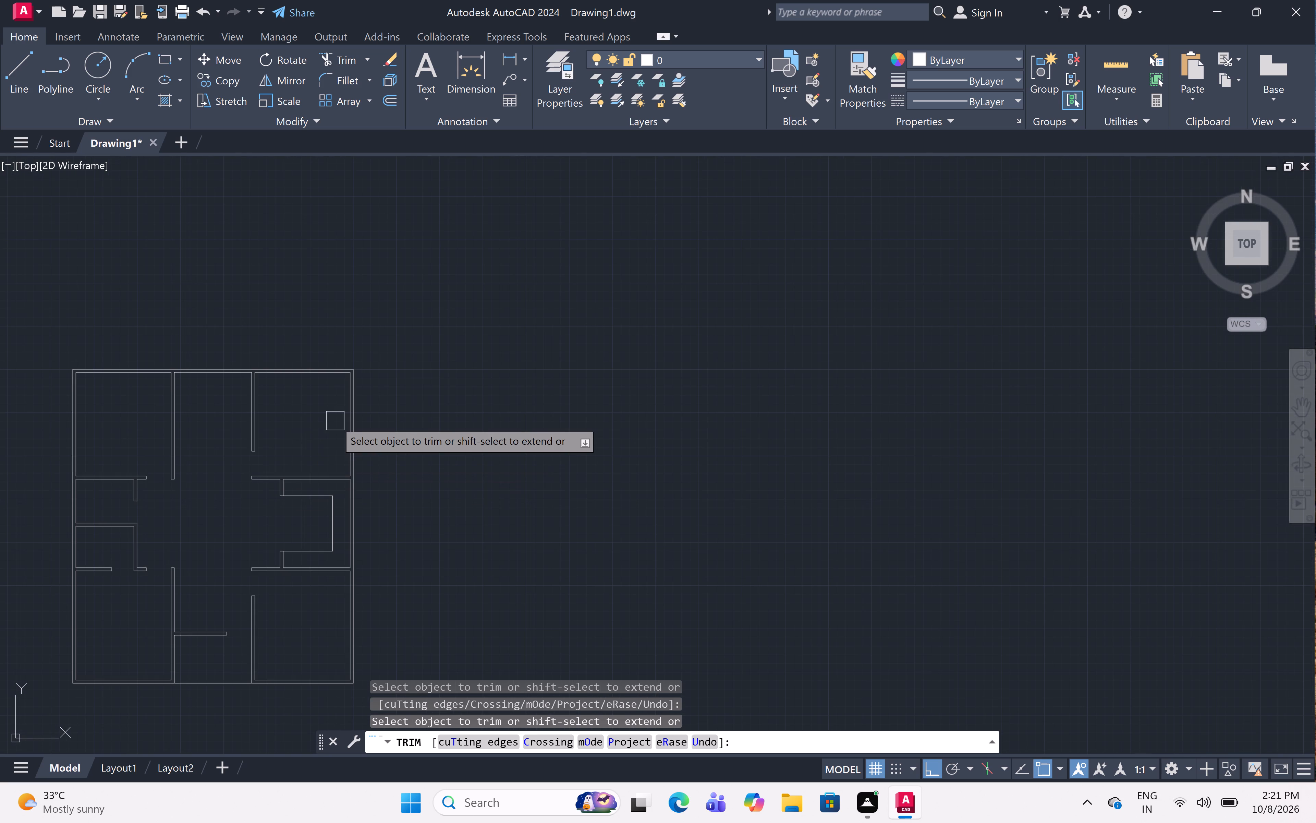
middle_click_drag(320, 428, 327, 455)
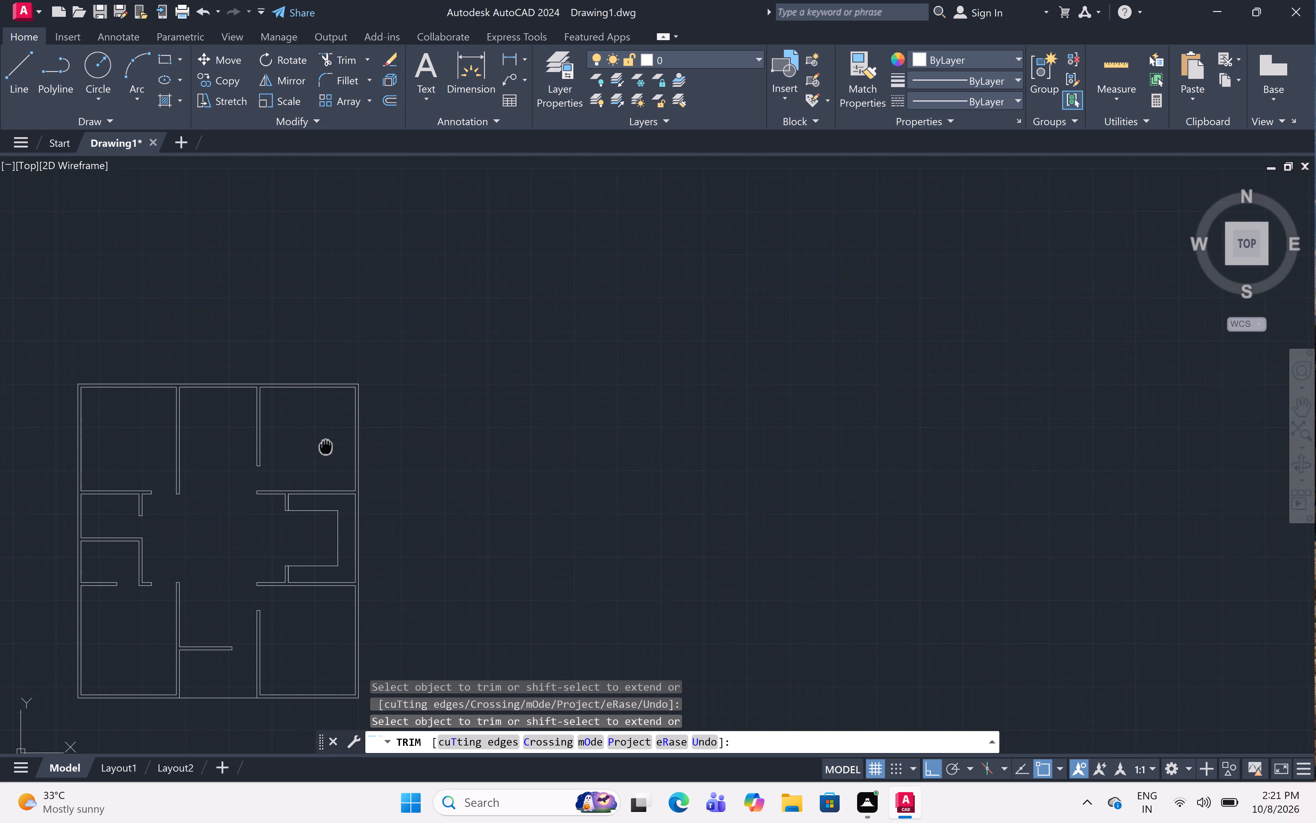
middle_click_drag(327, 455, 476, 410)
scroll(482, 407, "down", 1)
scroll(421, 493, "up", 1)
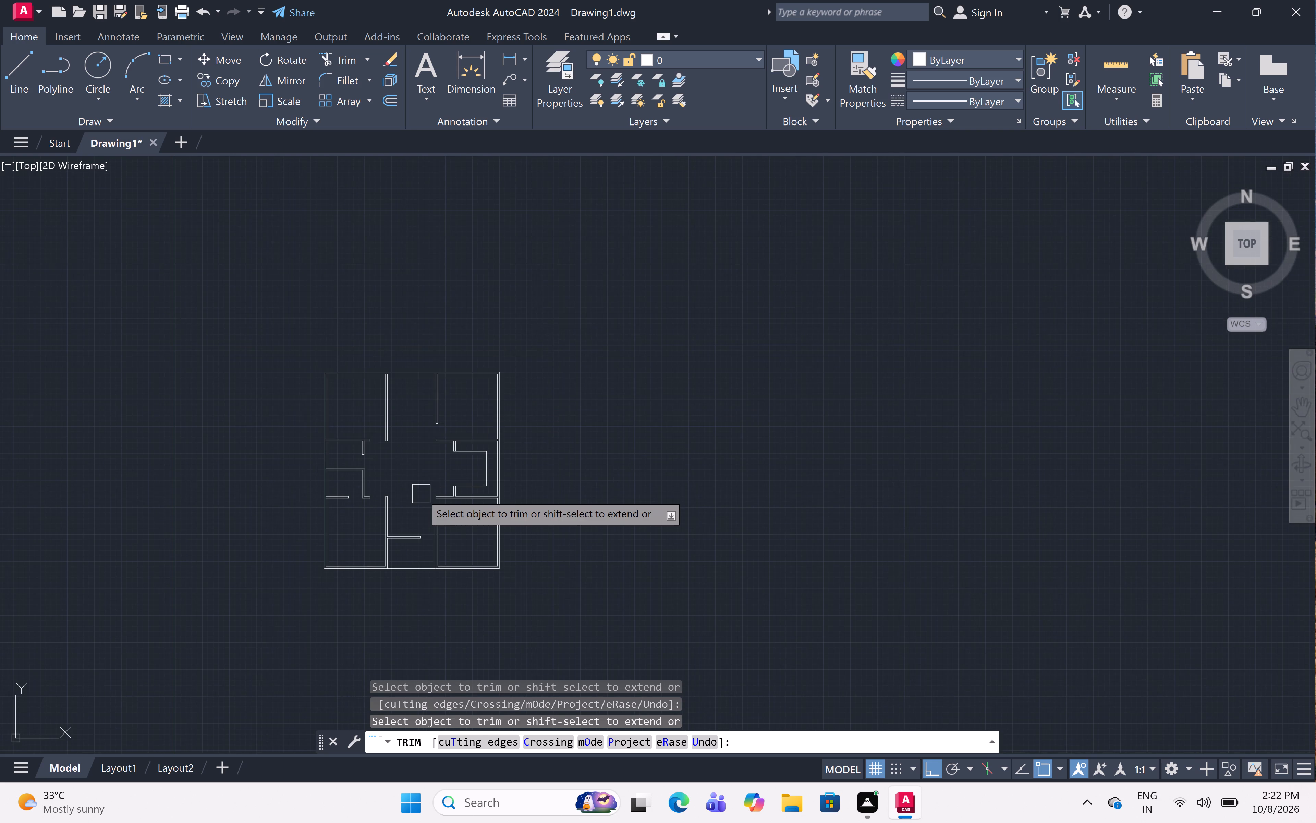
scroll(421, 493, "up", 3)
scroll(454, 446, "down", 2)
middle_click_drag(444, 432, 562, 450)
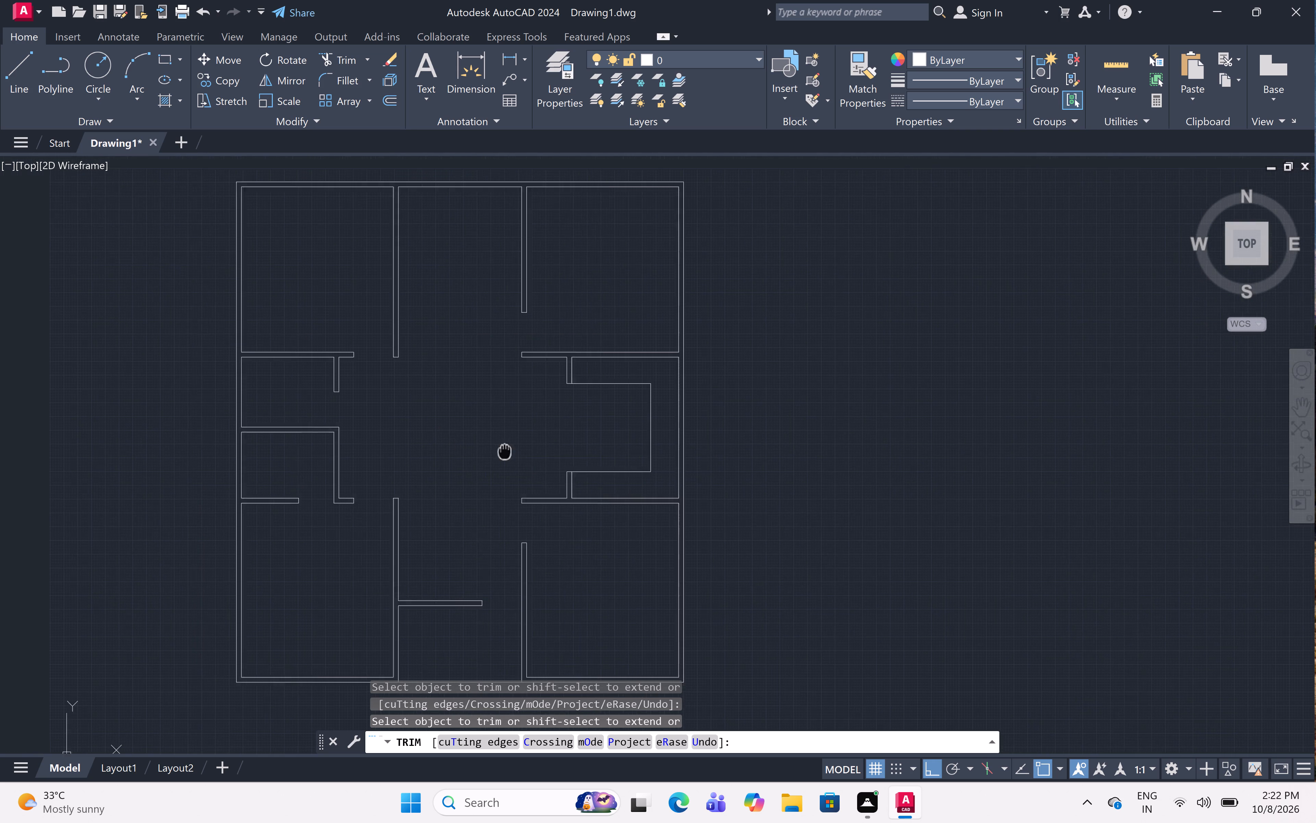
middle_click_drag(562, 450, 654, 420)
scroll(653, 418, "down", 2)
middle_click_drag(652, 417, 660, 435)
scroll(641, 402, "up", 1)
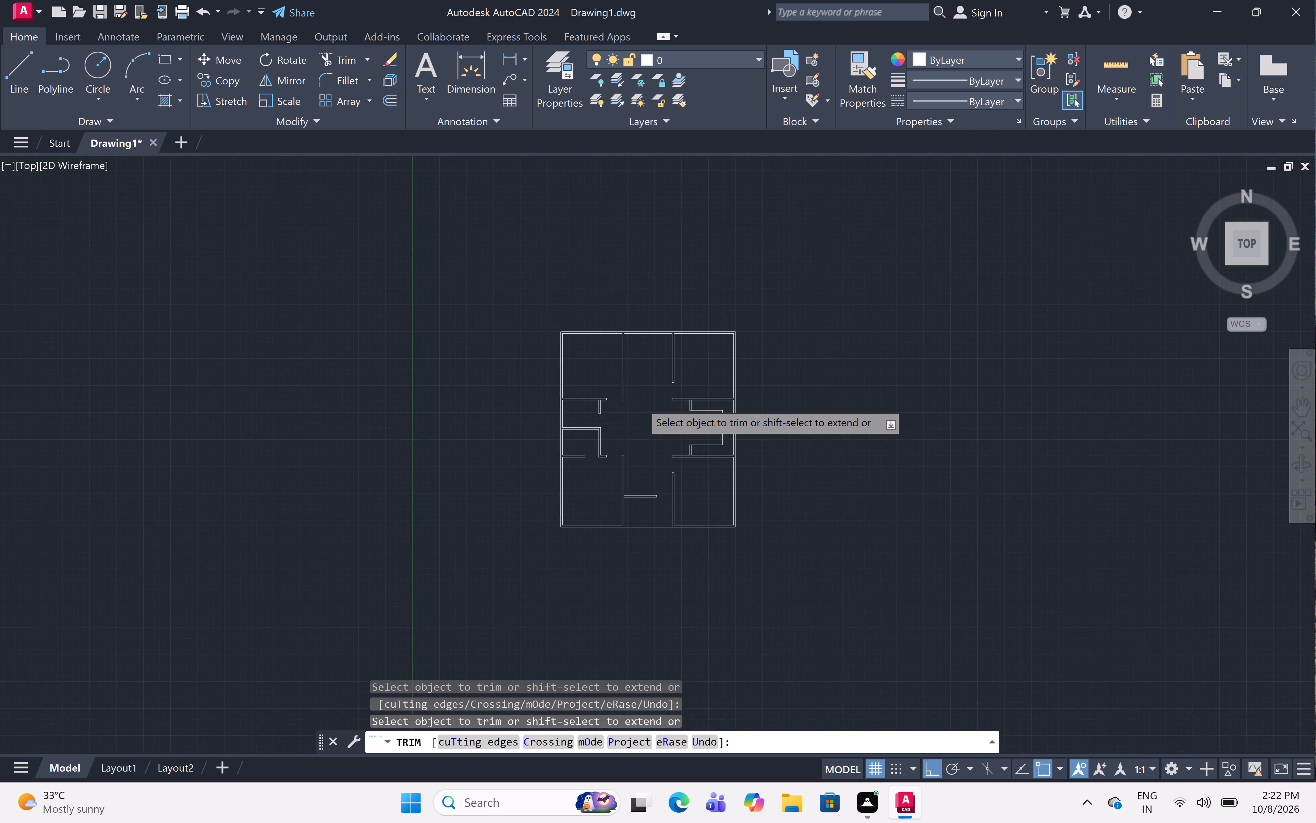
Hatch the connected walls of the floor plan with a solid fill in yellow (241,235,31).
scroll(641, 402, "up", 1)
key("Escape")
type("h")
key("space")
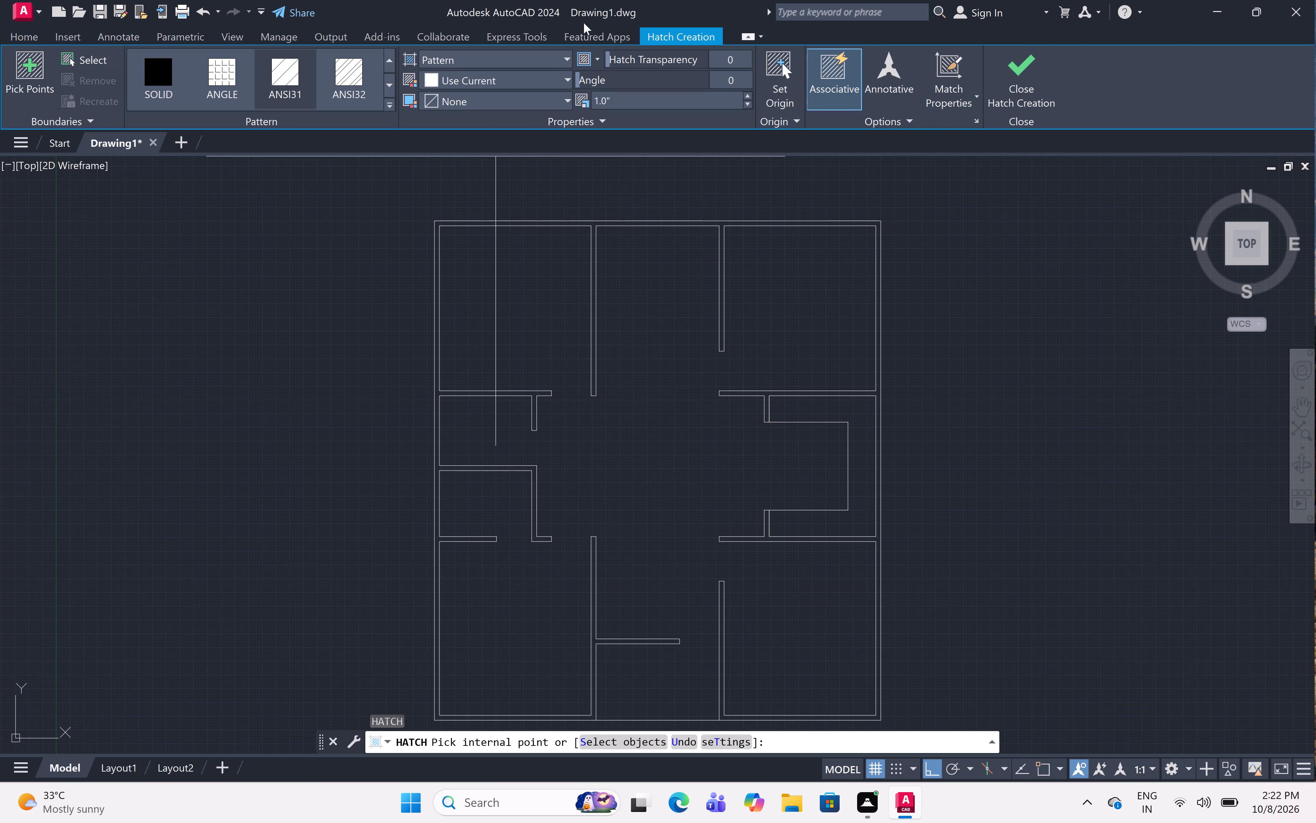
left_click(554, 57)
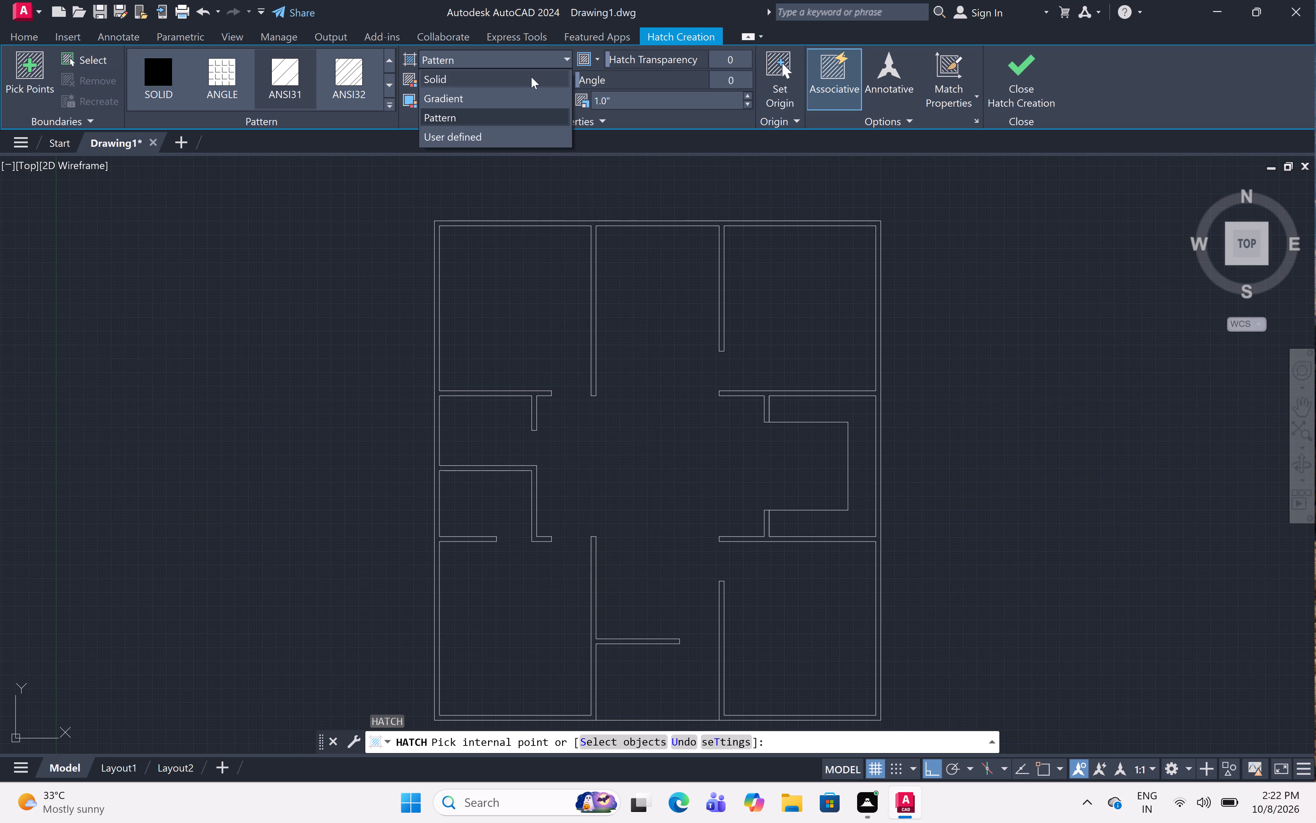
left_click(531, 77)
left_click(532, 77)
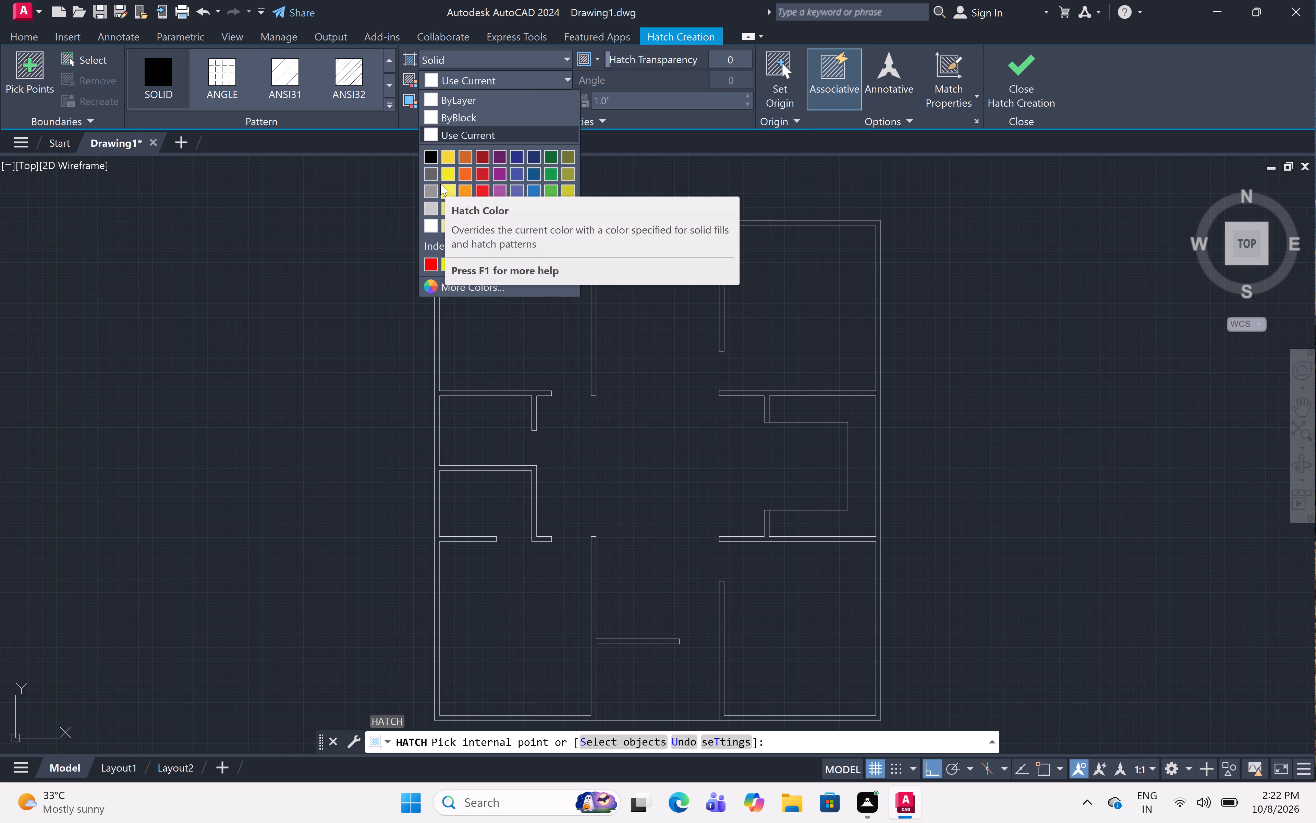
left_click(443, 175)
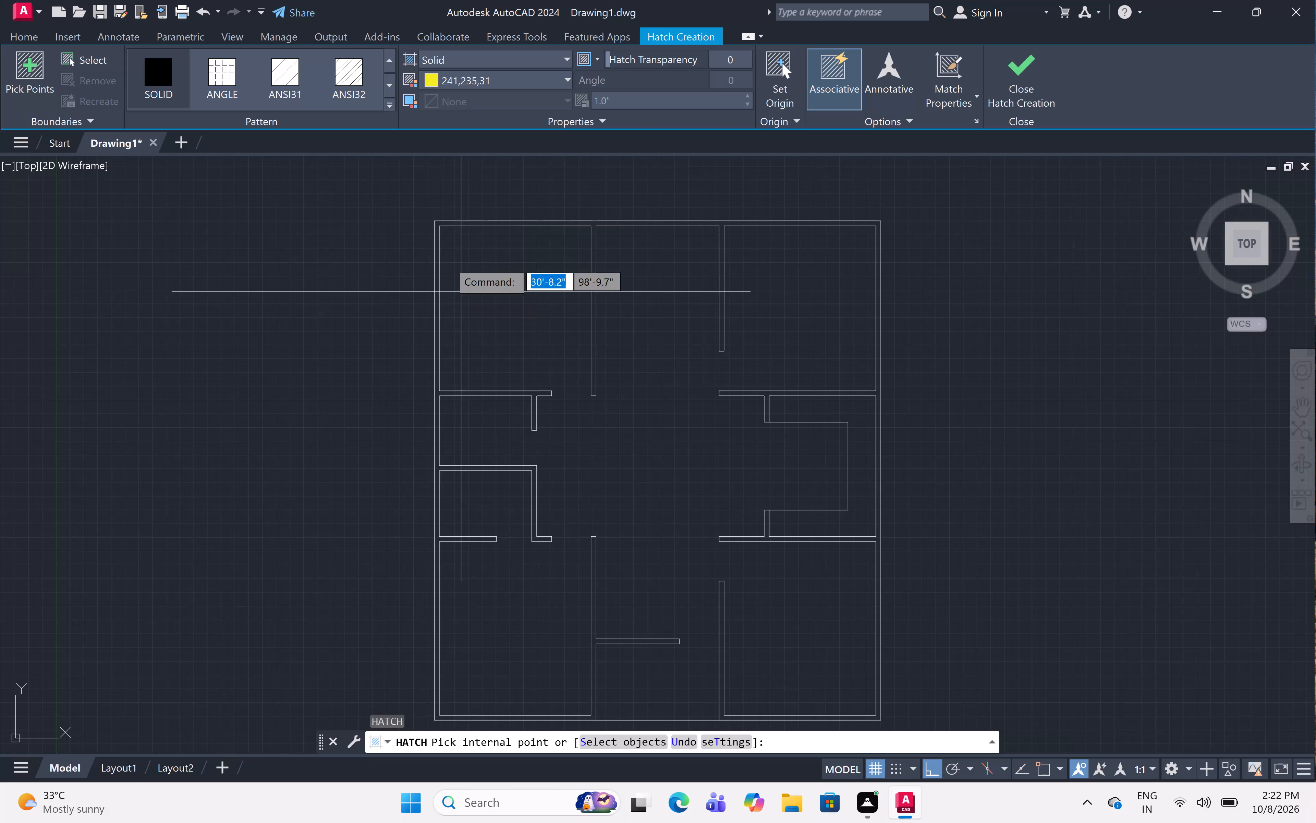
scroll(436, 225, "up", 3)
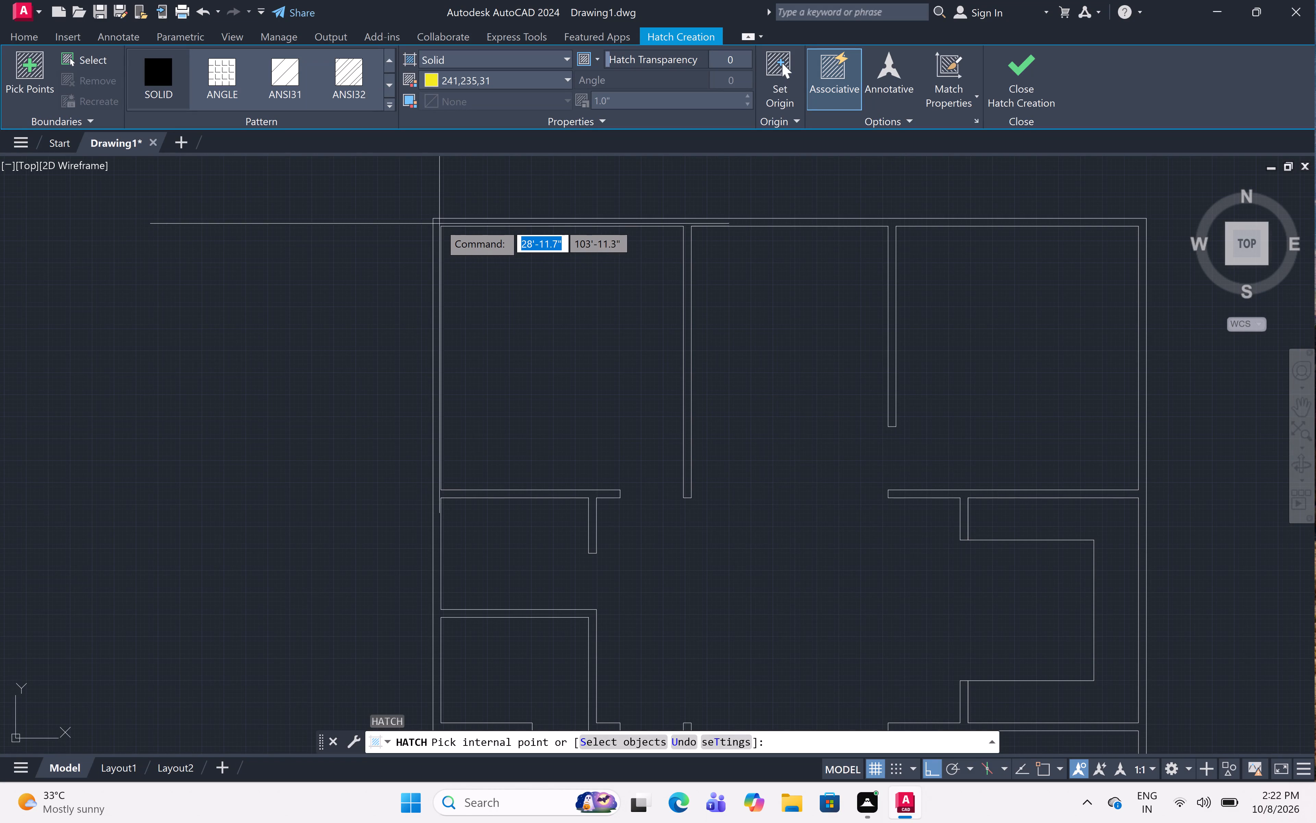
left_click(437, 221)
scroll(437, 220, "down", 2)
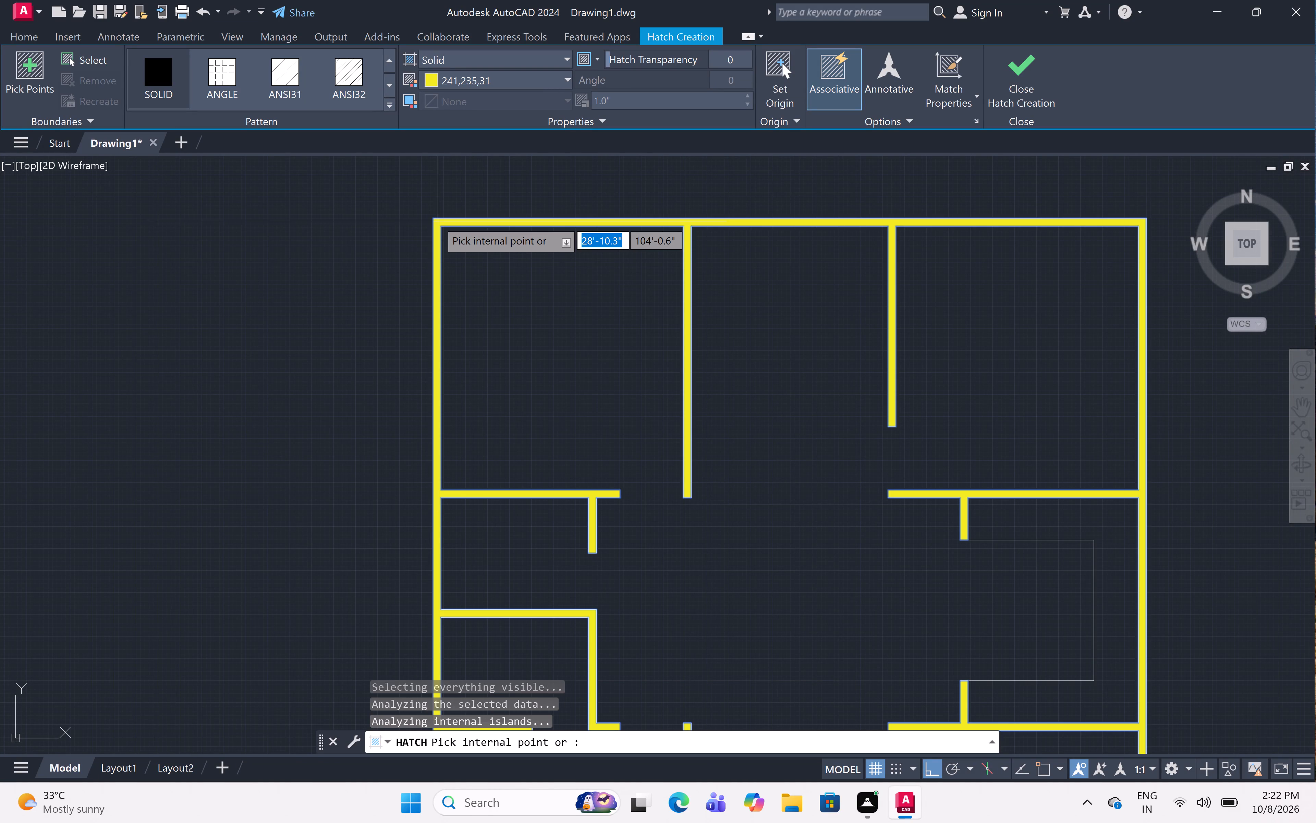
scroll(437, 220, "down", 3)
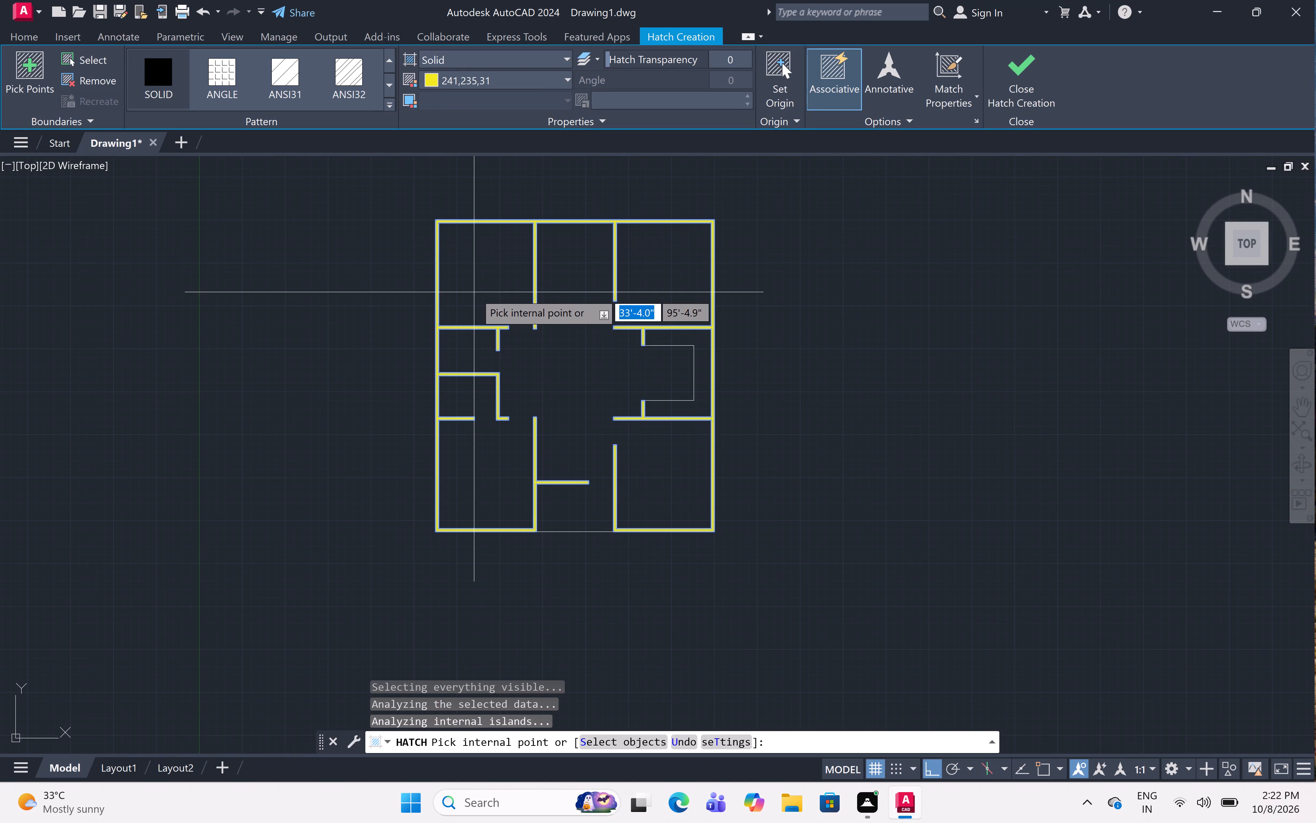
key("Escape")
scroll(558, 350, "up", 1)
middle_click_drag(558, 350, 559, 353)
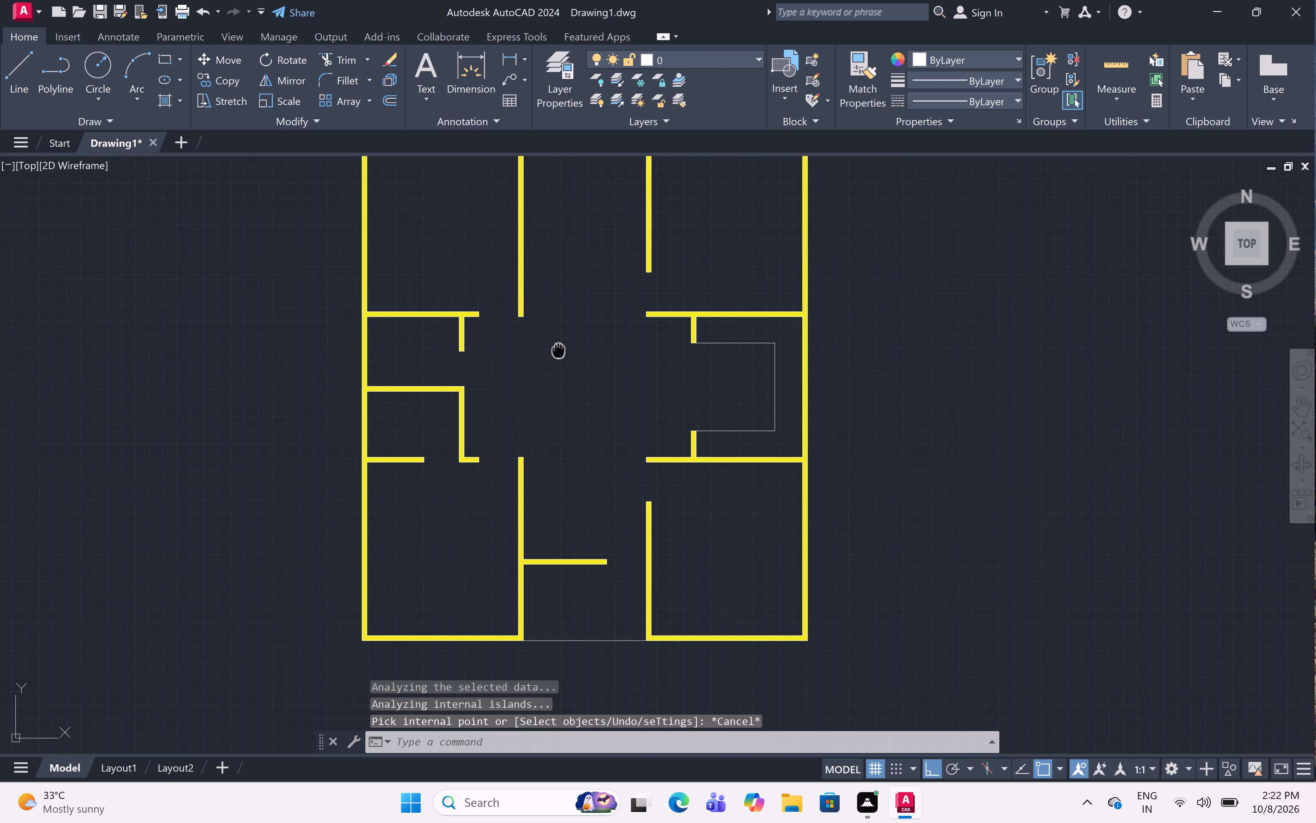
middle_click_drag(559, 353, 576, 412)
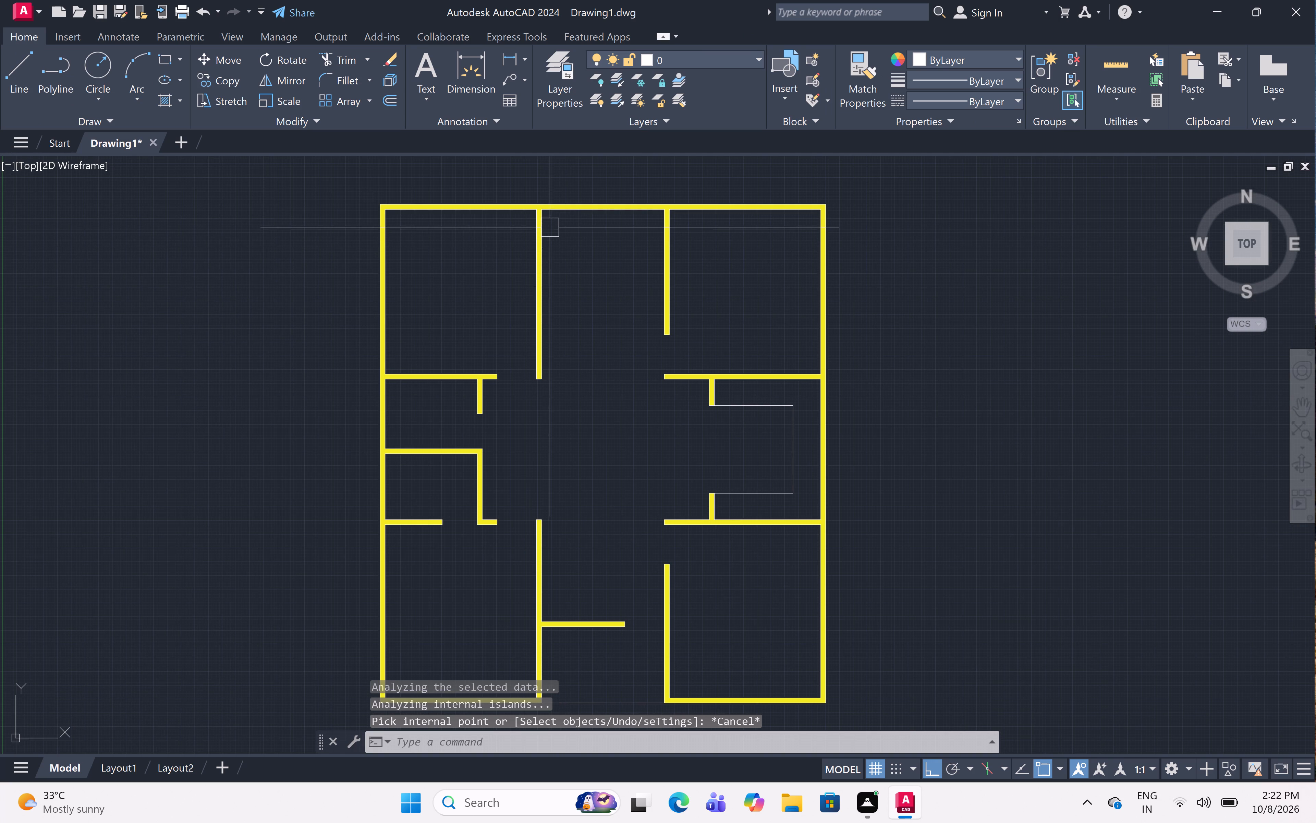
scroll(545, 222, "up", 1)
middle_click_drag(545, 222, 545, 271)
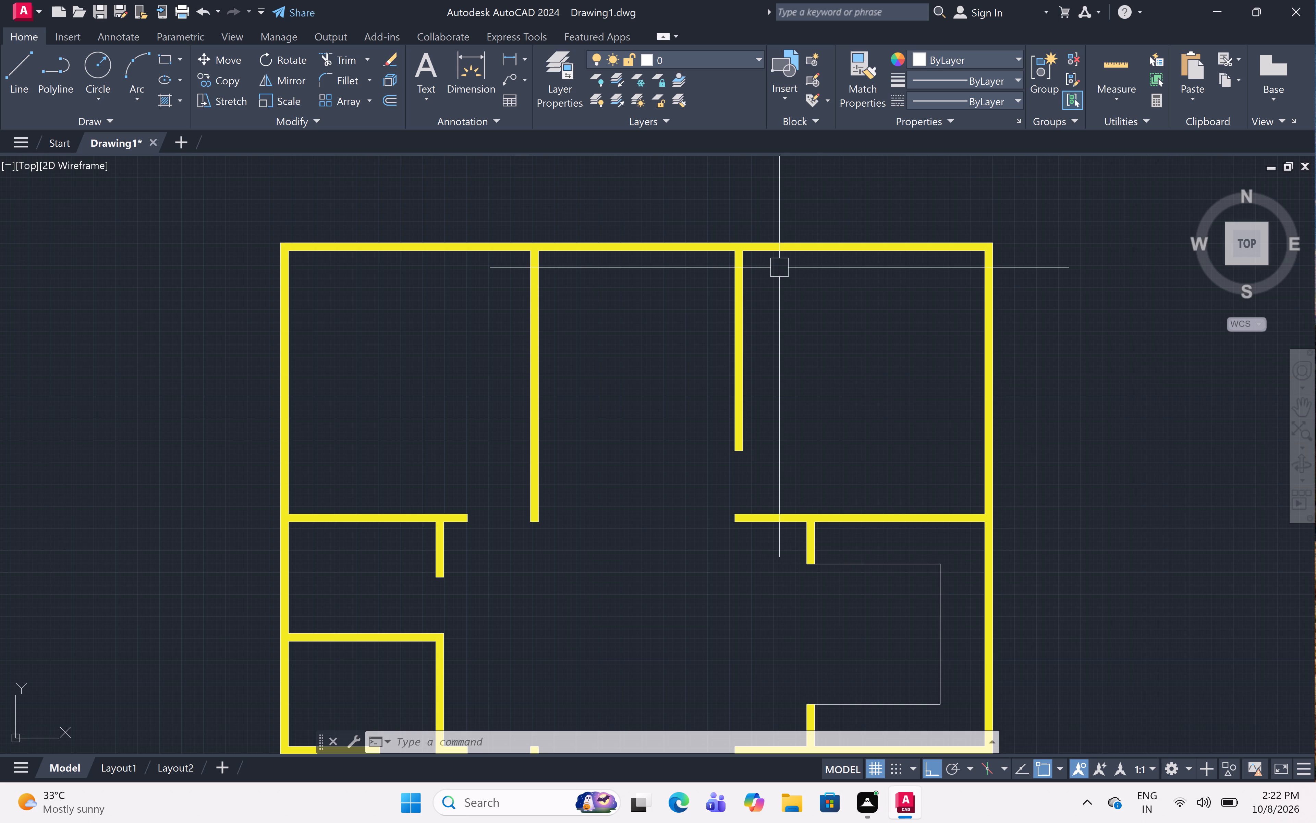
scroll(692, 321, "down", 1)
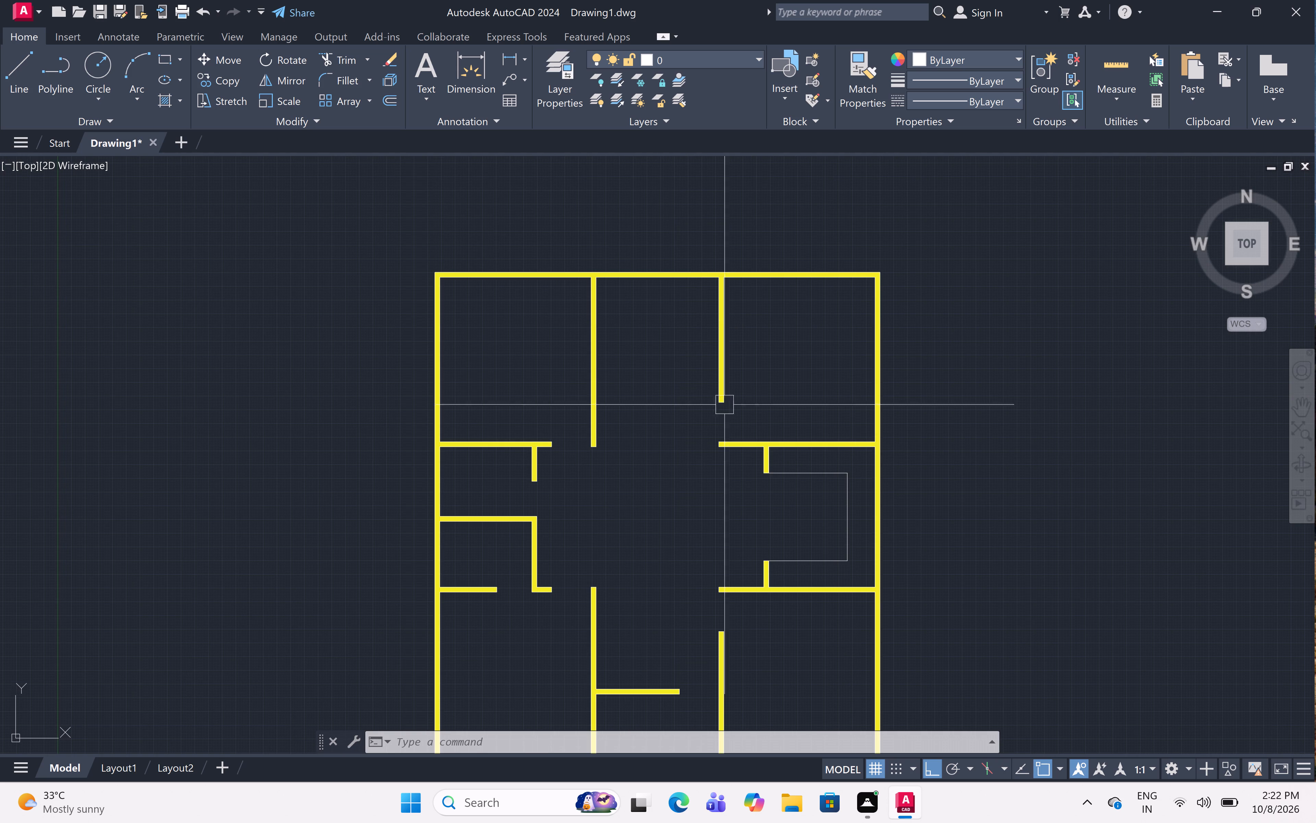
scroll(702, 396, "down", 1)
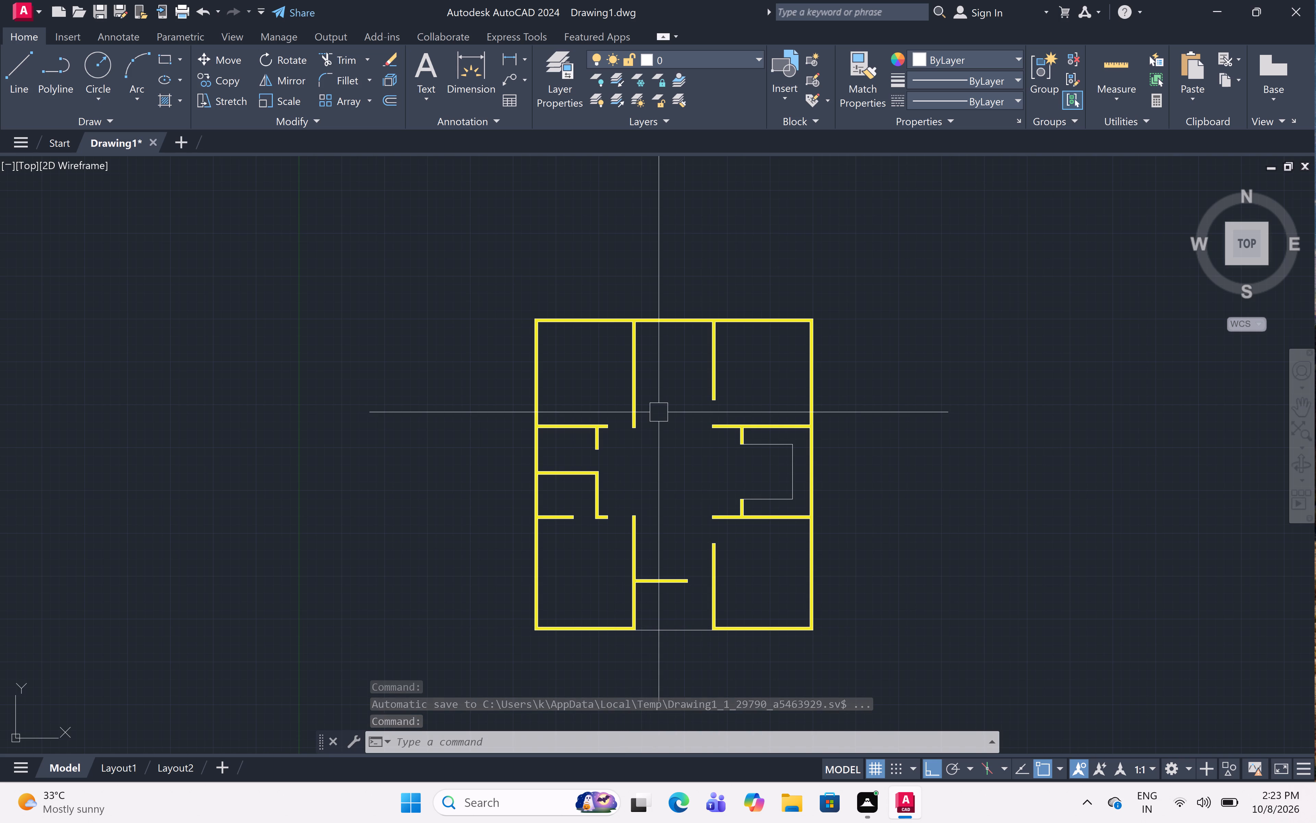
Create a new layer with its default name and set its colour to index 180.
left_click(544, 90)
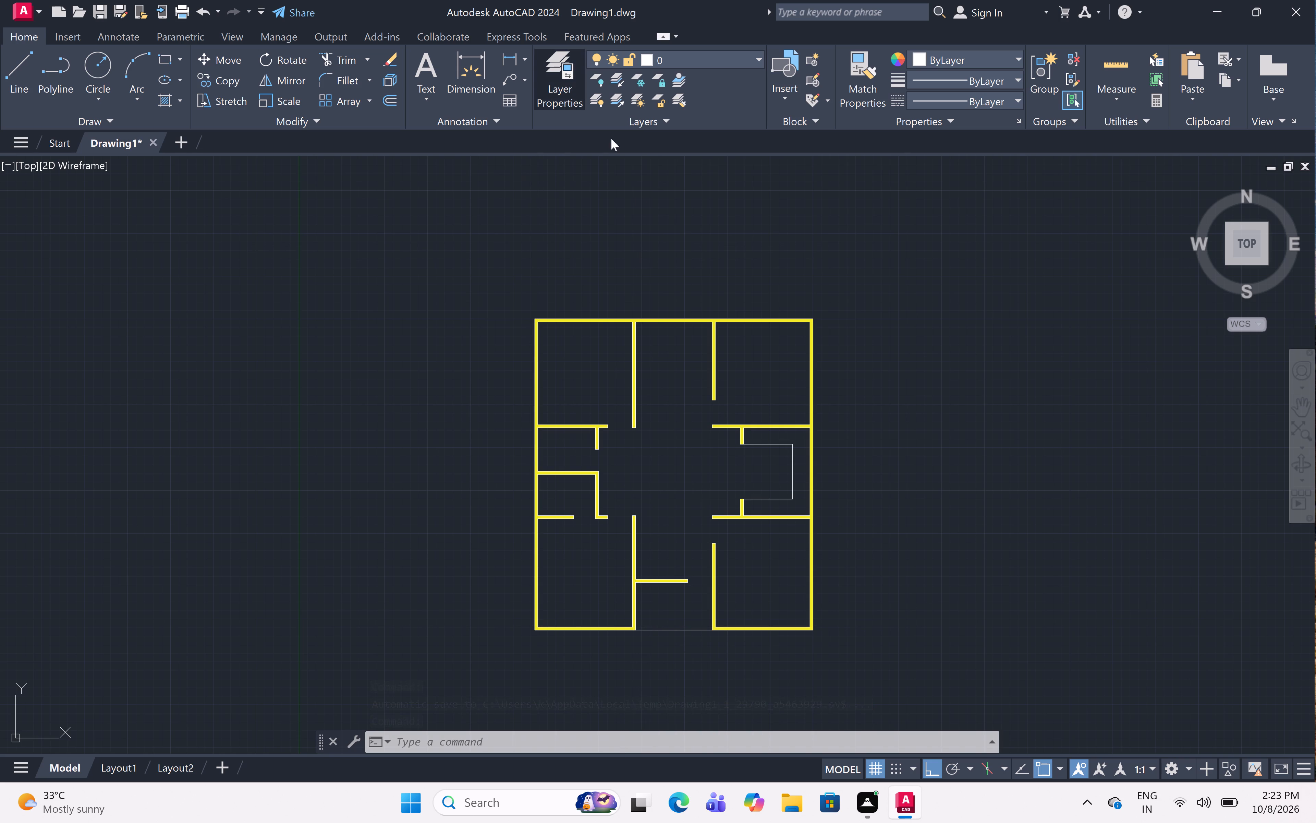
right_click(265, 202)
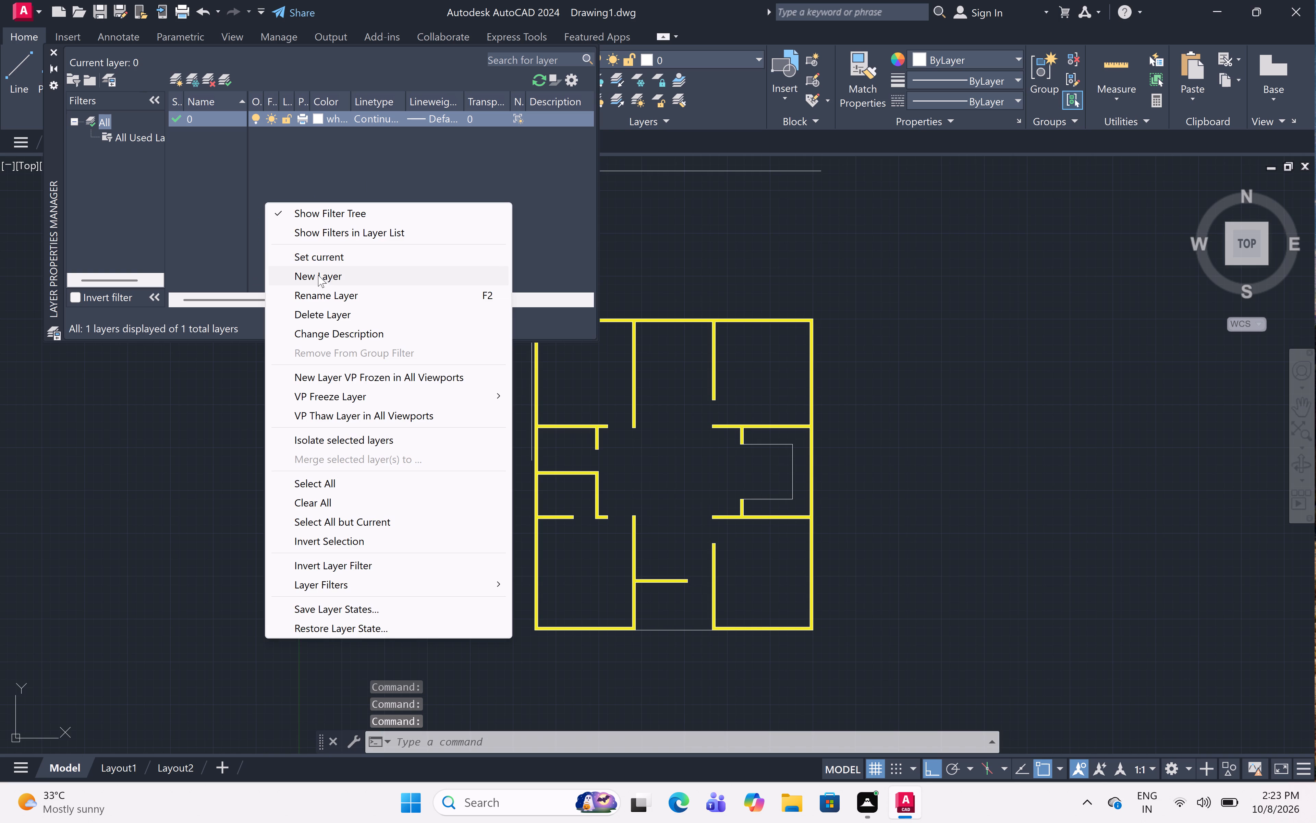
left_click(318, 275)
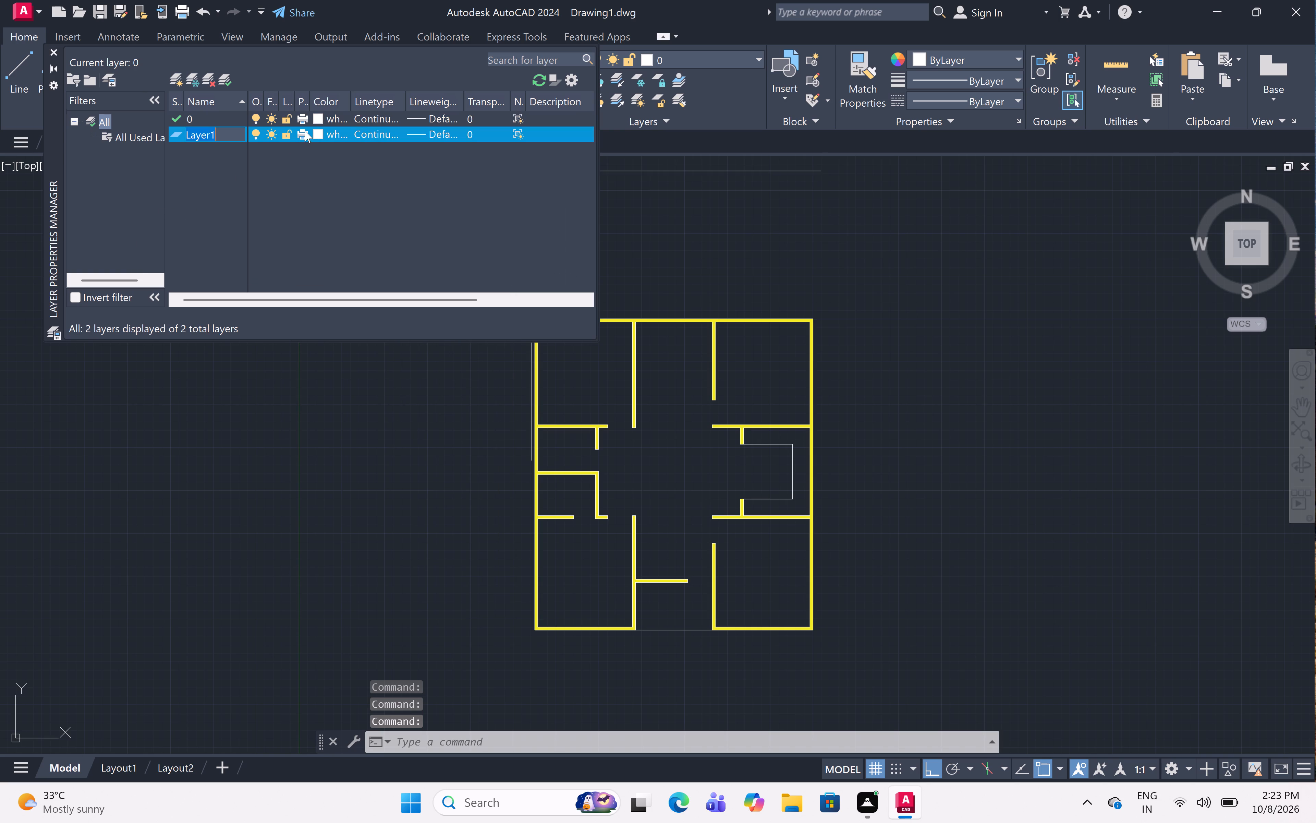
left_click(319, 132)
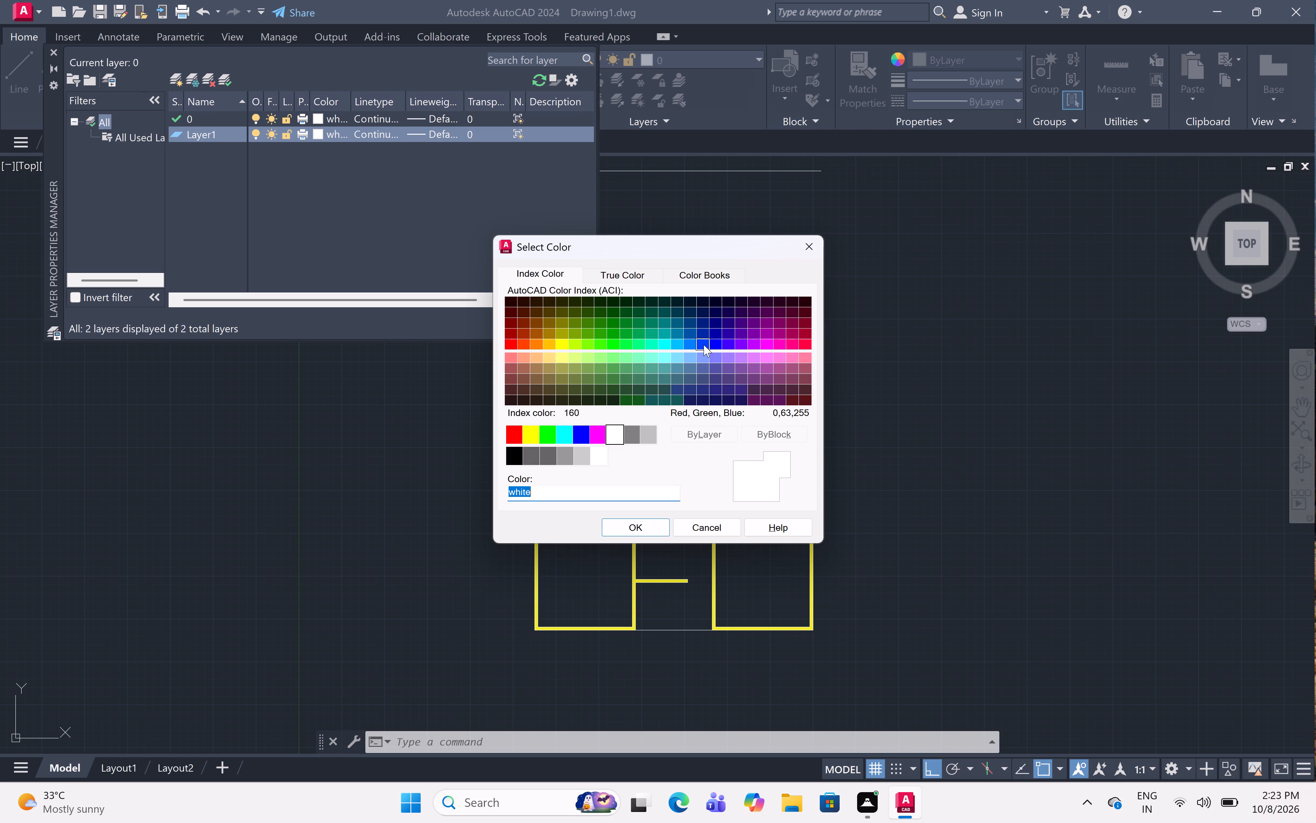
left_click(714, 346)
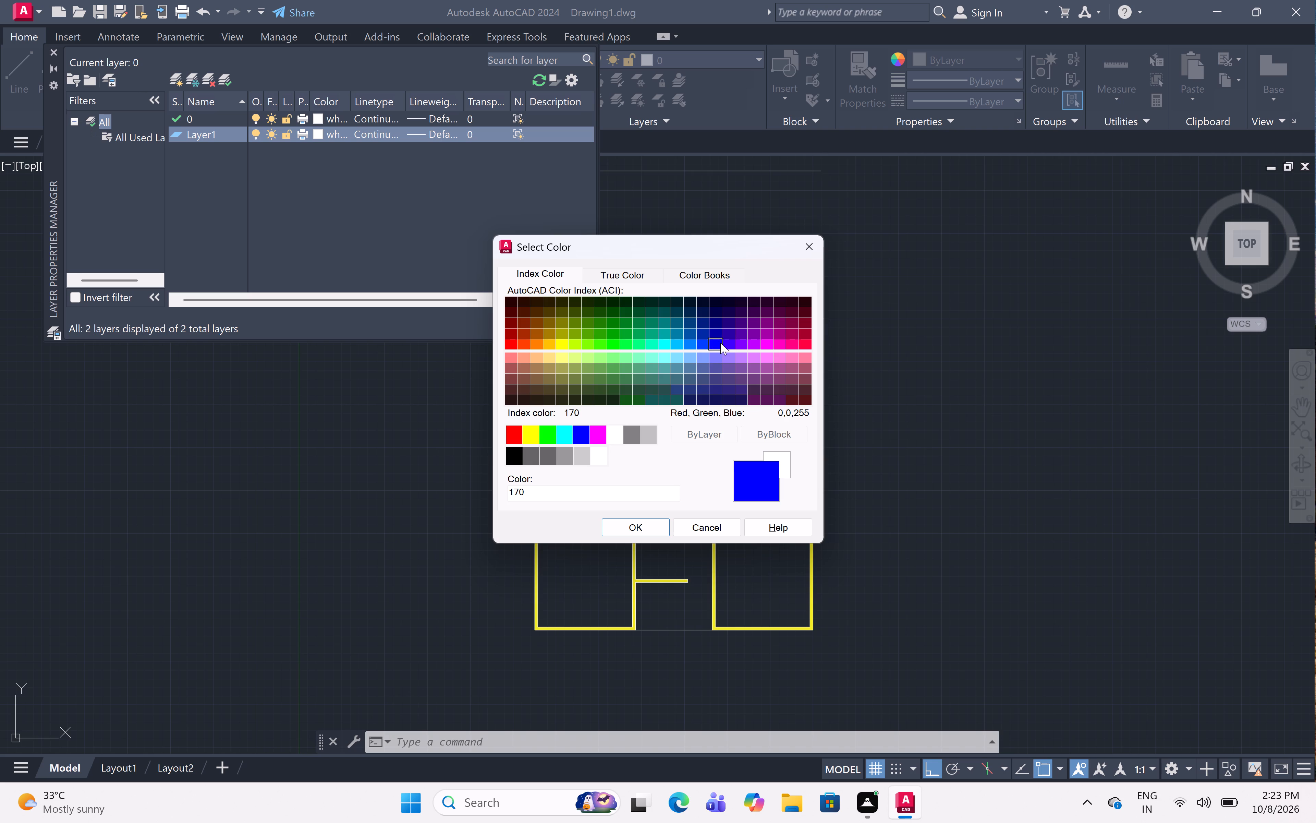
left_click(731, 345)
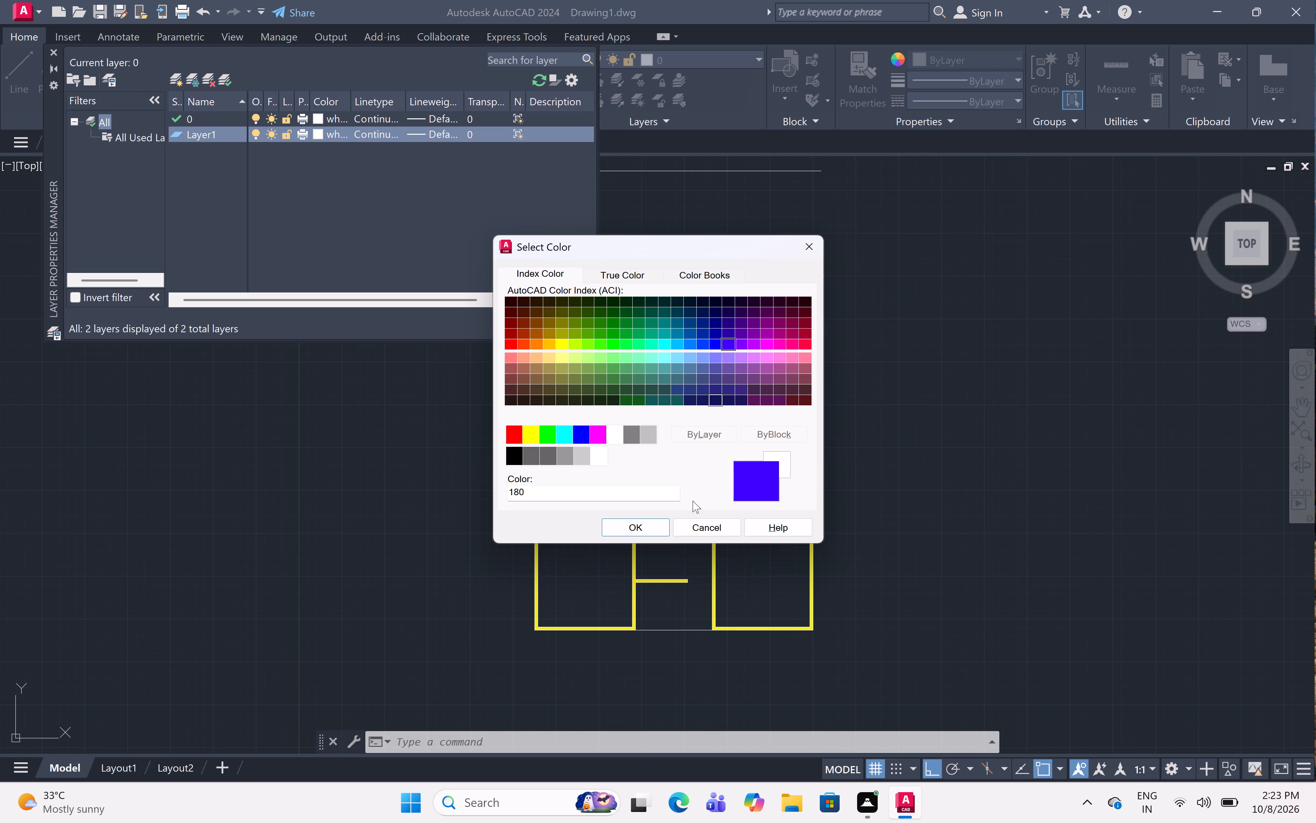
left_click(654, 525)
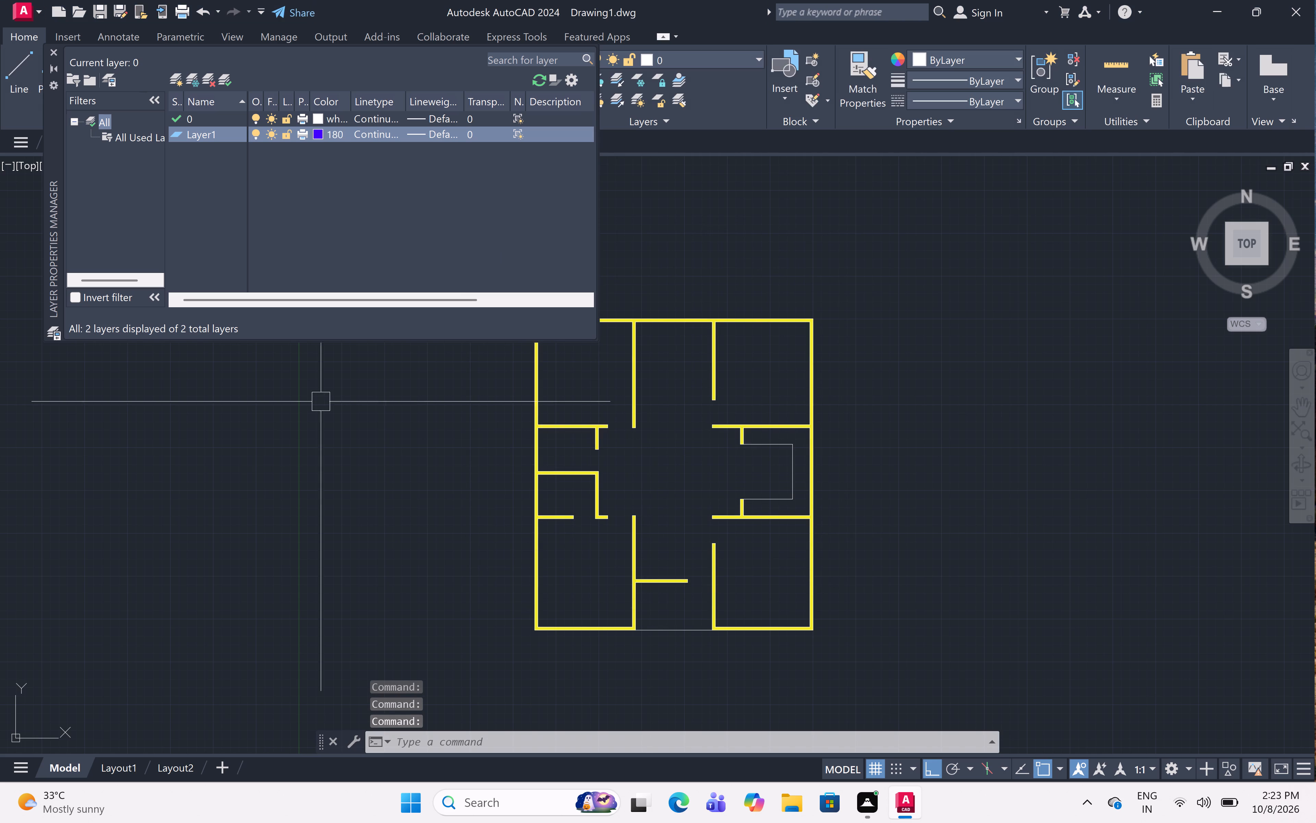
left_click(54, 48)
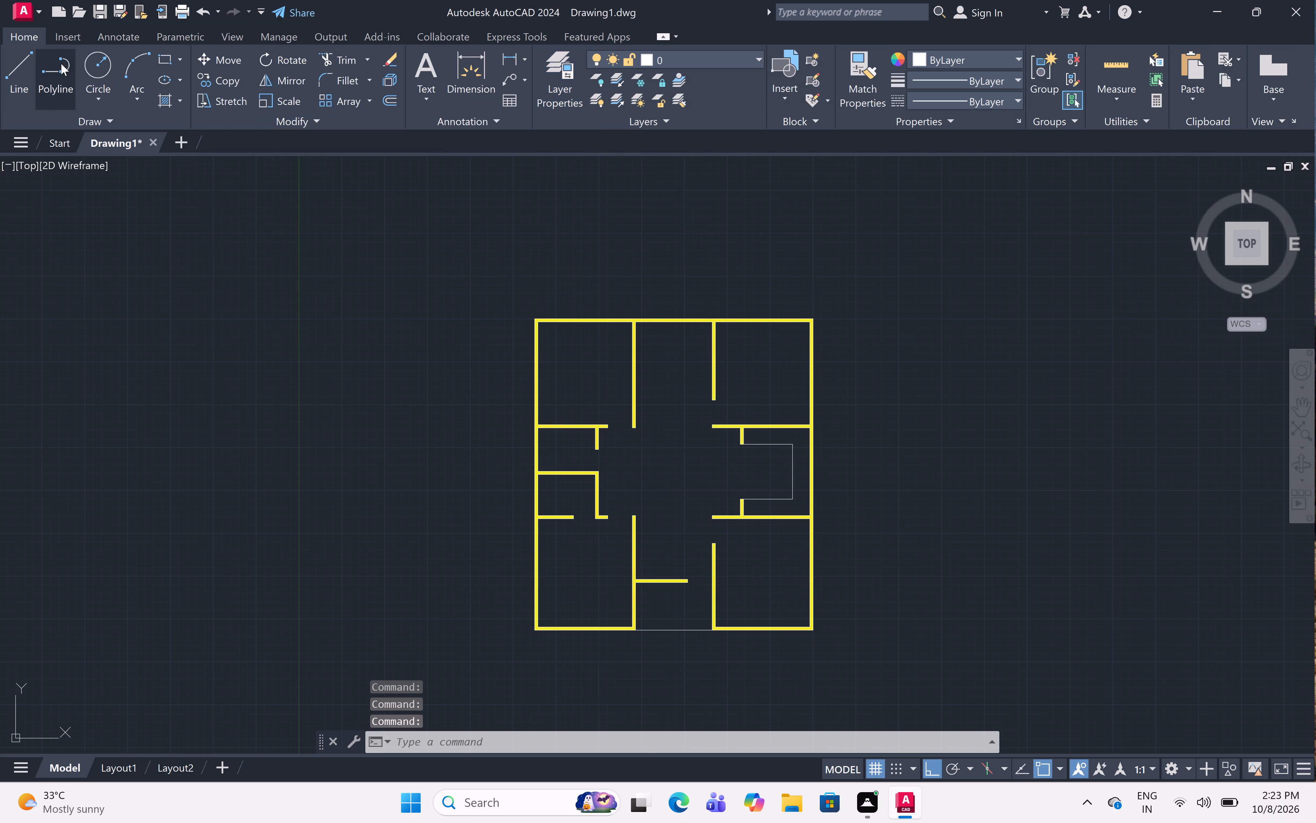
Draw a line 3' down from the north middle room's northwest inner corner, continuing straight east to the opposite partition.
middle_click_drag(703, 389, 646, 338)
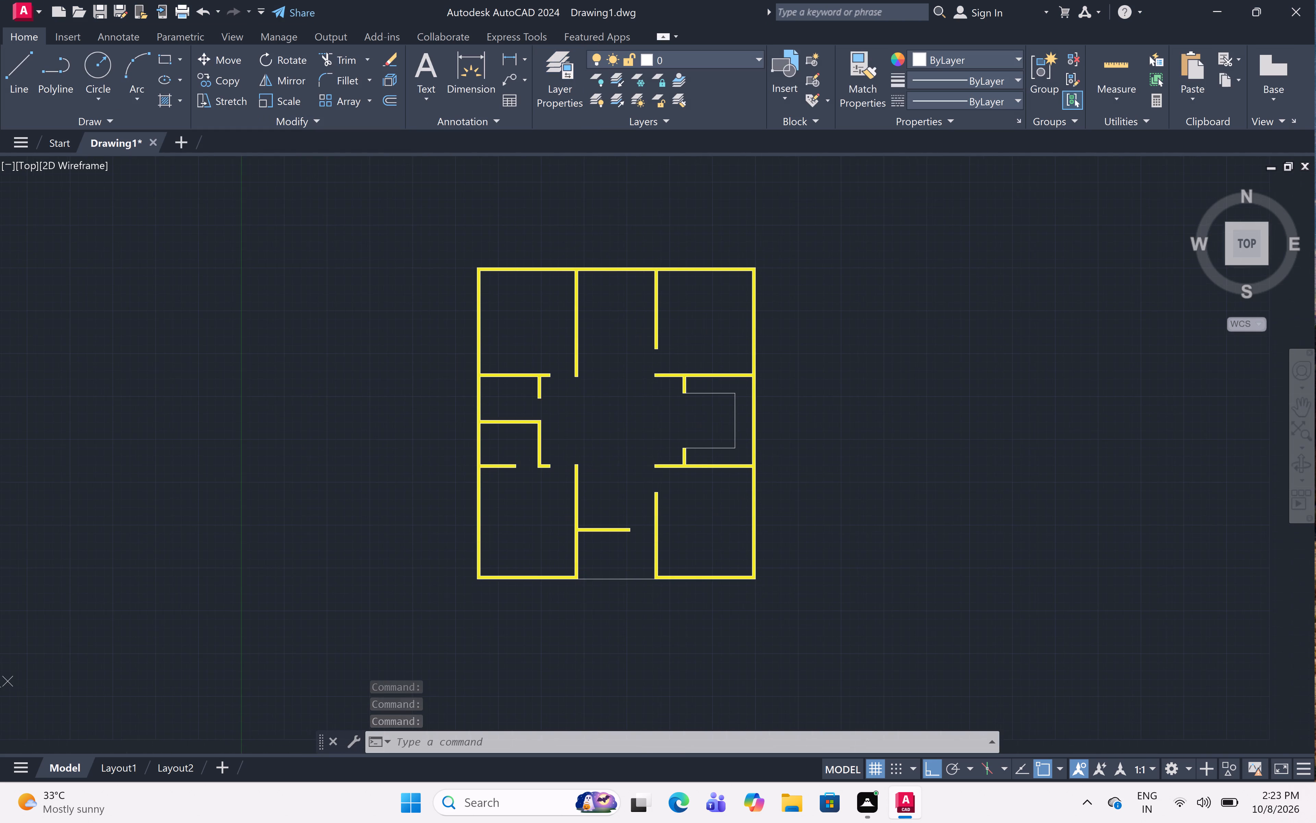
middle_click_drag(646, 338, 777, 353)
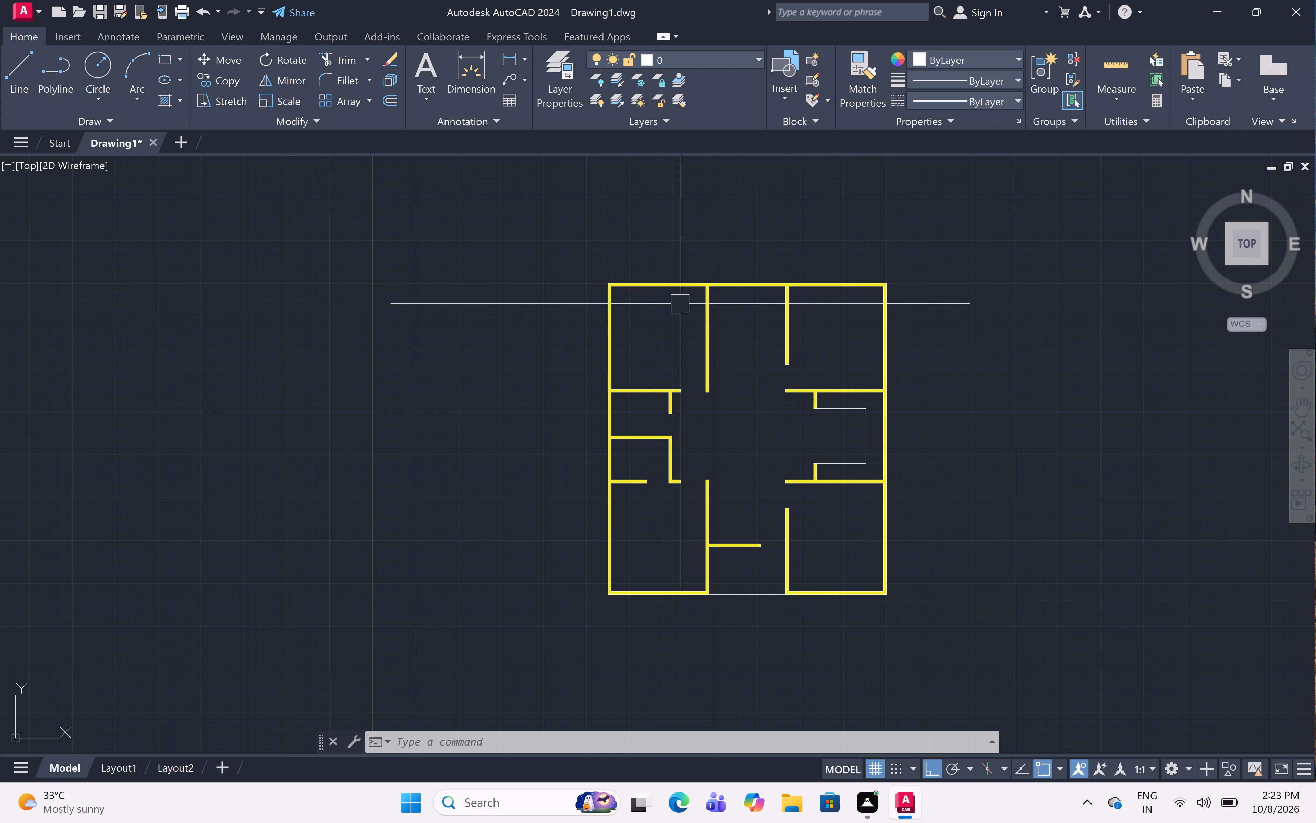
scroll(764, 282, "up", 3)
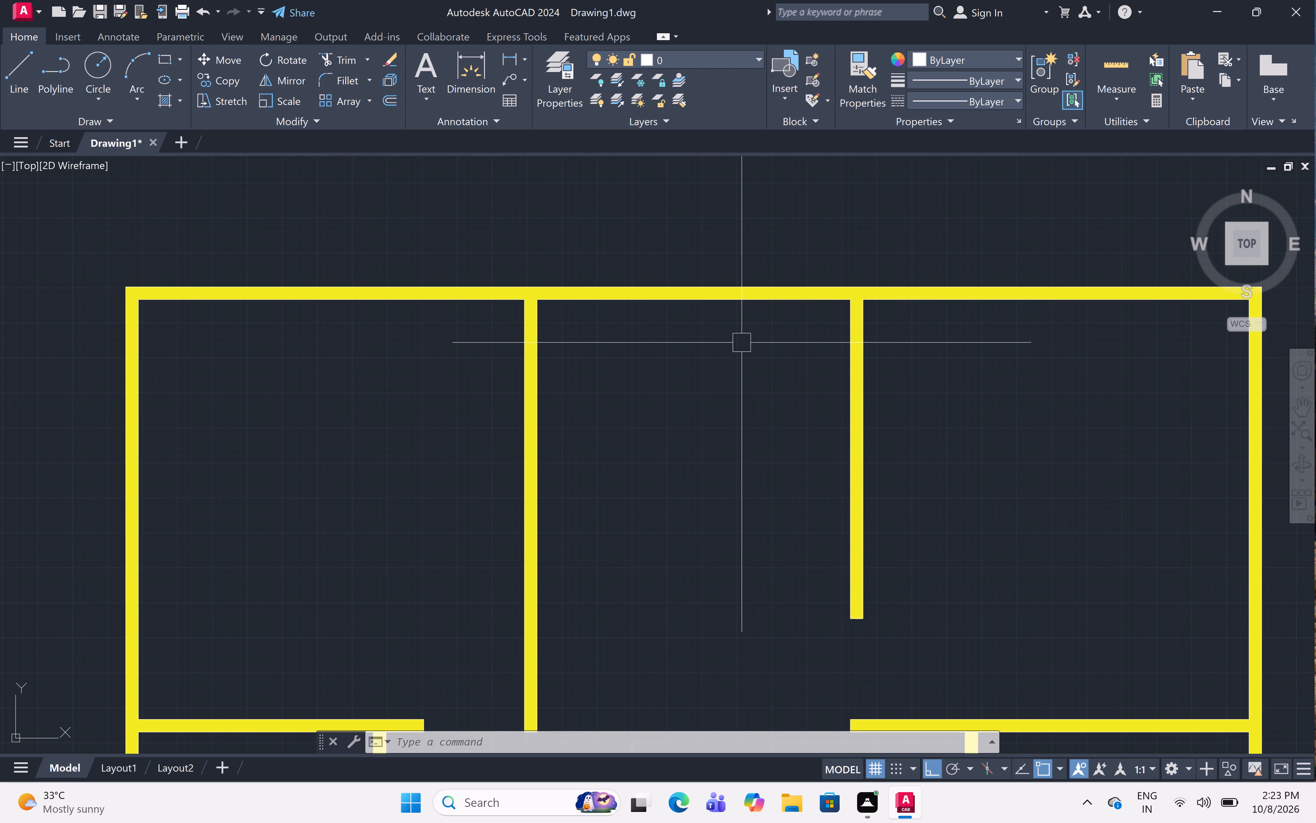
type("l")
key("space")
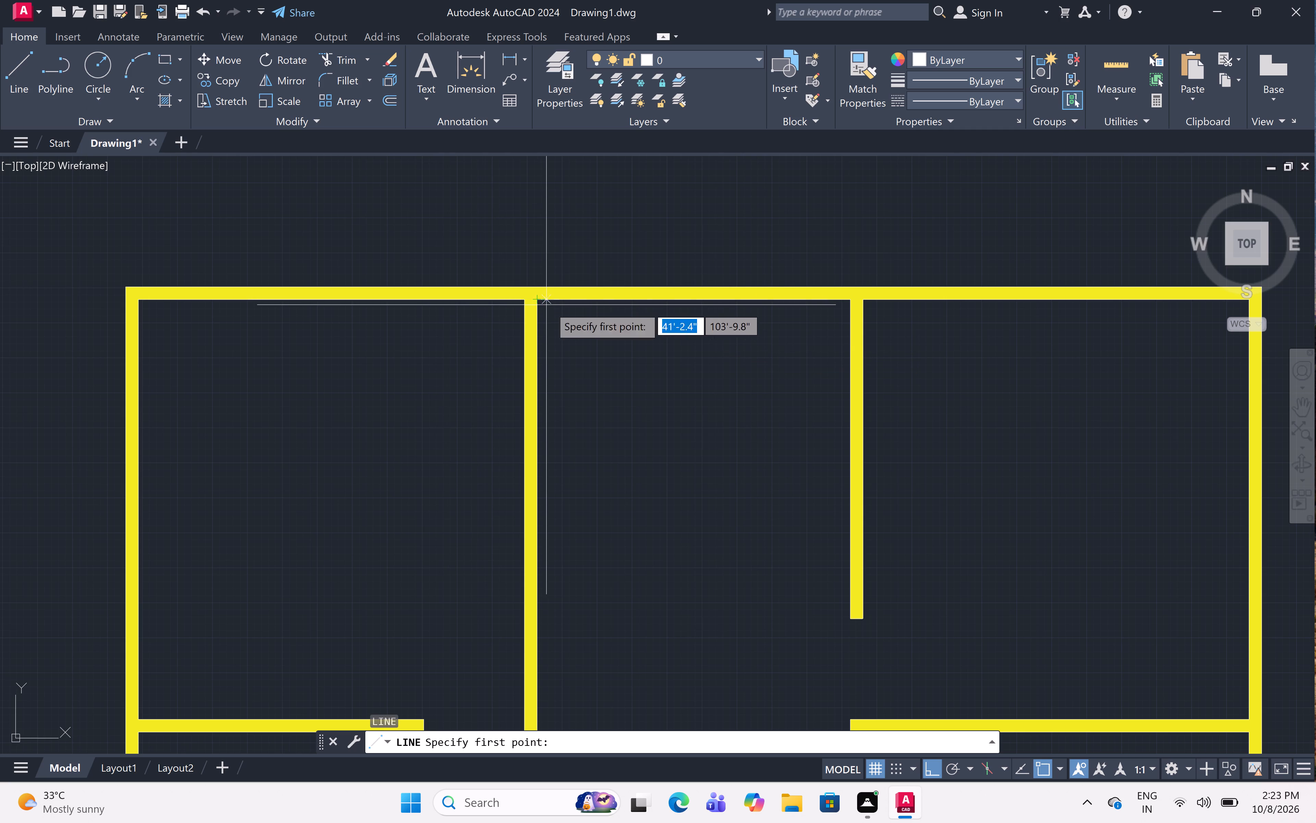
left_click(536, 304)
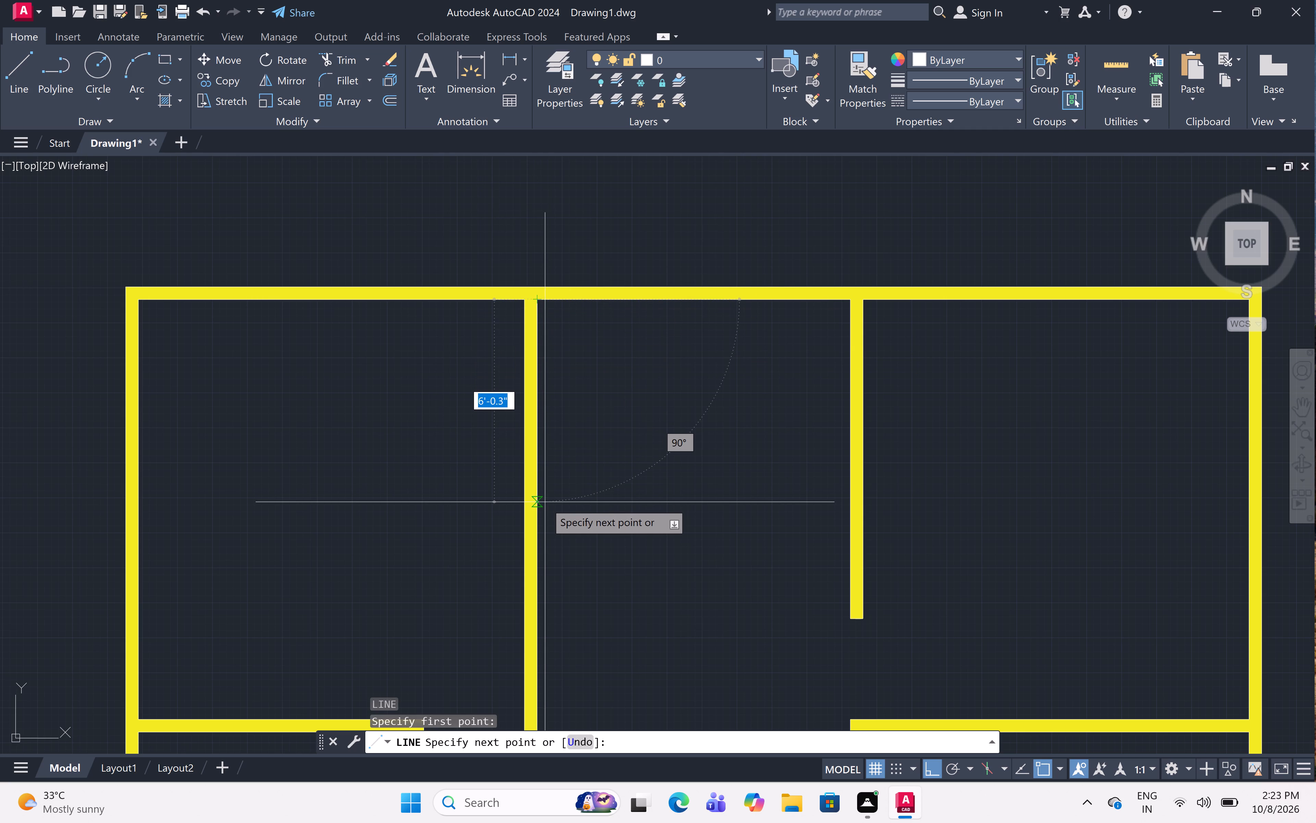
type("3'")
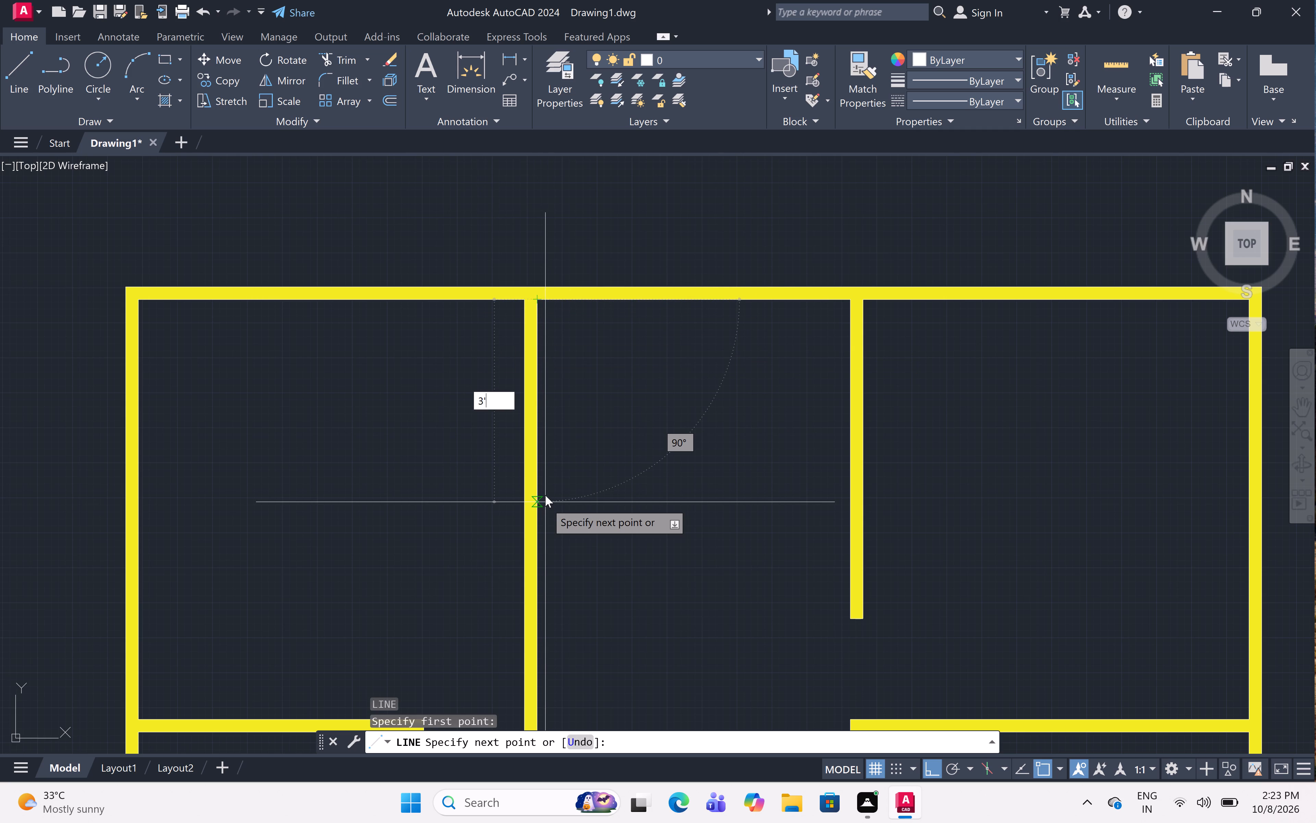
key("space")
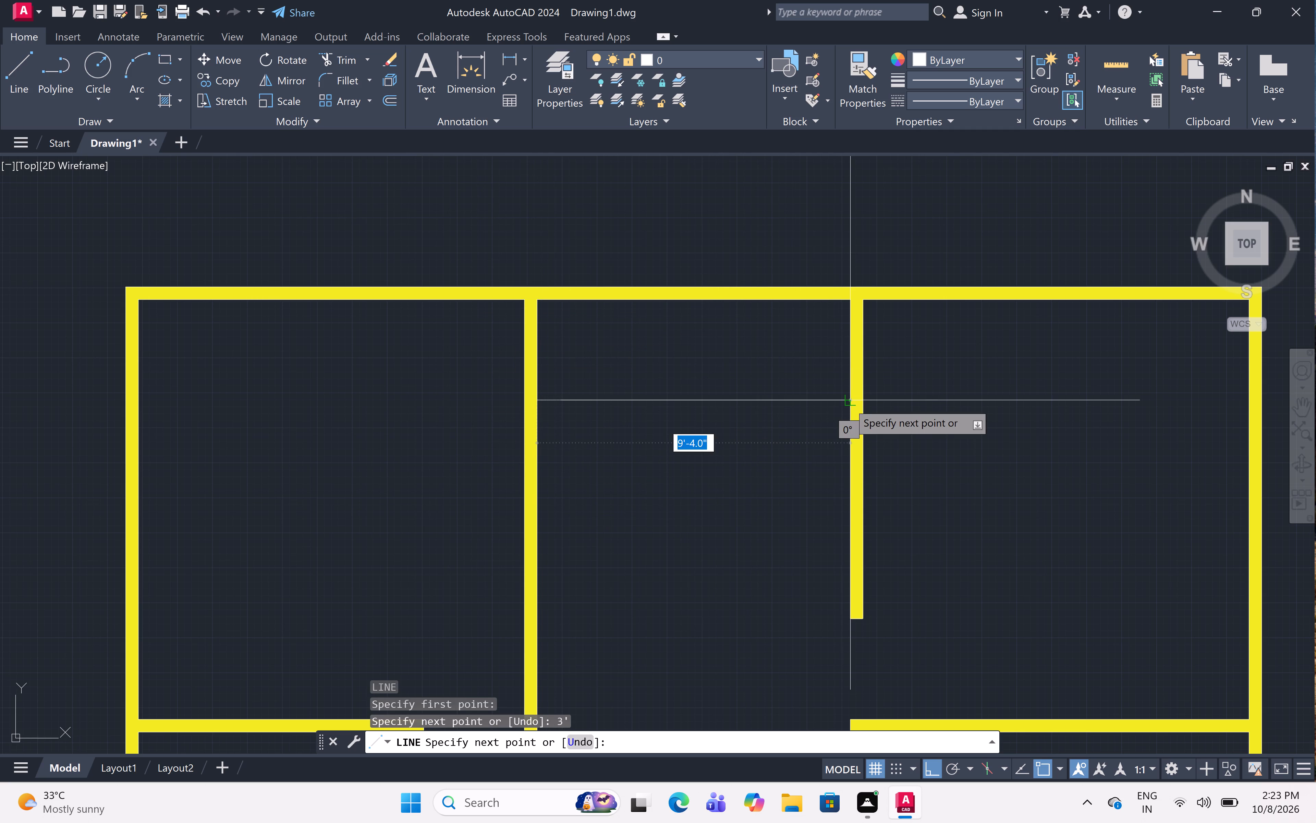
left_click(848, 403)
key("Escape")
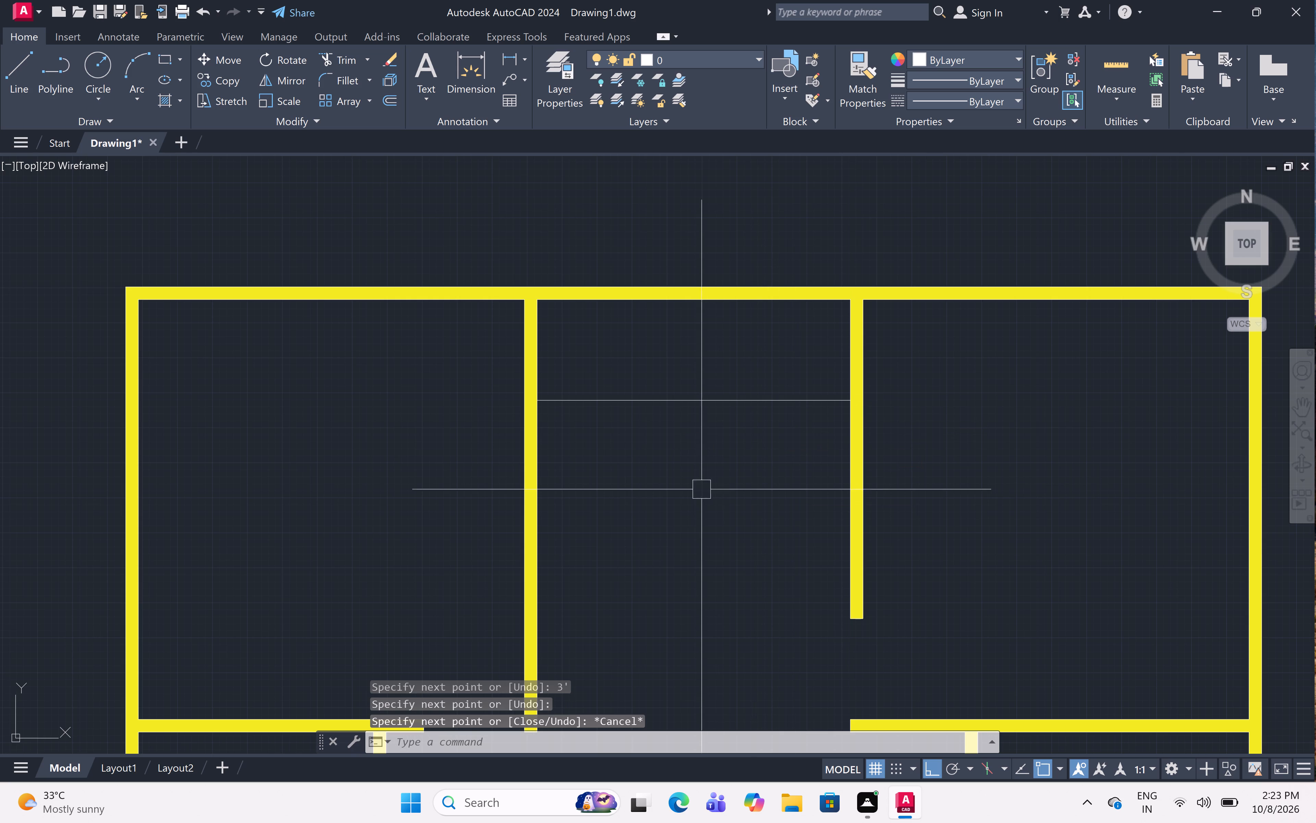
From the horizontal line's west end, draw a line 3' east, continuing south into the room and back north to the north wall.
key("l")
key("space")
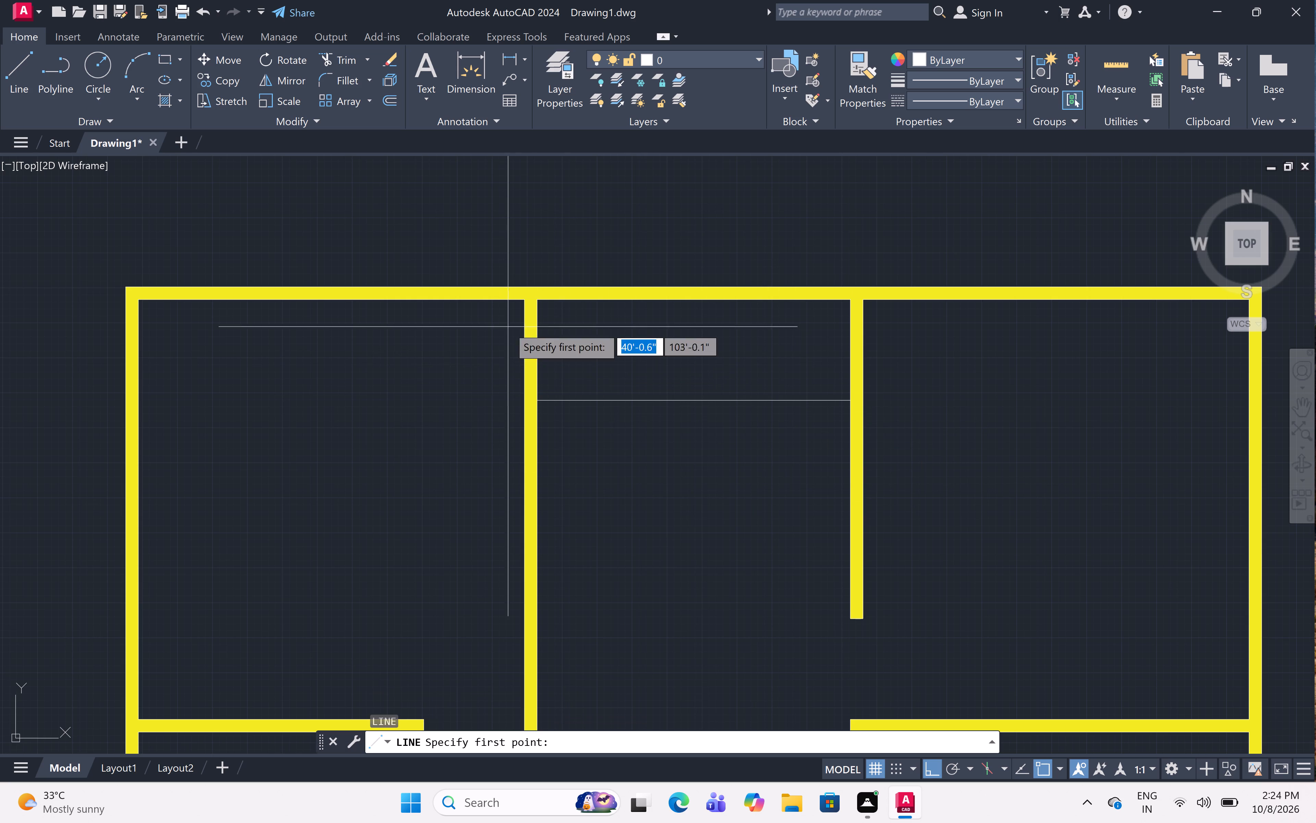
left_click(540, 395)
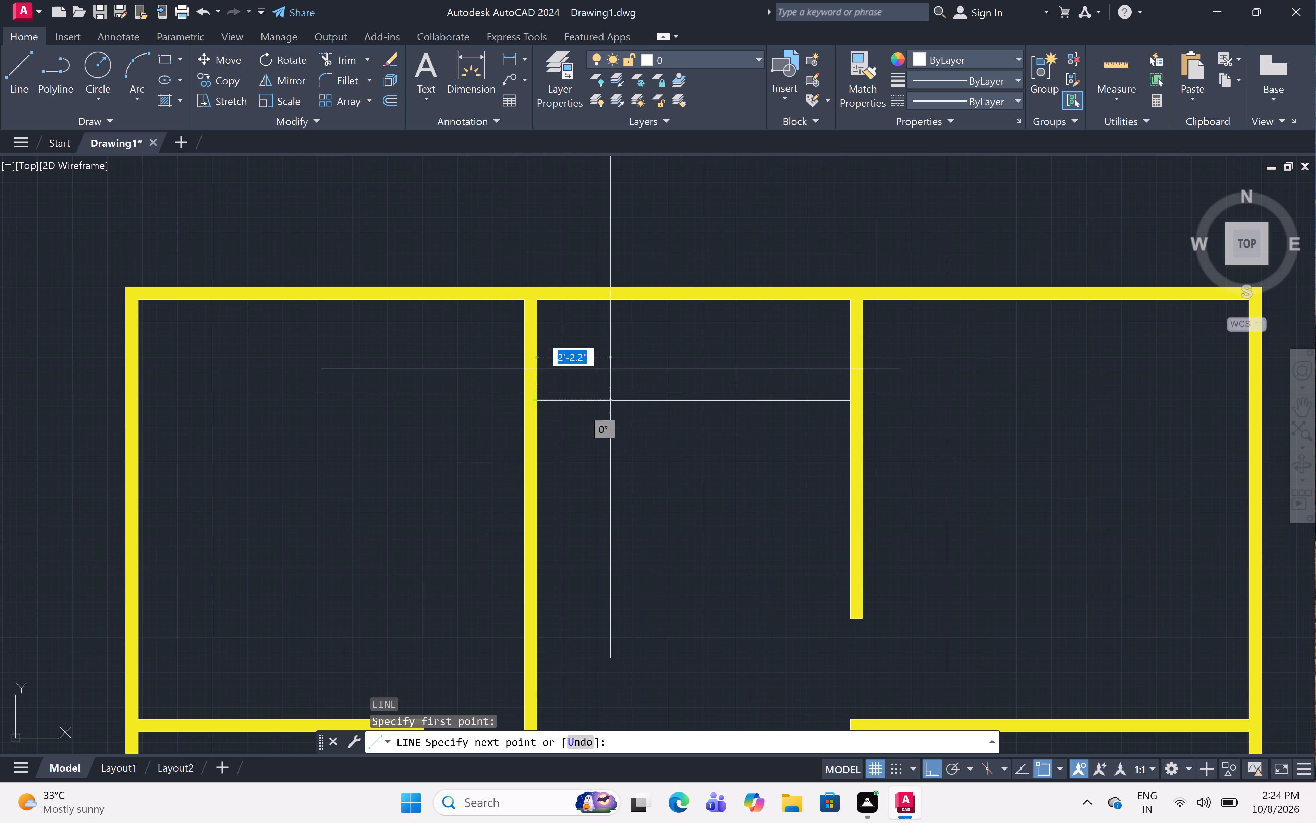
type("3'")
key("space")
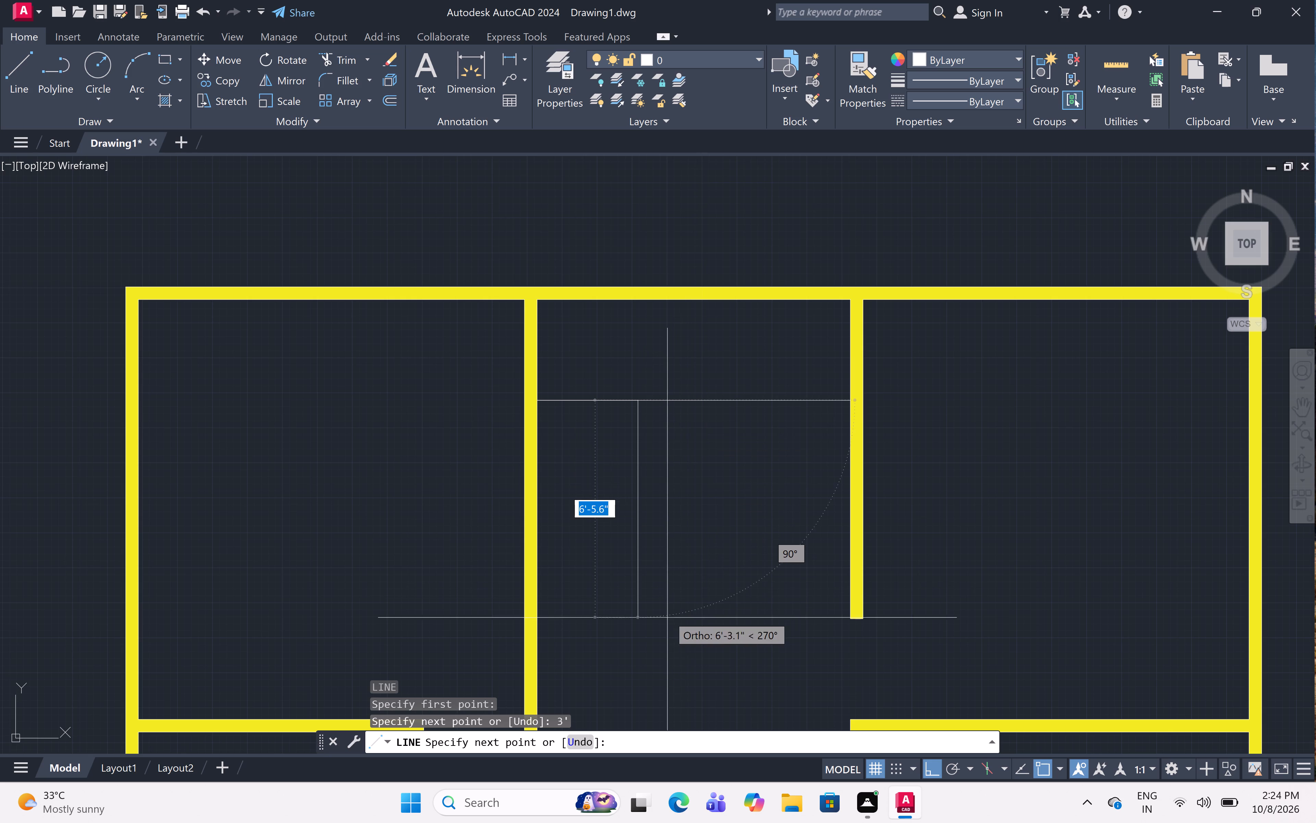
left_click(620, 608)
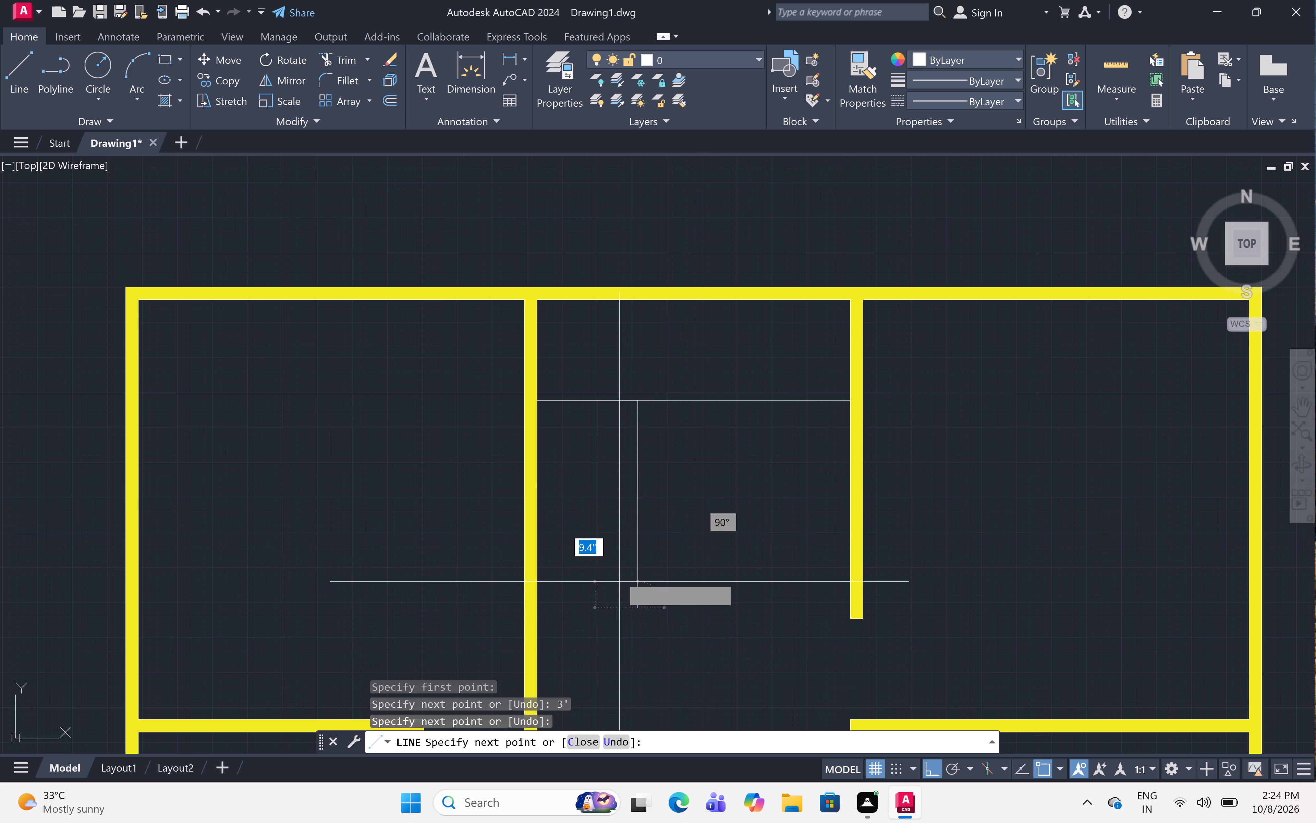
left_click(633, 302)
key("space")
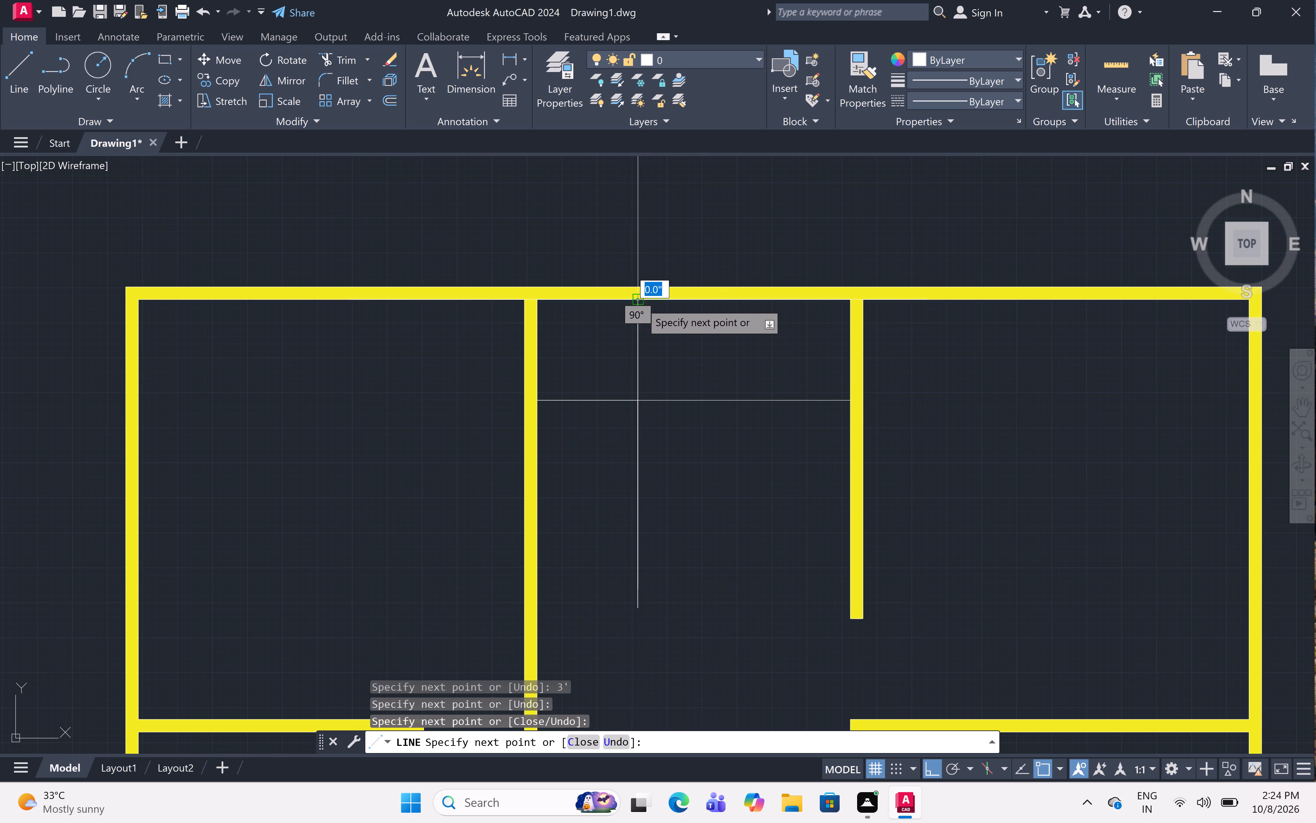
From the north middle room's northeast inner corner, draw a line 3' west, continuing south into the room.
type("l")
key("space")
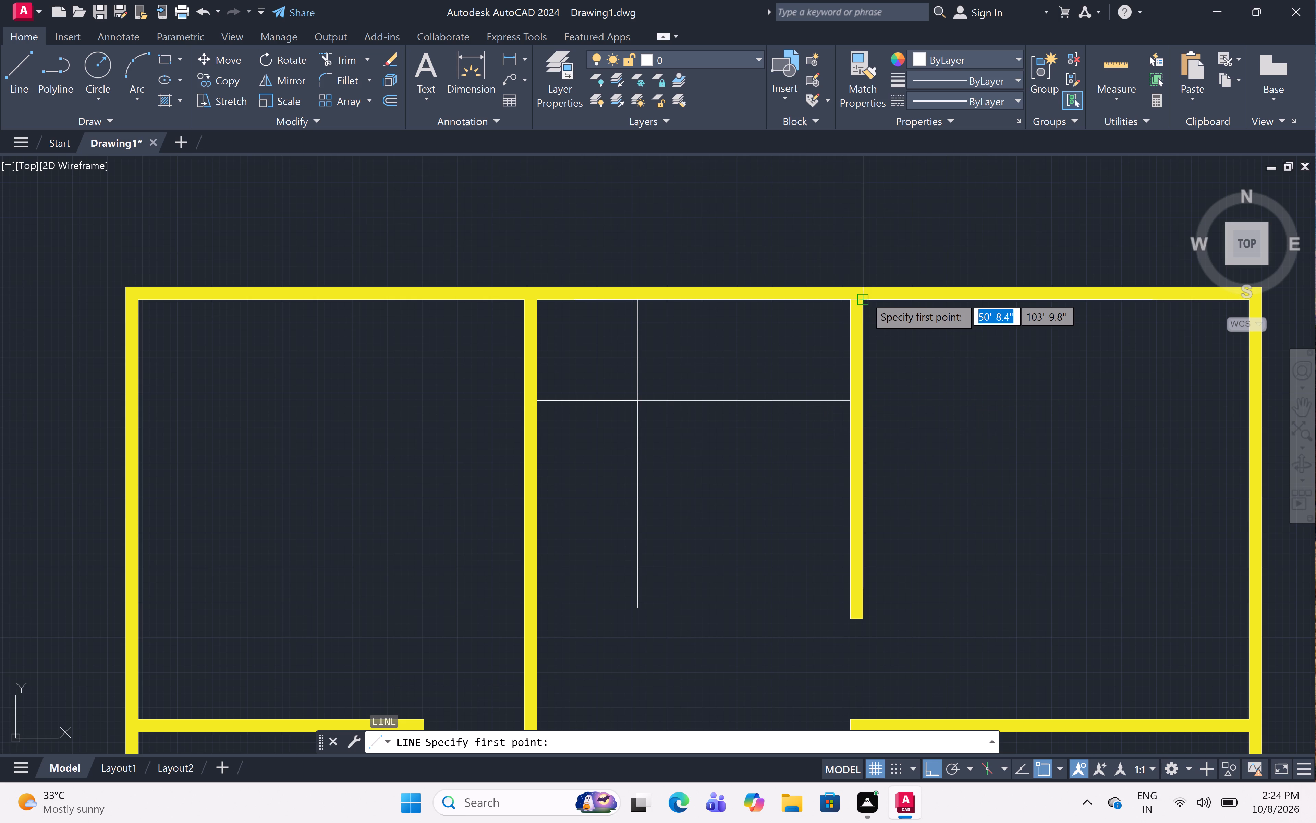
left_click(845, 298)
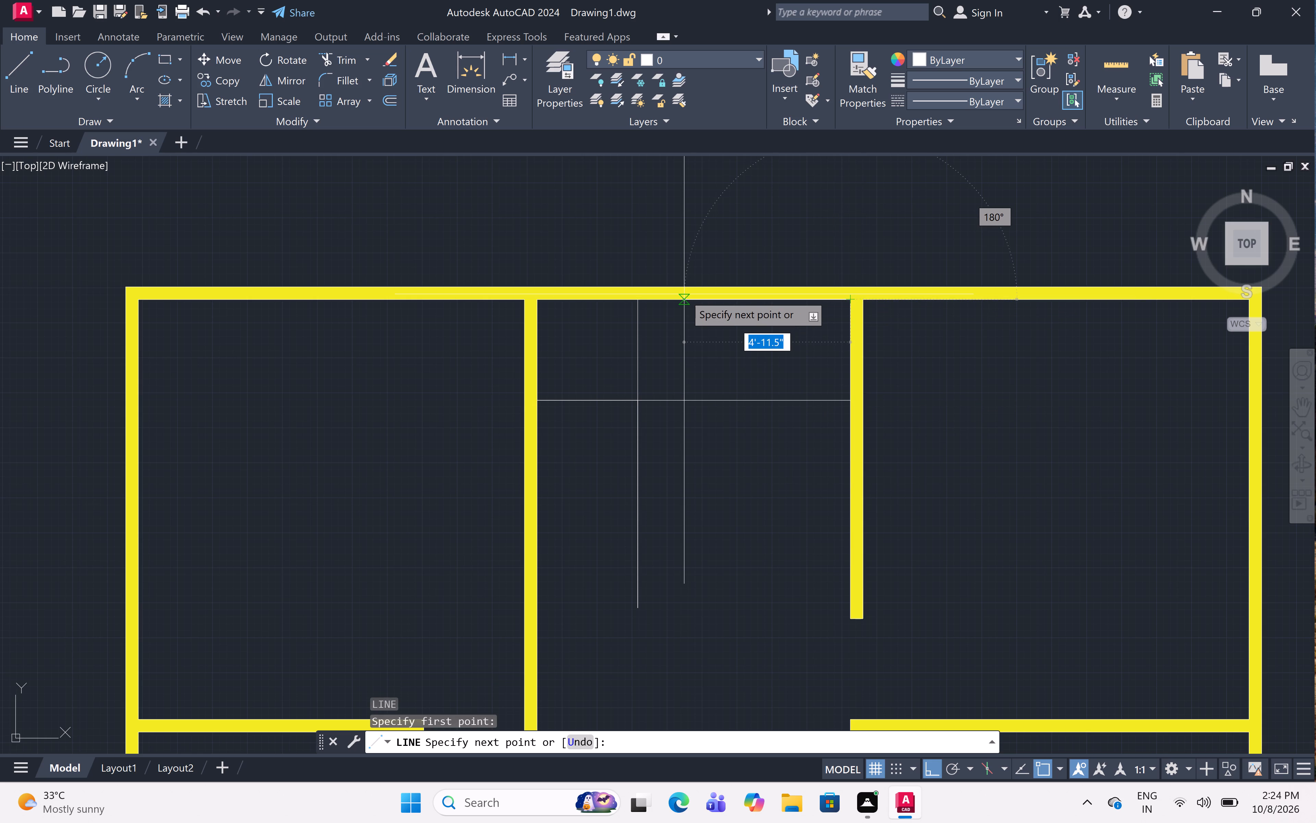
type("3'")
key("space")
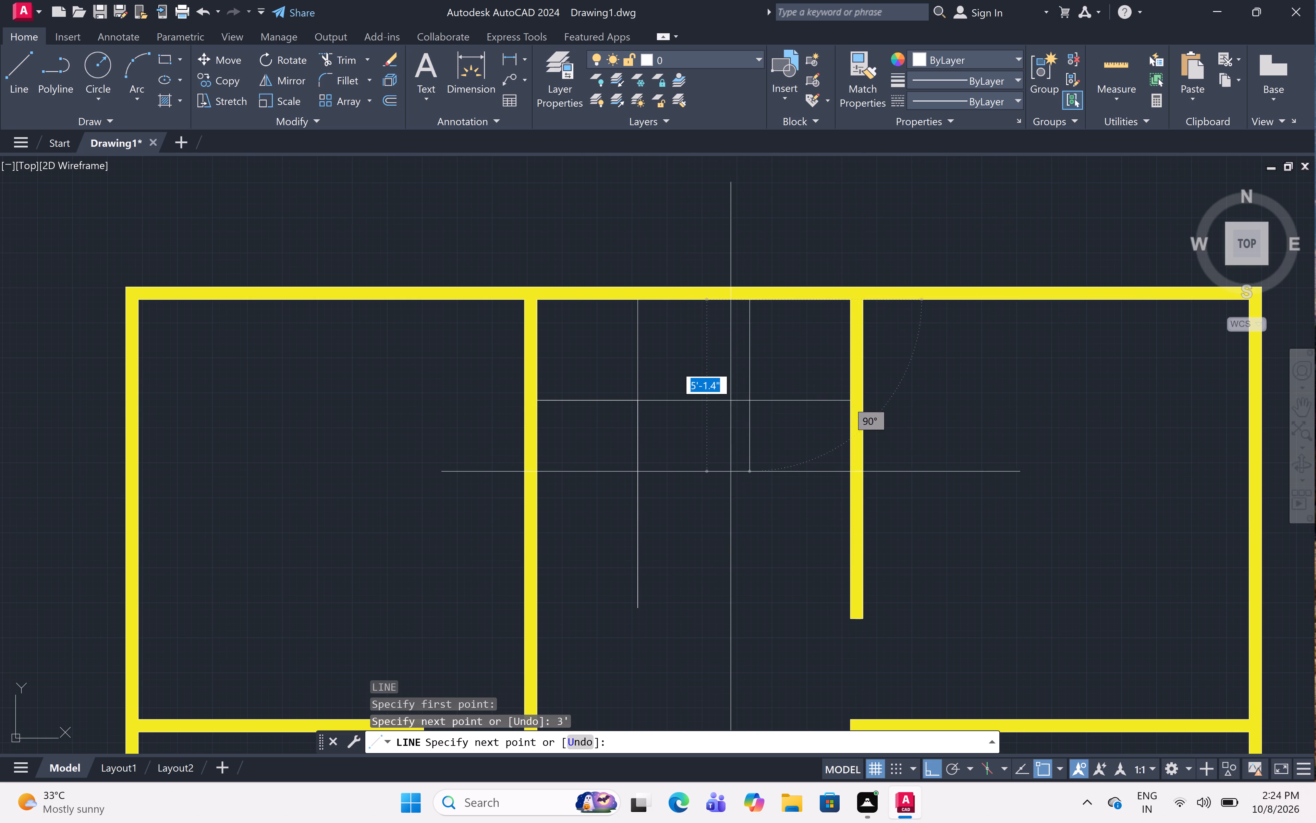
left_click(741, 603)
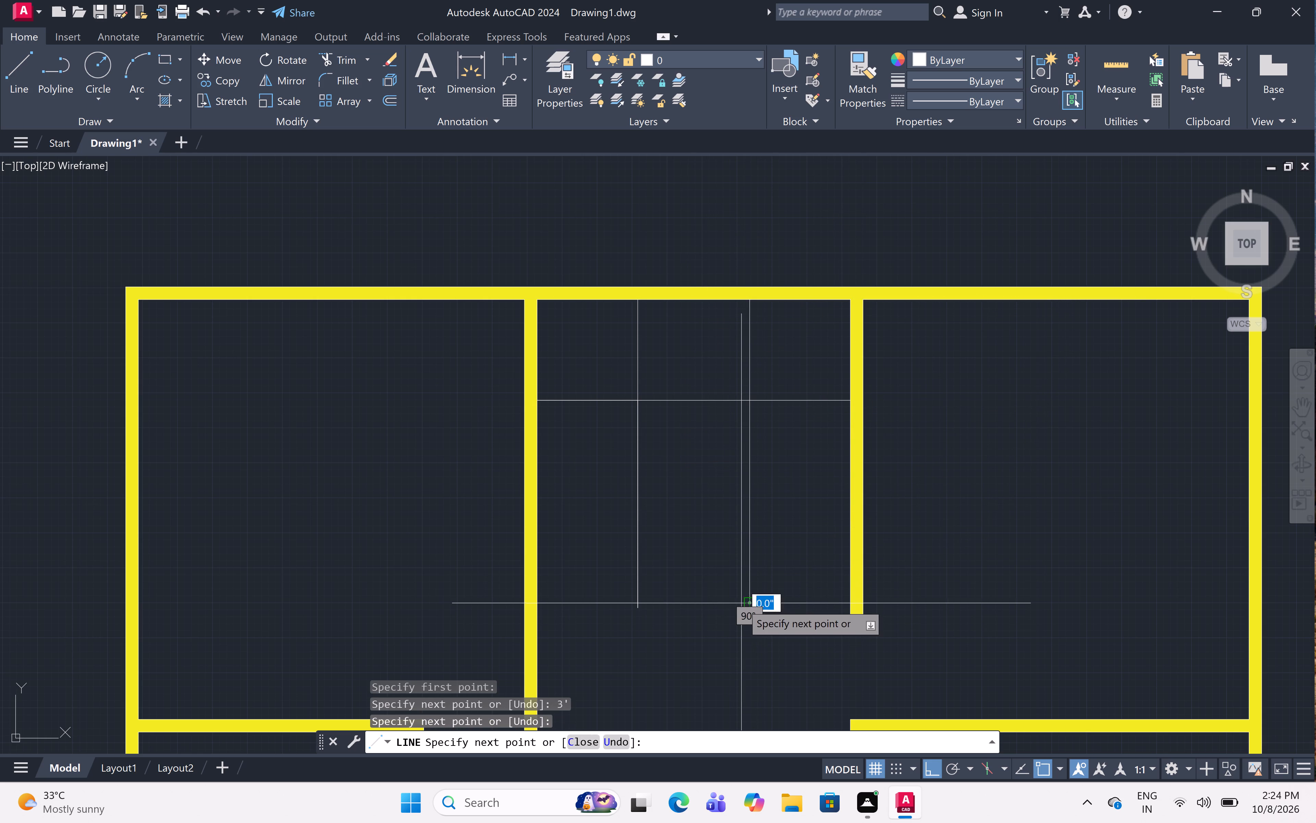
key("Escape")
Offset the western vertical line in the north middle room eastward three times at 10" spacing.
type("off")
key("space")
type("10")
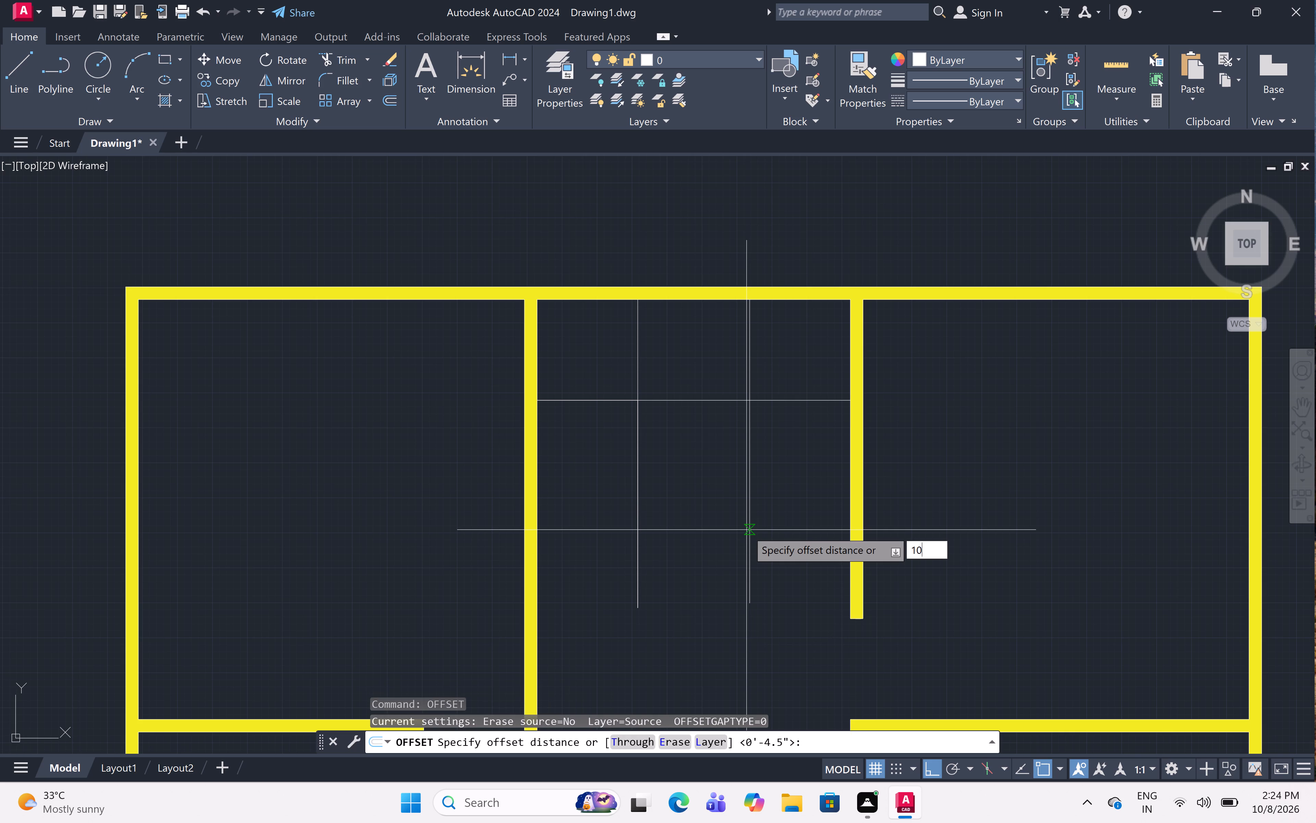
type("\"")
key("space")
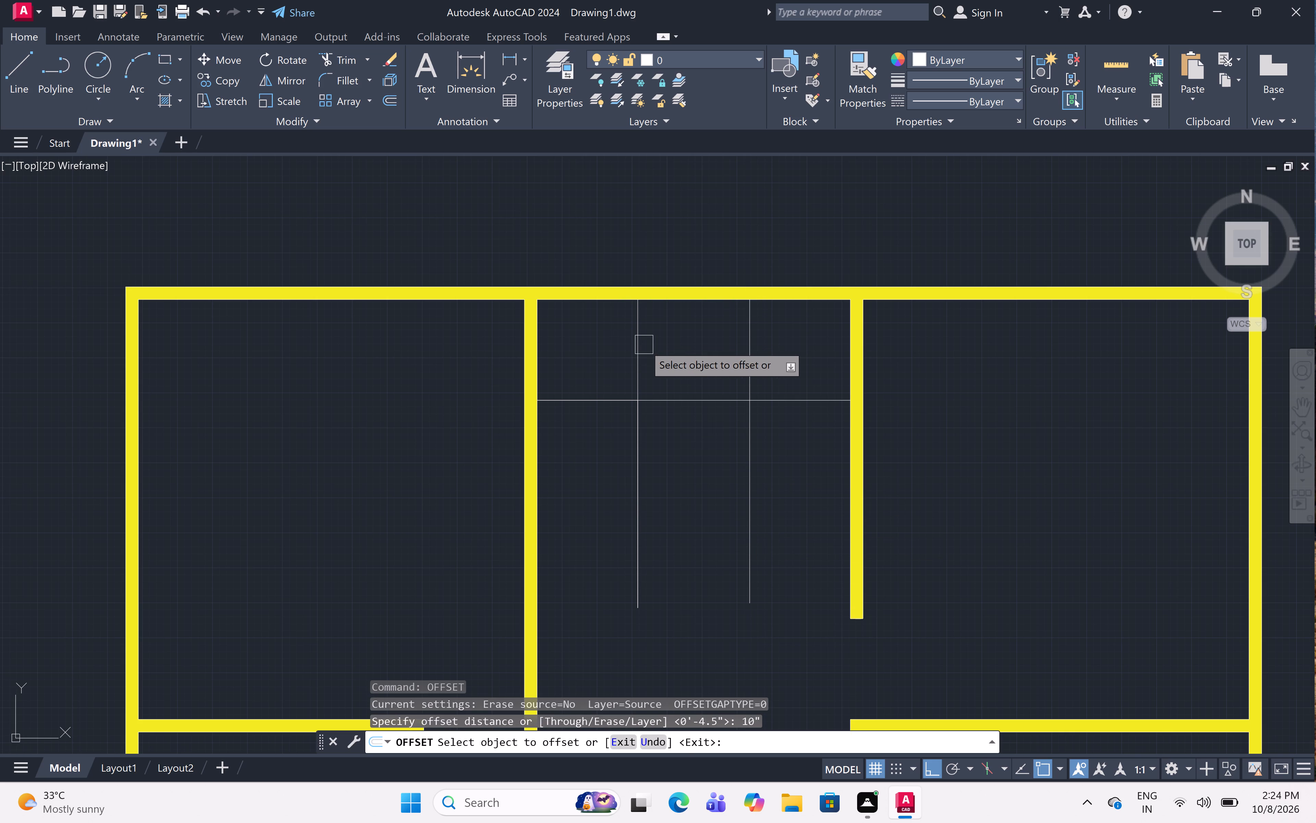
left_click(635, 339)
left_click(705, 341)
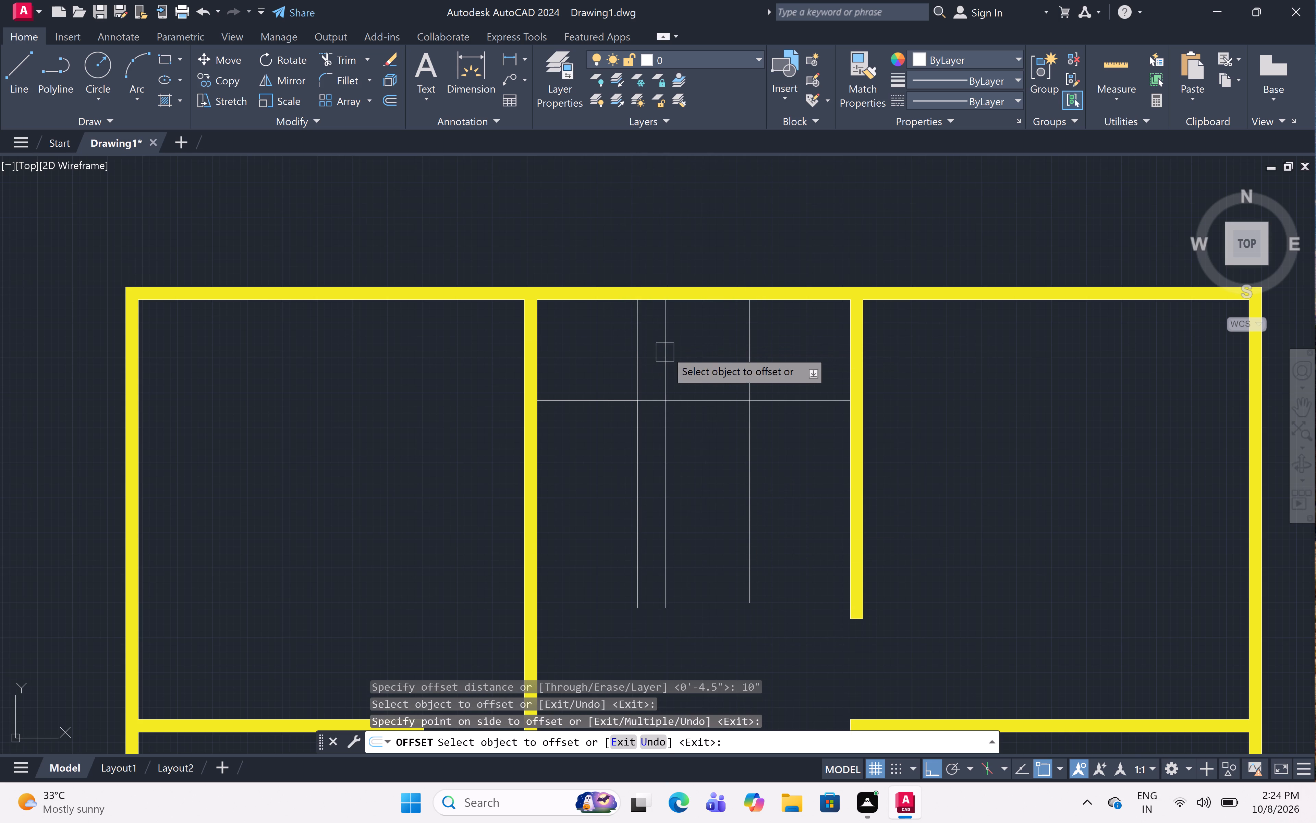
left_click(667, 351)
left_click(736, 350)
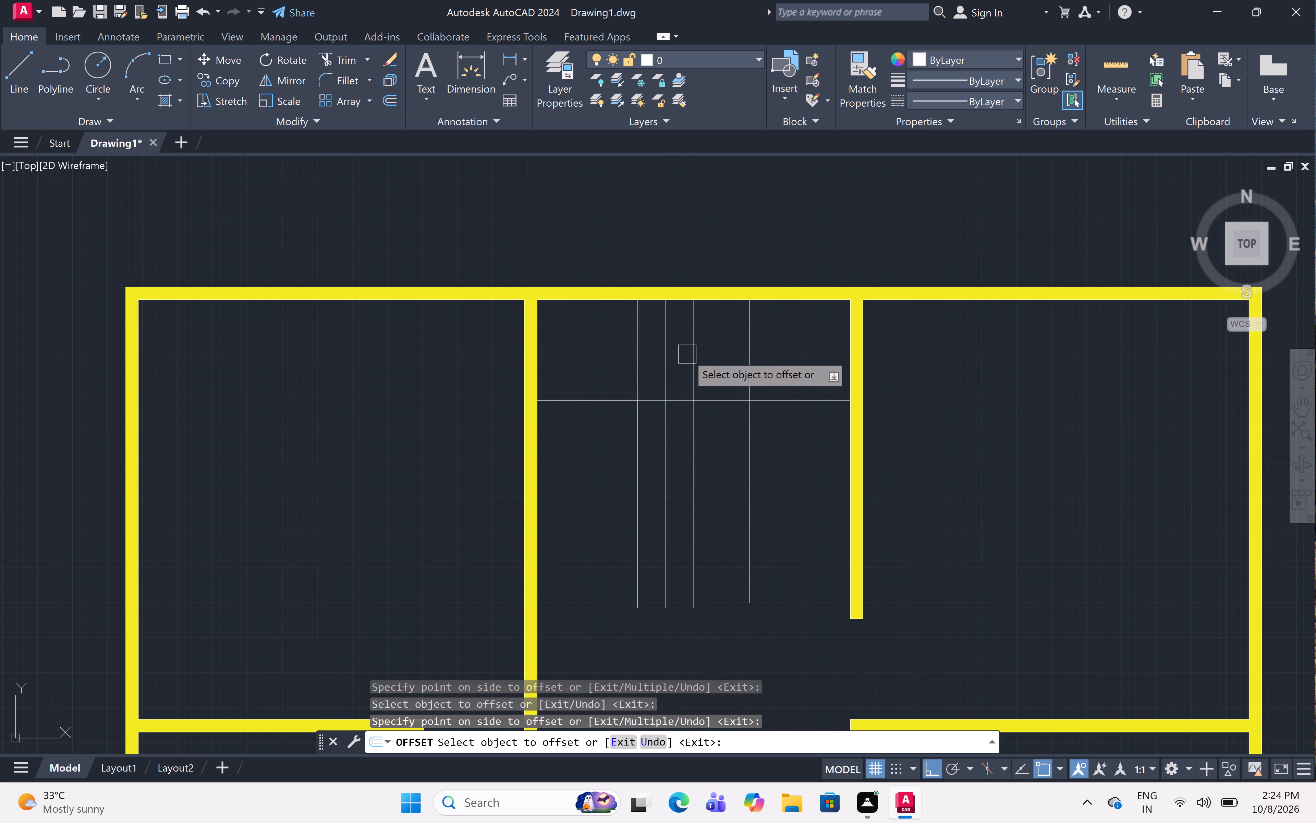
left_click(696, 353)
left_click(777, 365)
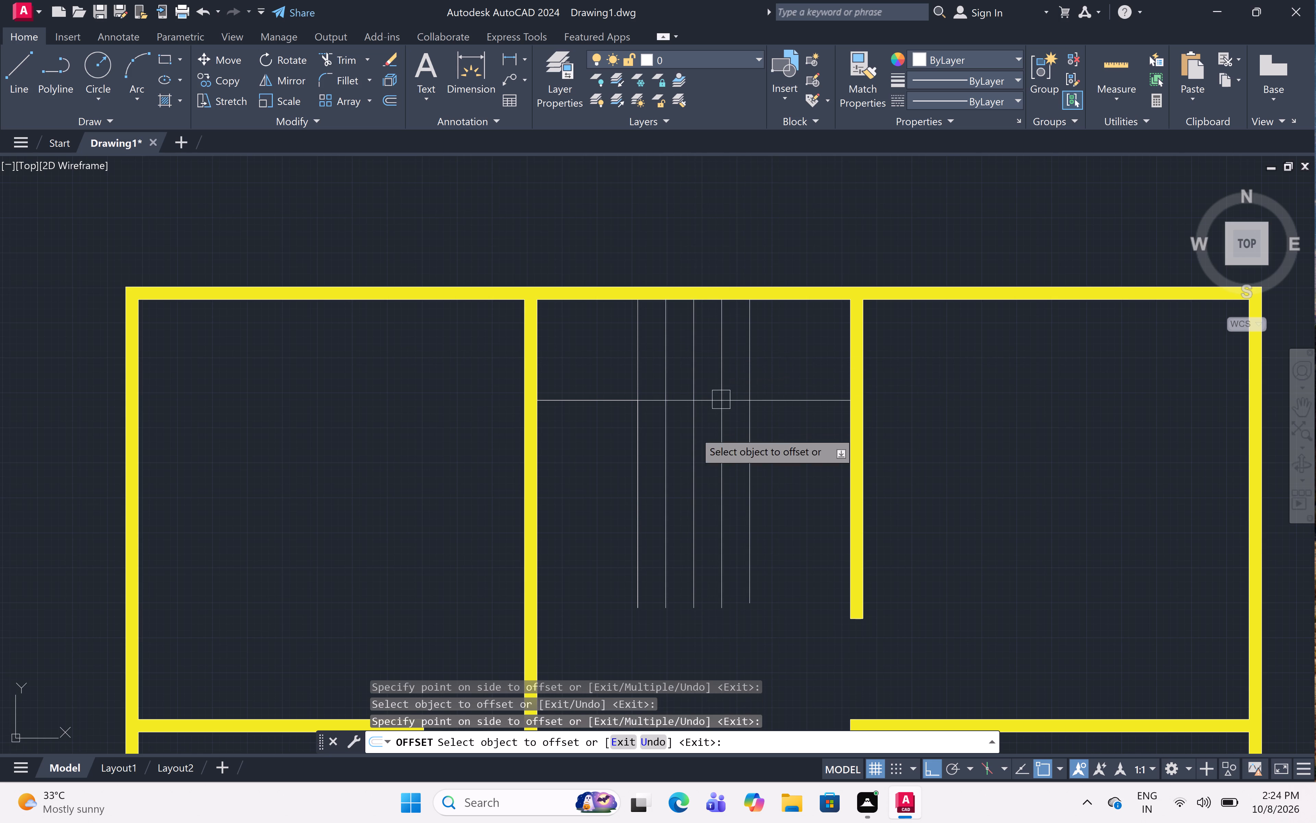
Offset the short 3' horizontal line on the room's west side southward six times at 10" spacing.
left_click(572, 401)
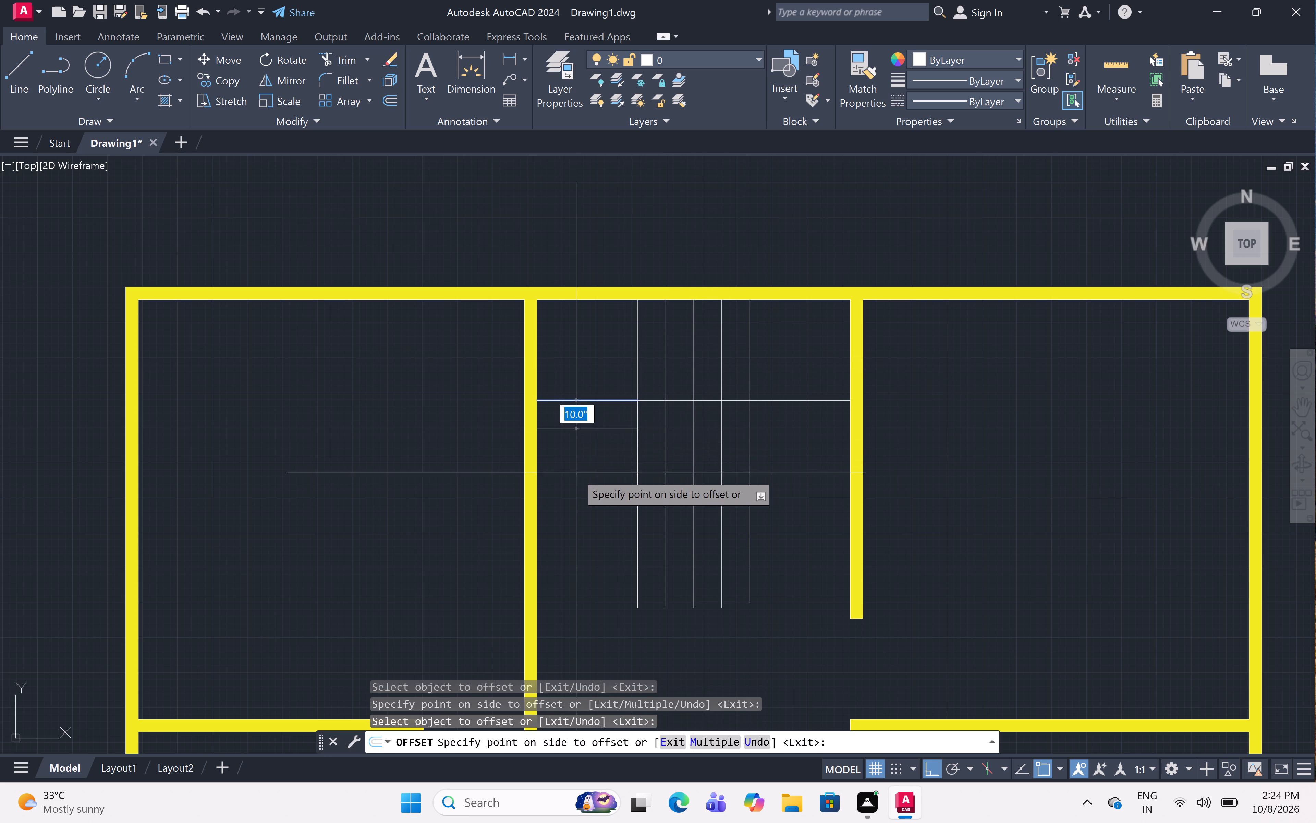
left_click(577, 474)
left_click(581, 426)
left_click(588, 494)
left_click(582, 463)
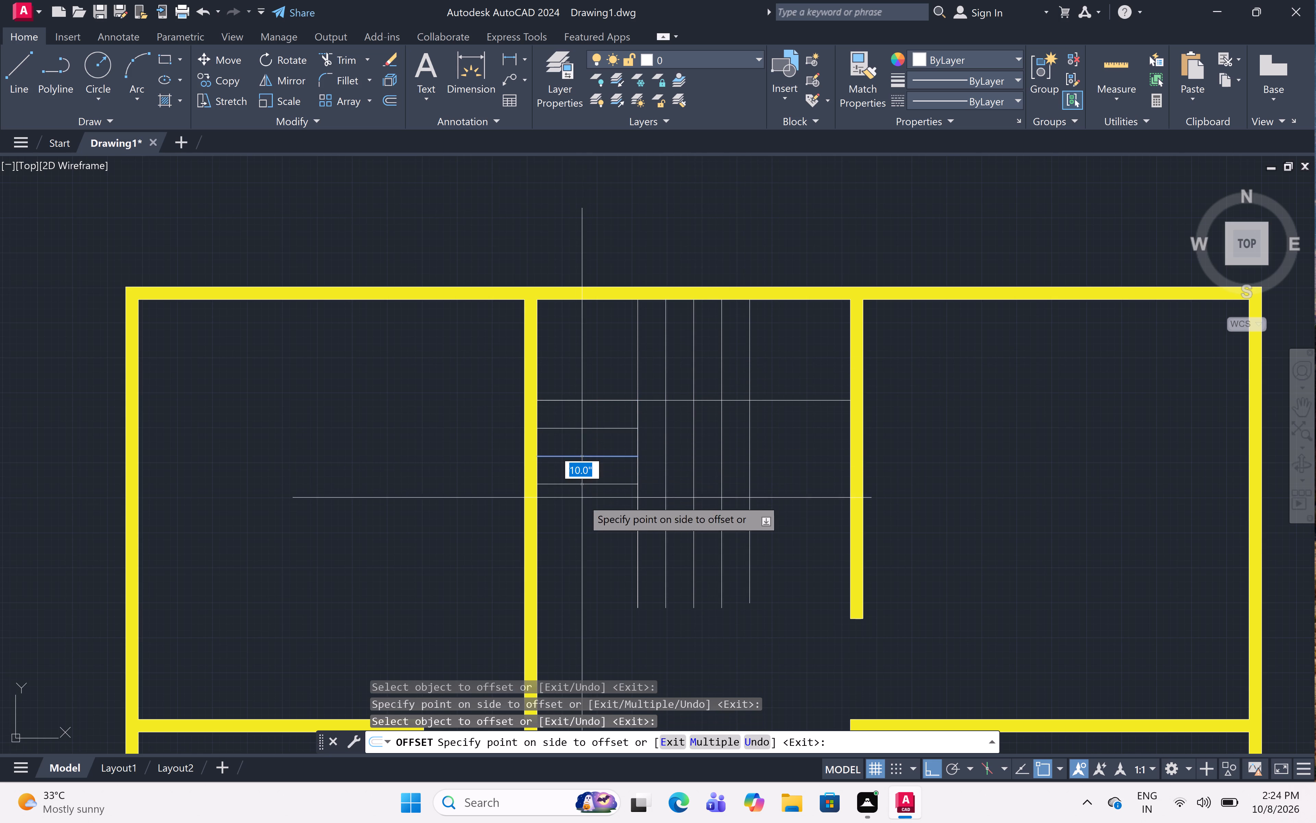
left_click(584, 571)
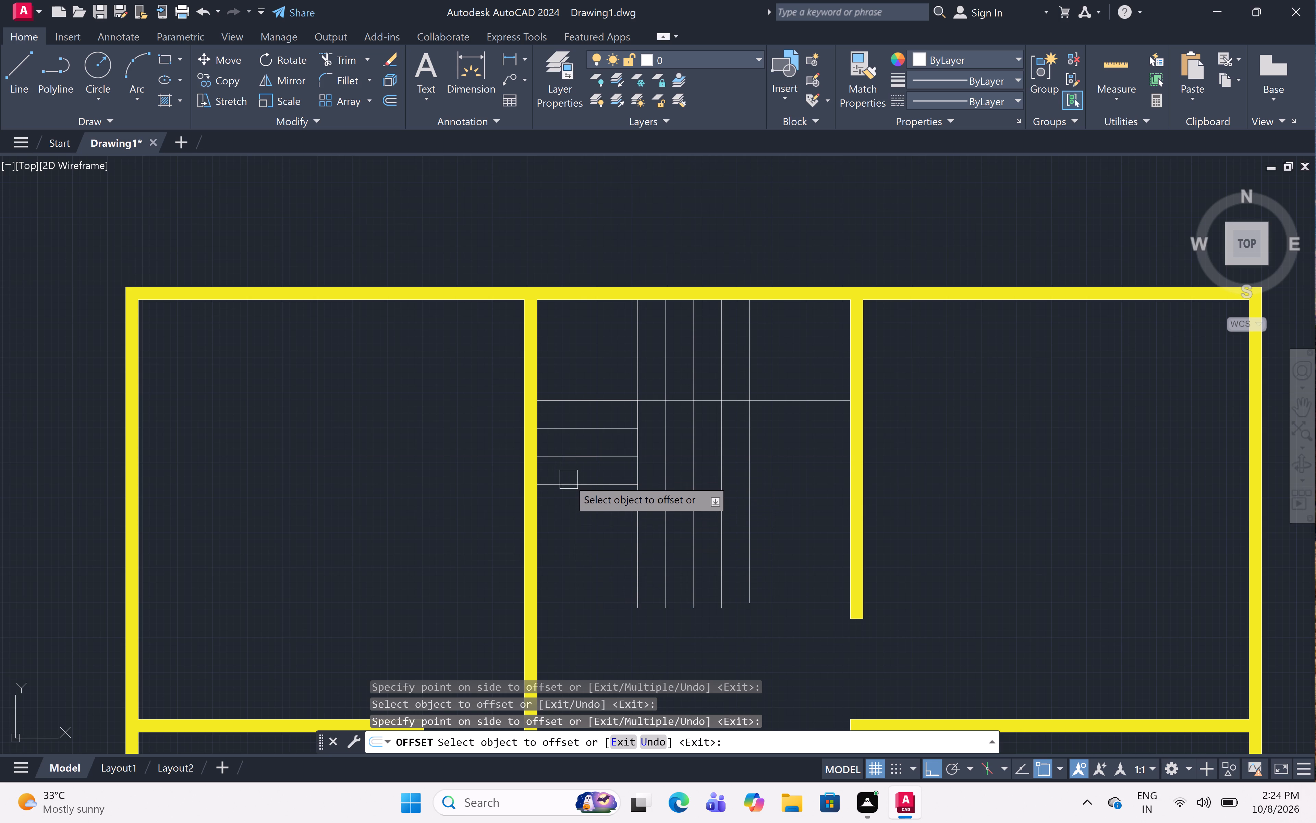
left_click_drag(570, 482, 572, 485)
left_click(573, 532)
left_click(573, 510)
left_click(574, 550)
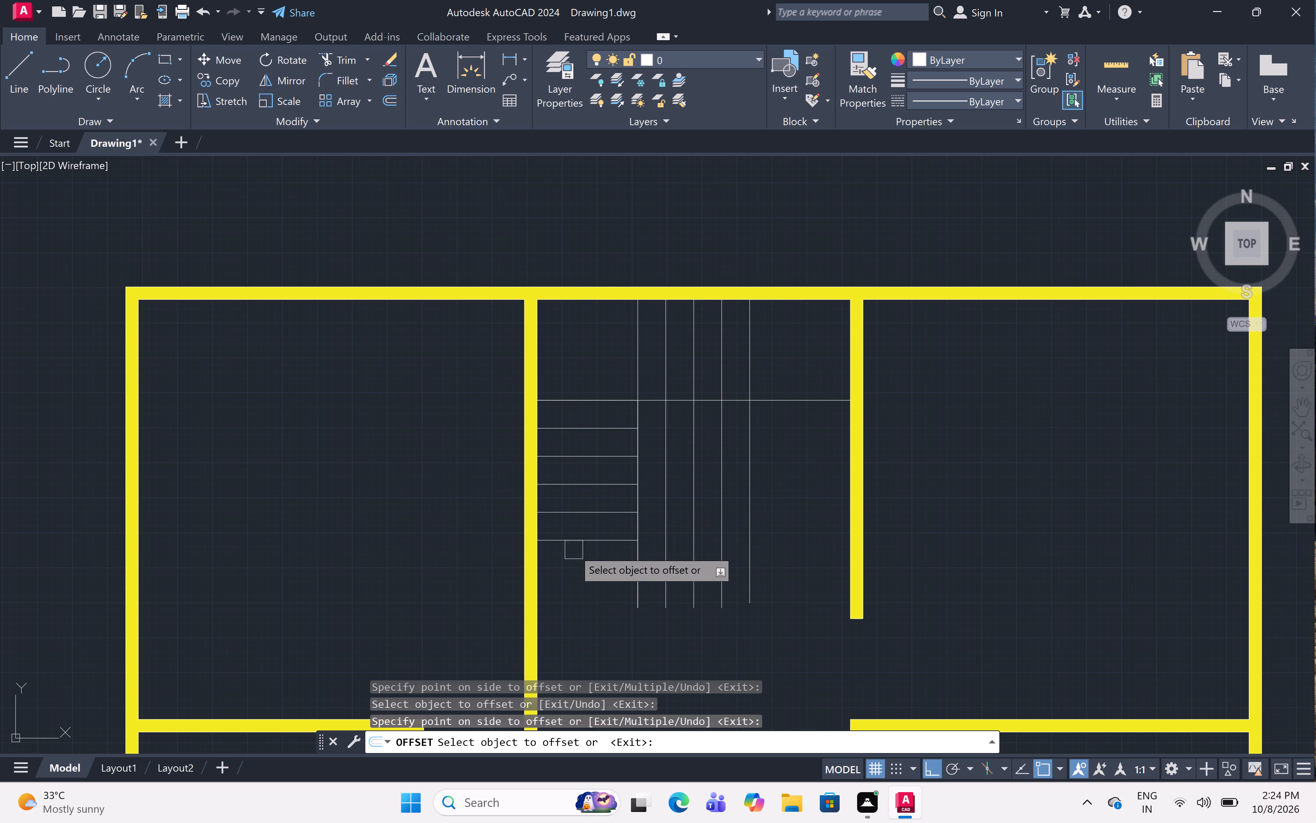
left_click(566, 535)
left_click(566, 585)
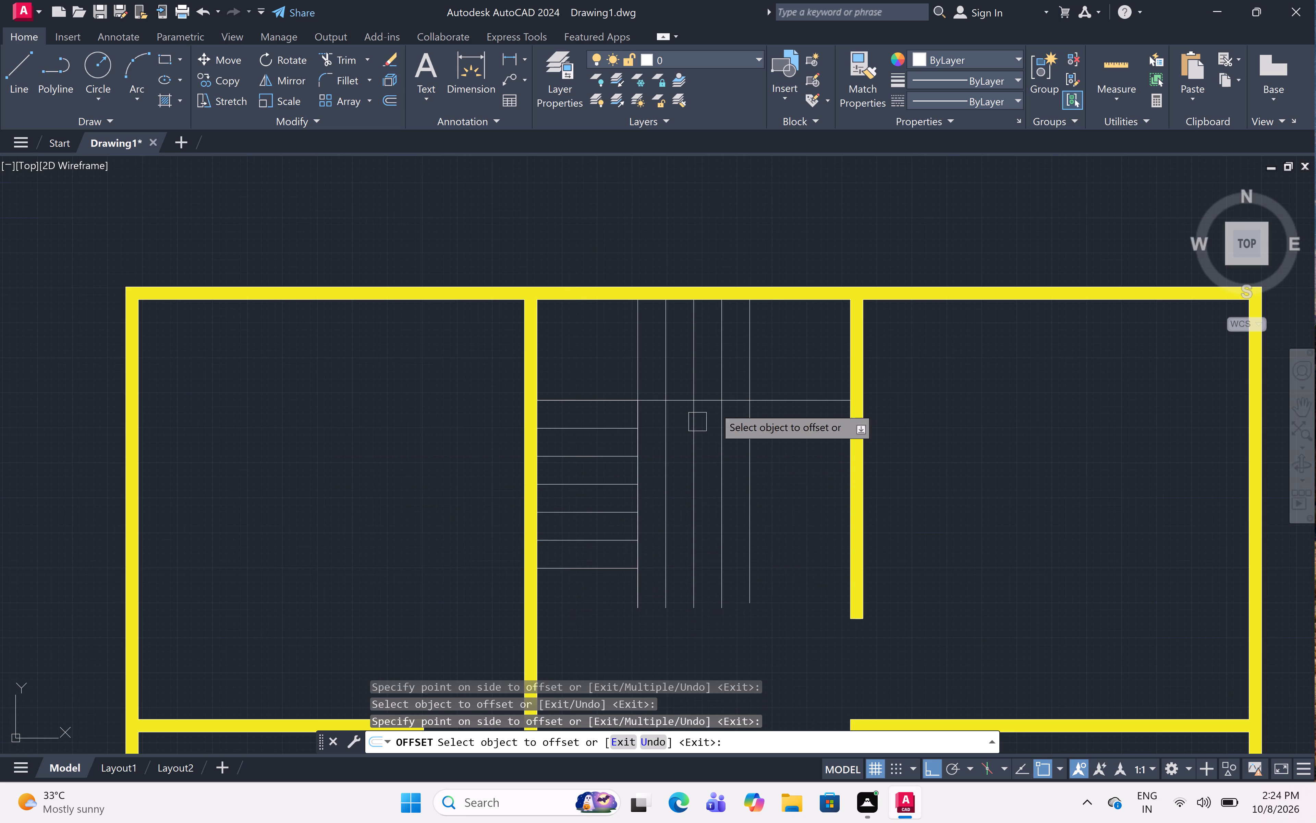
Offset the full-width horizontal line southward six times at 10" spacing, down to the lowest western tread.
left_click(781, 408)
left_click(783, 486)
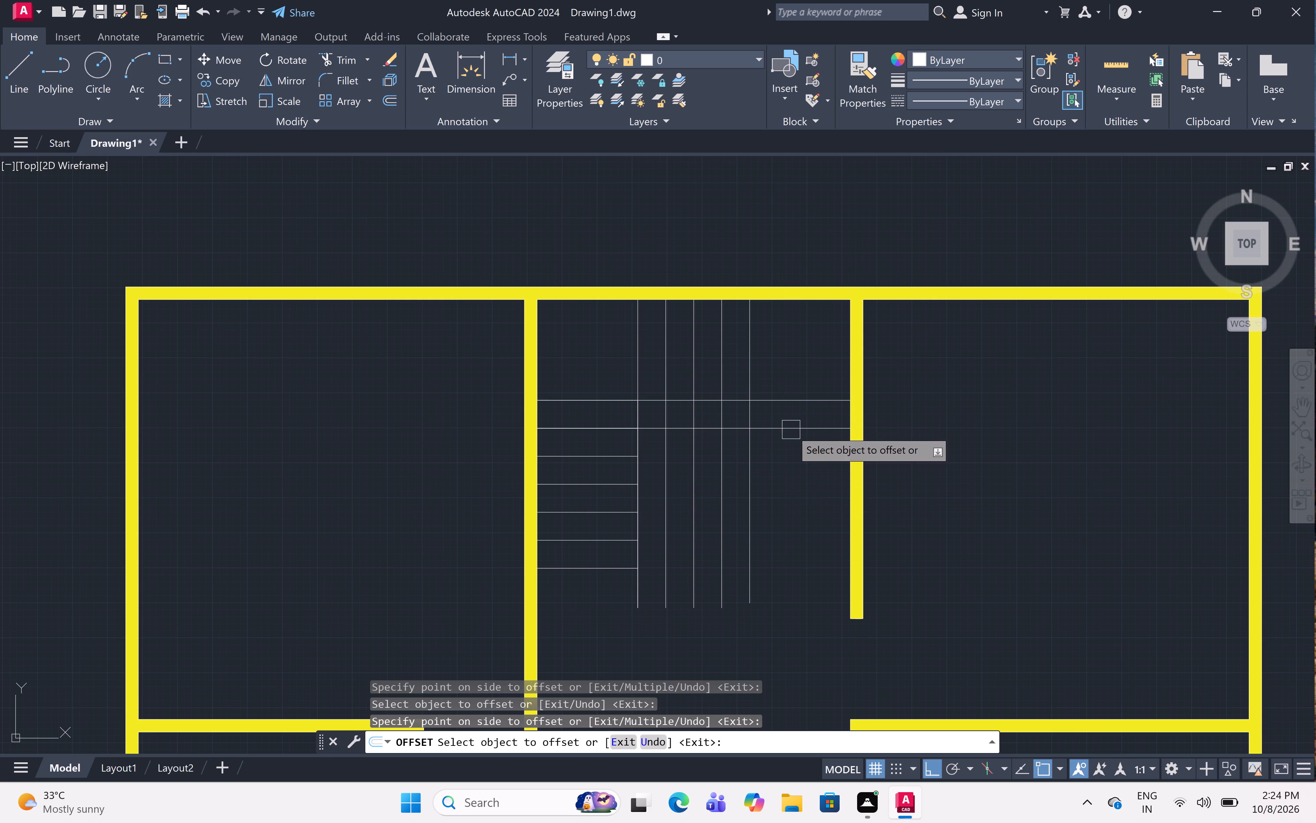
left_click(791, 429)
left_click(790, 547)
left_click_drag(801, 452, 801, 456)
left_click(791, 560)
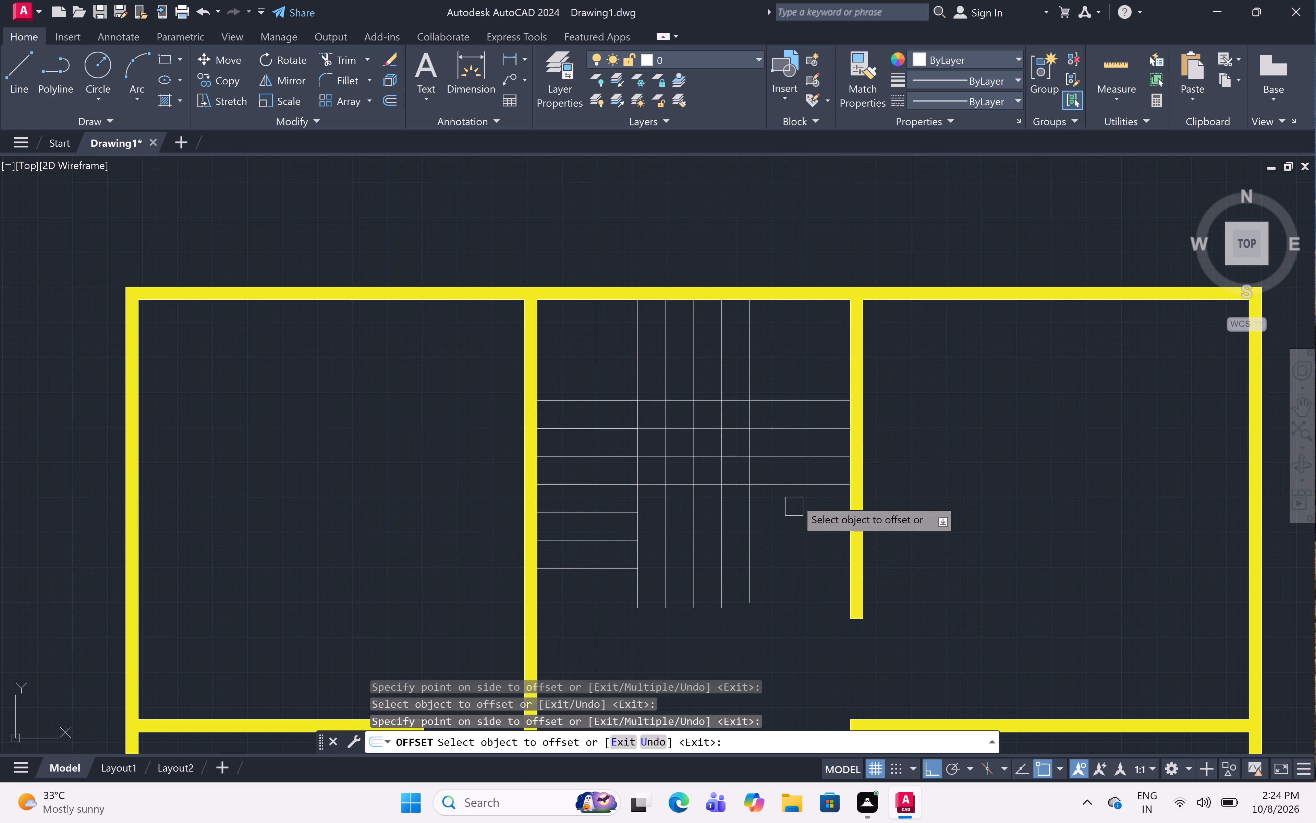
left_click(797, 490)
left_click(794, 553)
left_click(788, 509)
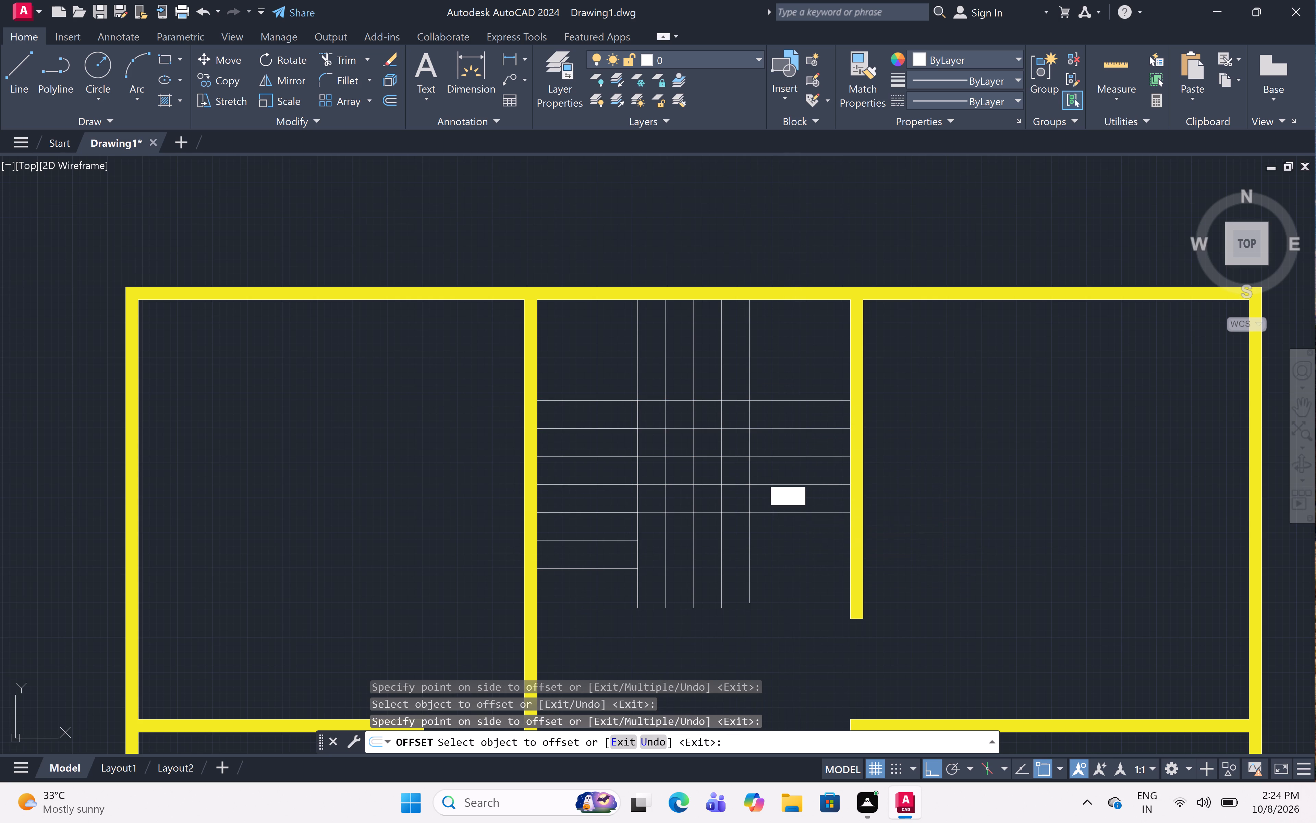
left_click(787, 579)
left_click(782, 541)
left_click(783, 586)
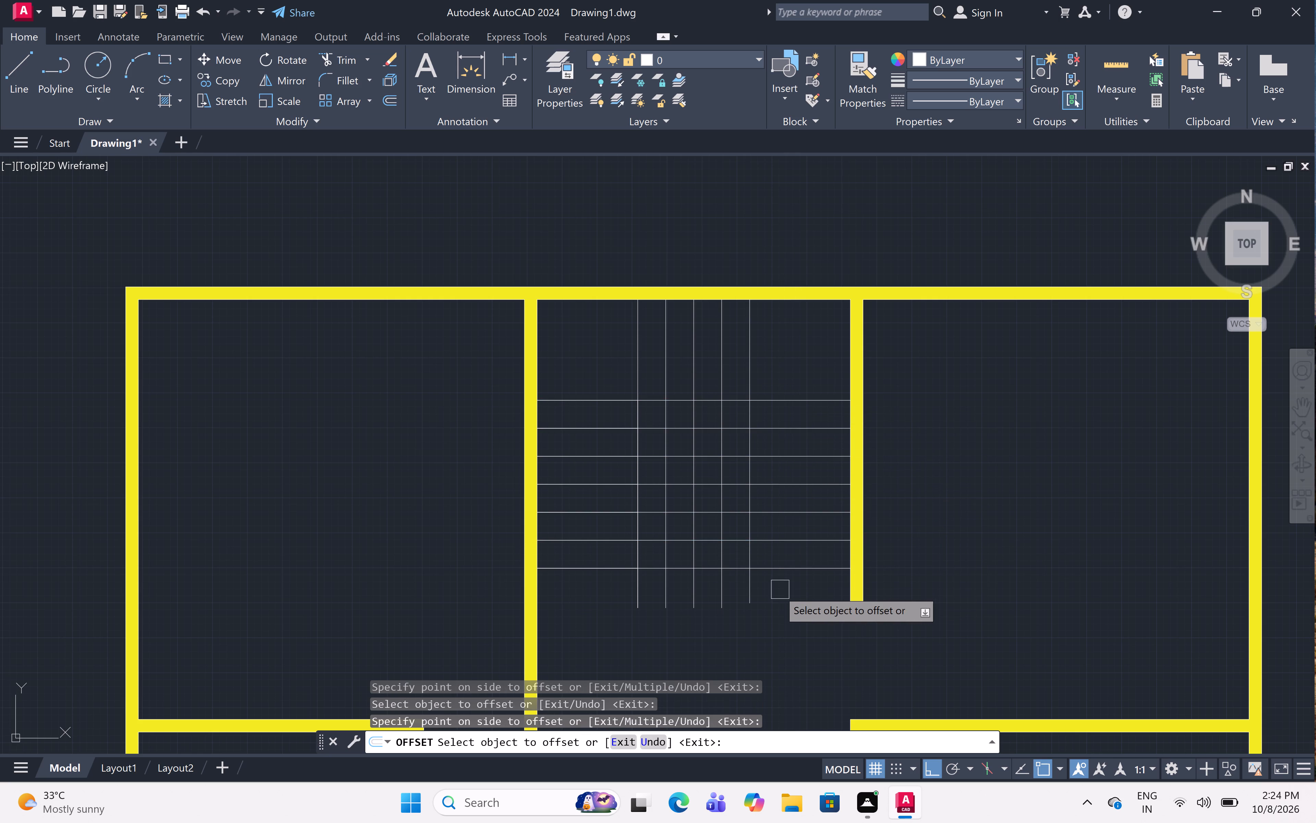
key("Escape")
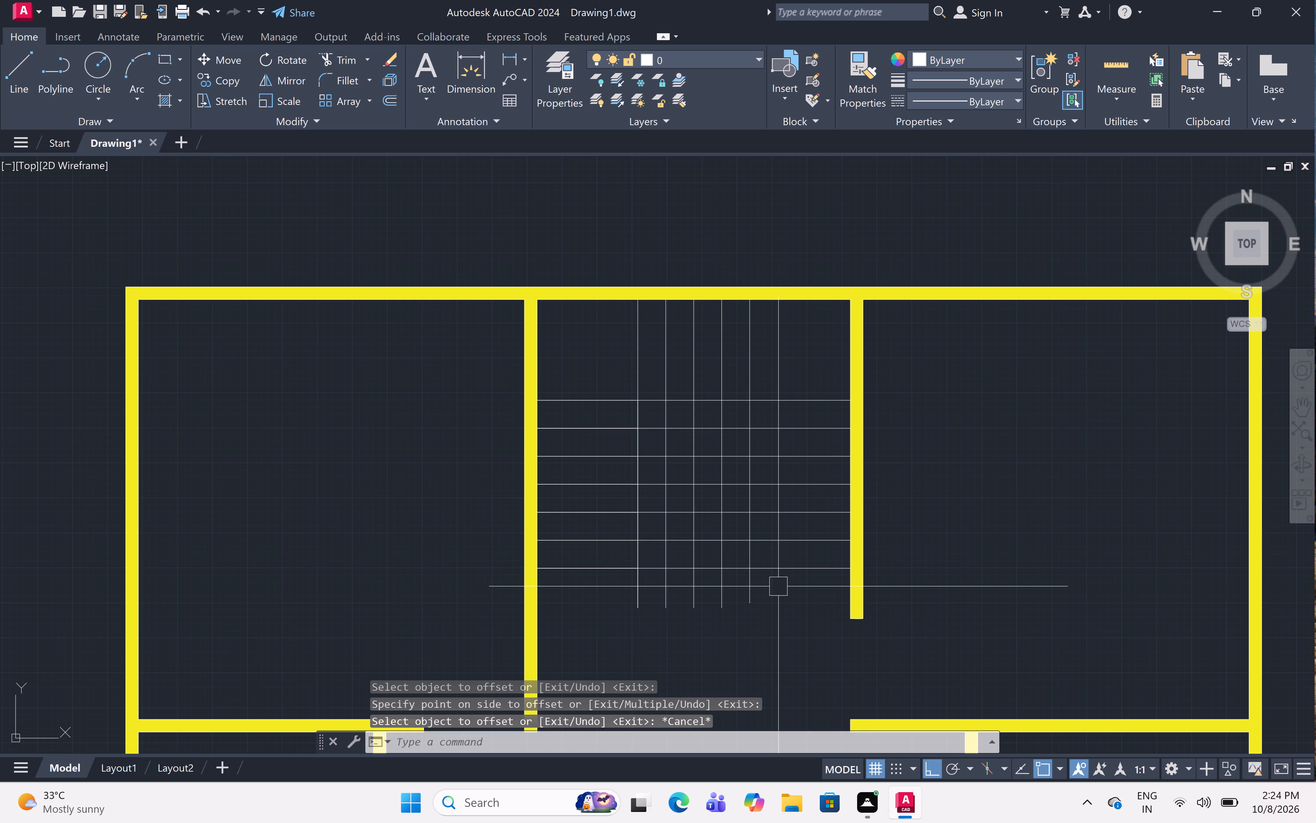
Trim the ends of the vertical lines that extend south of the lowest tread line.
type("tr")
key("space")
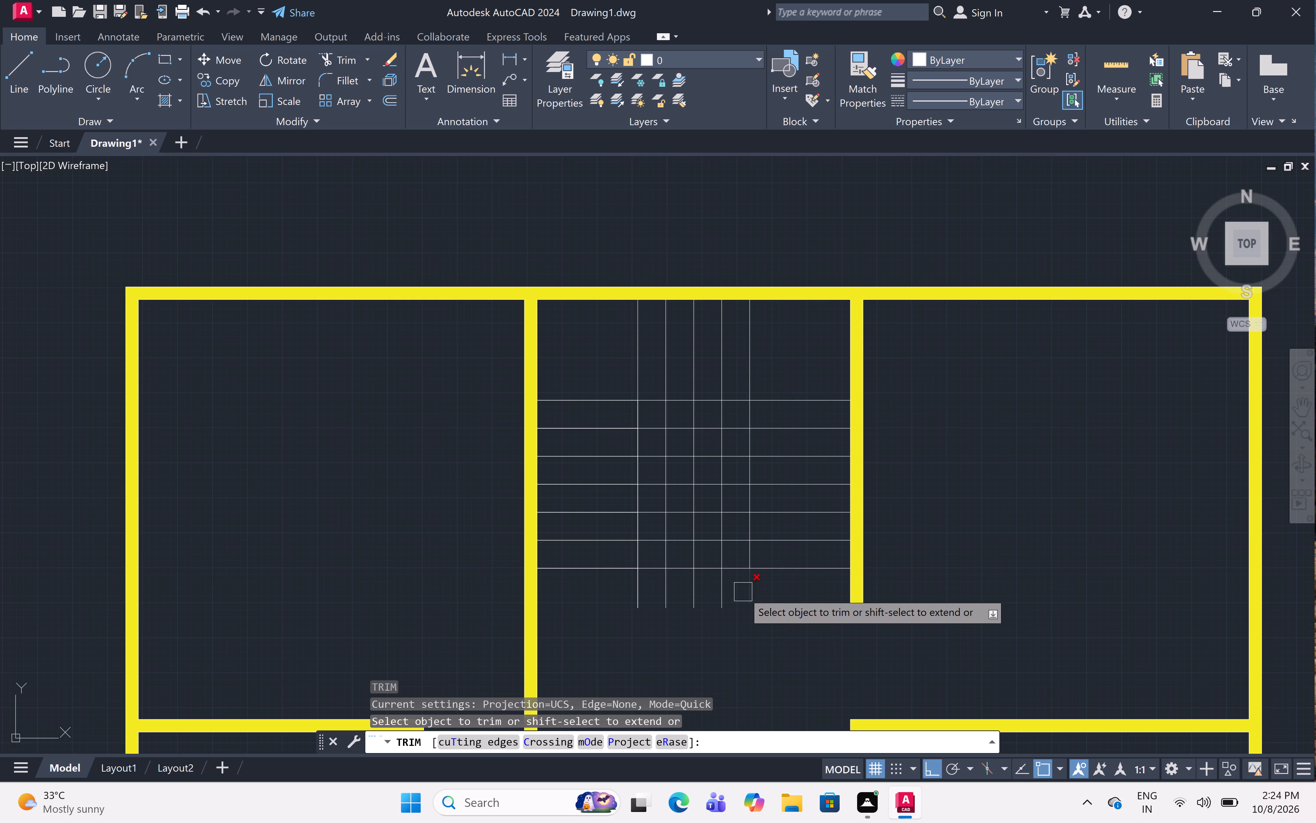
left_click(752, 588)
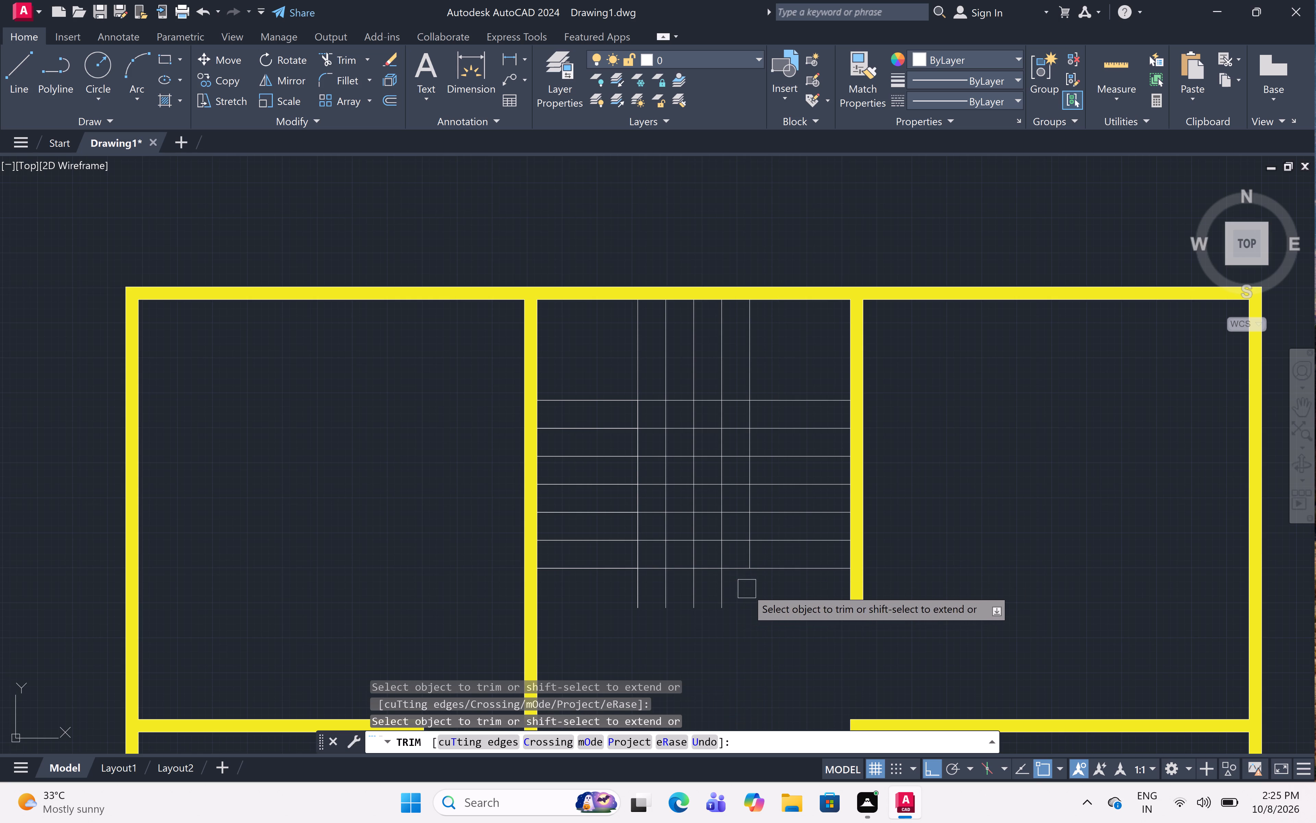
left_click(747, 589)
left_click(617, 598)
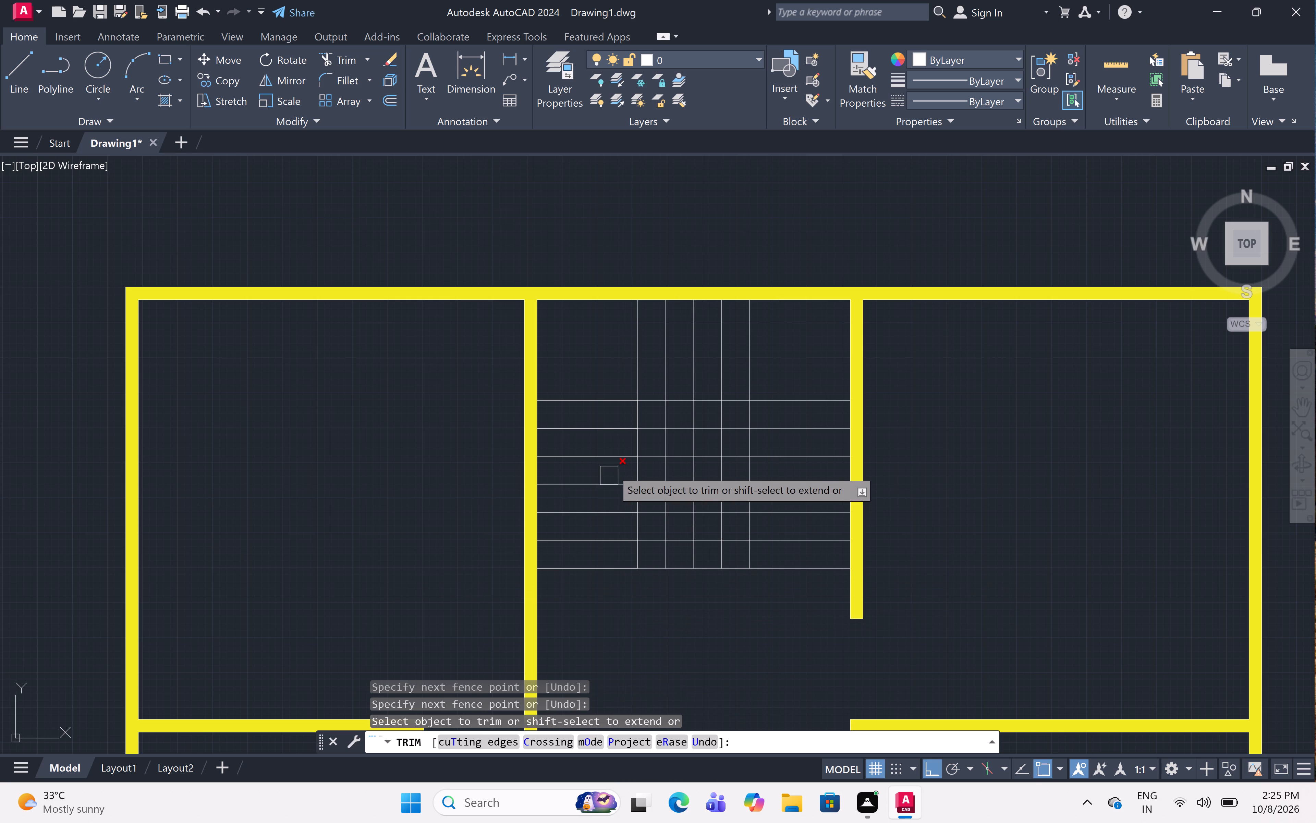
Trim the tread lines across the stairwell's centre and the inner vertical lines directly south of the full-width horizontal line.
left_click(650, 416)
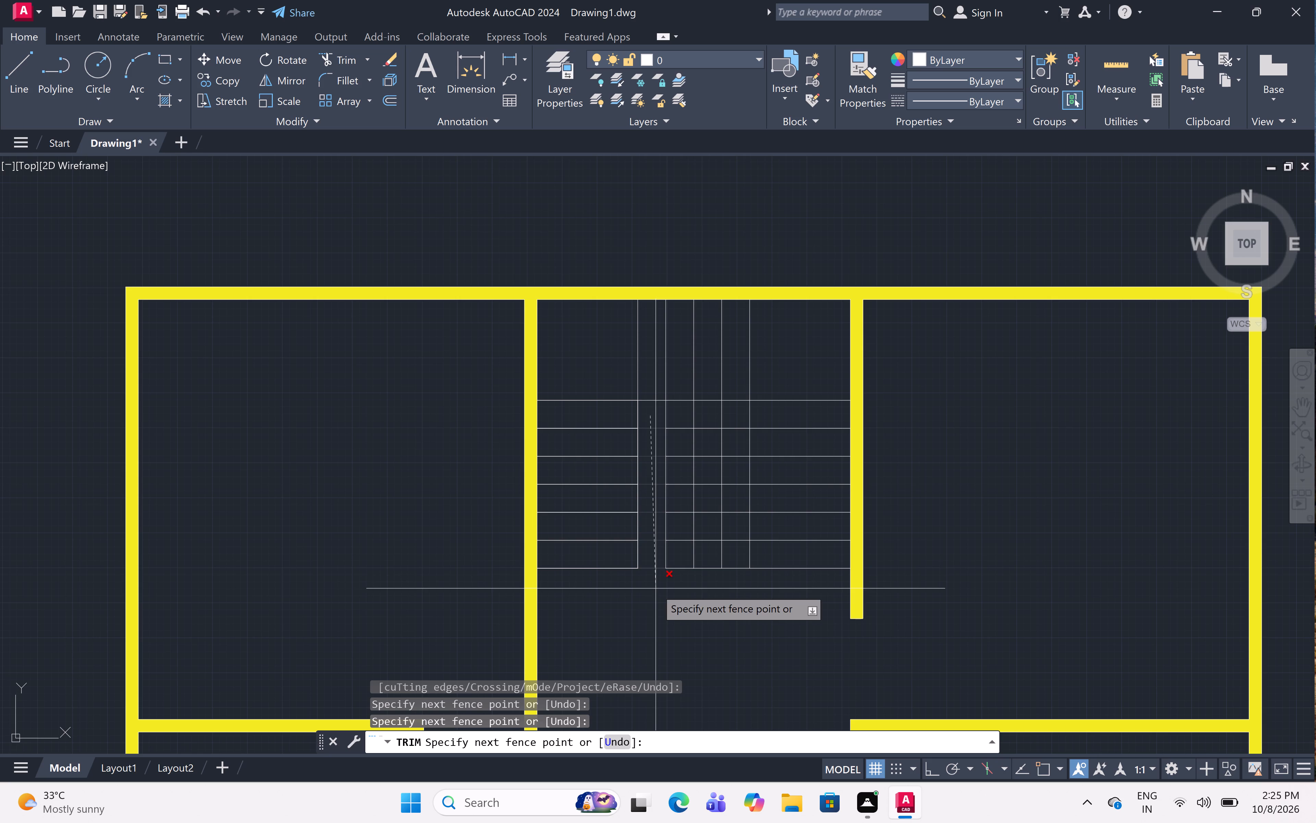
left_click(656, 588)
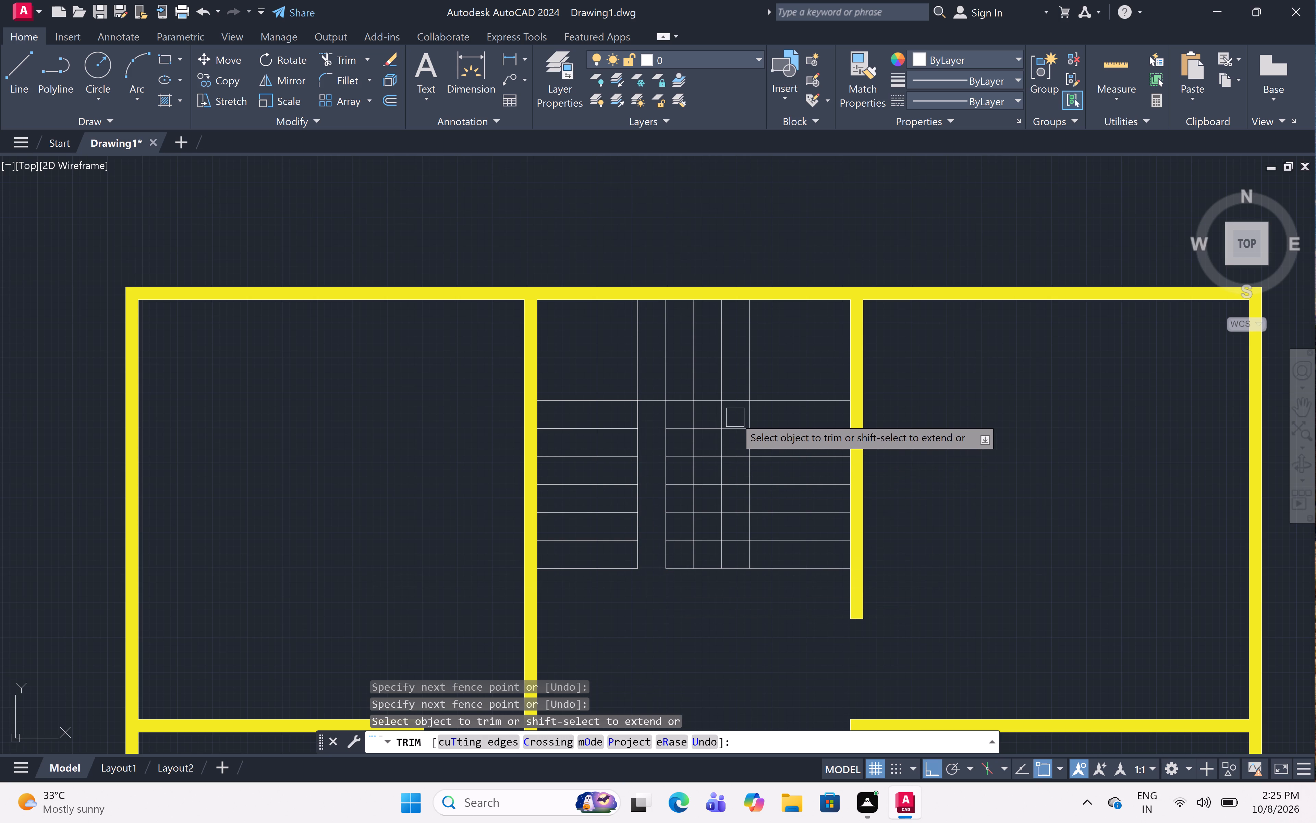
left_click(735, 417)
left_click(731, 579)
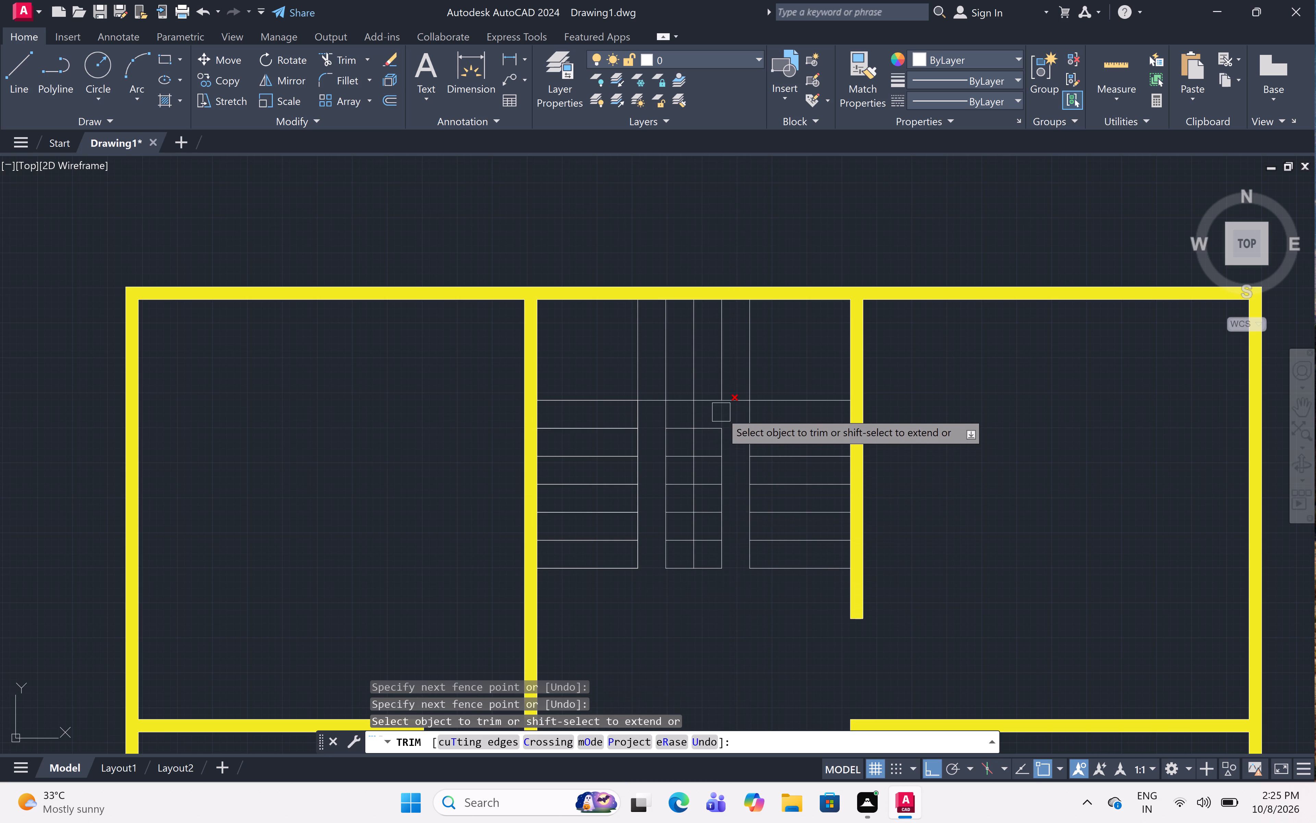
left_click(734, 416)
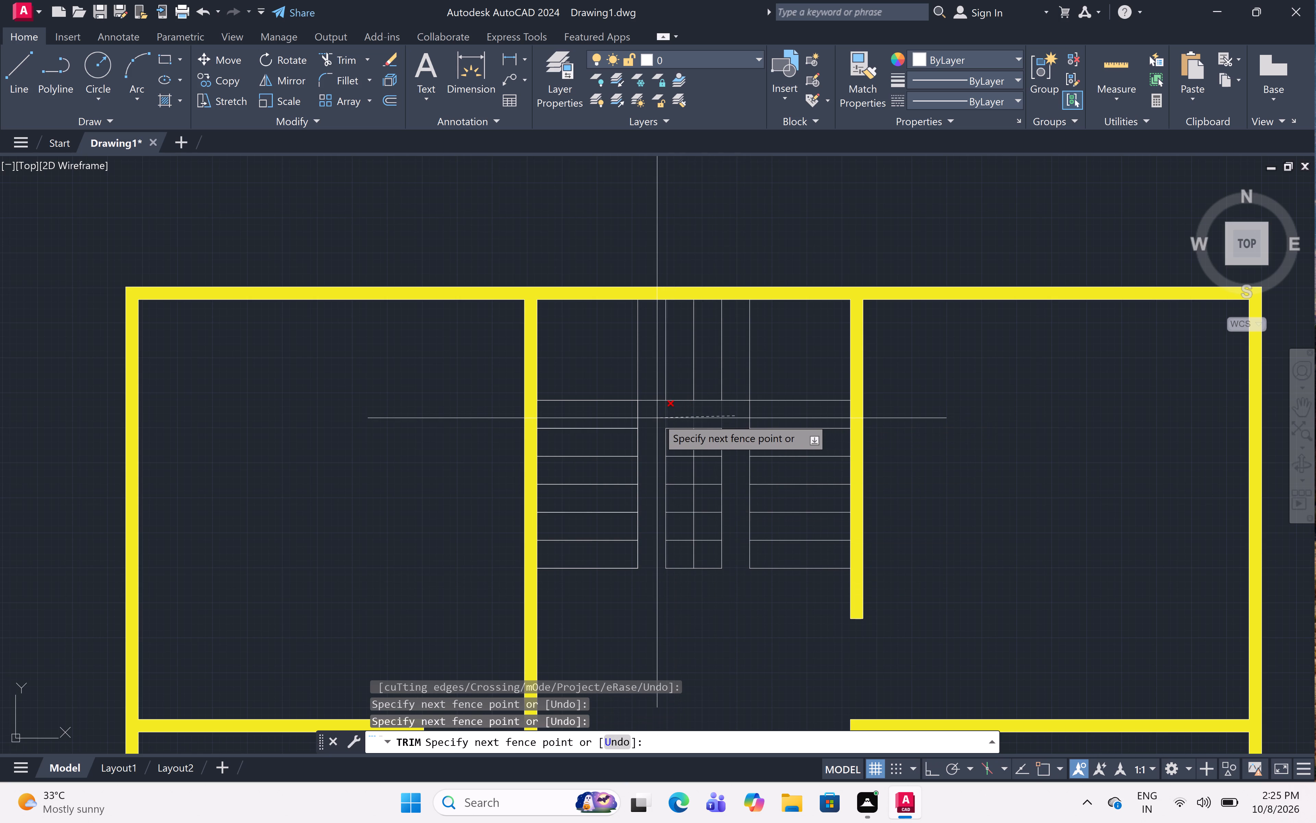
left_click(650, 413)
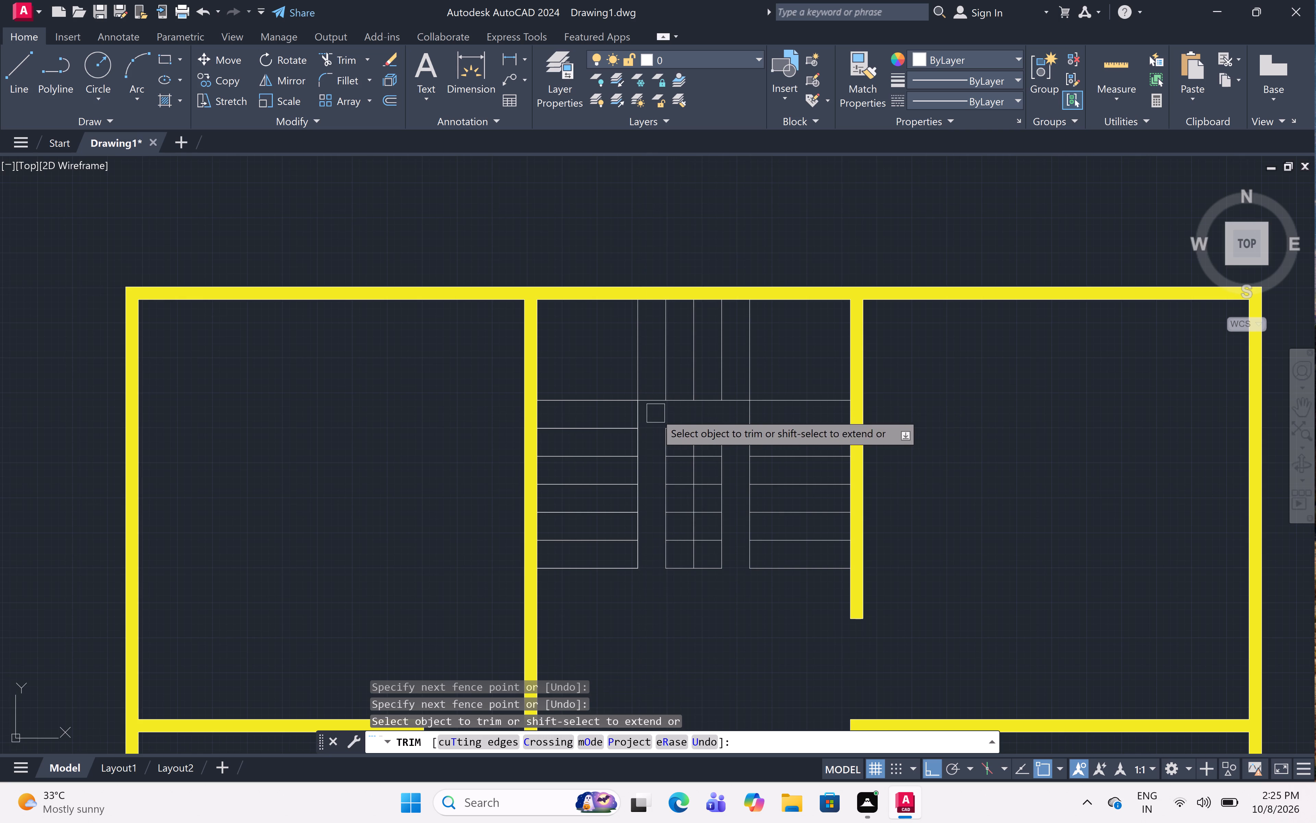
left_click(681, 411)
left_click(681, 601)
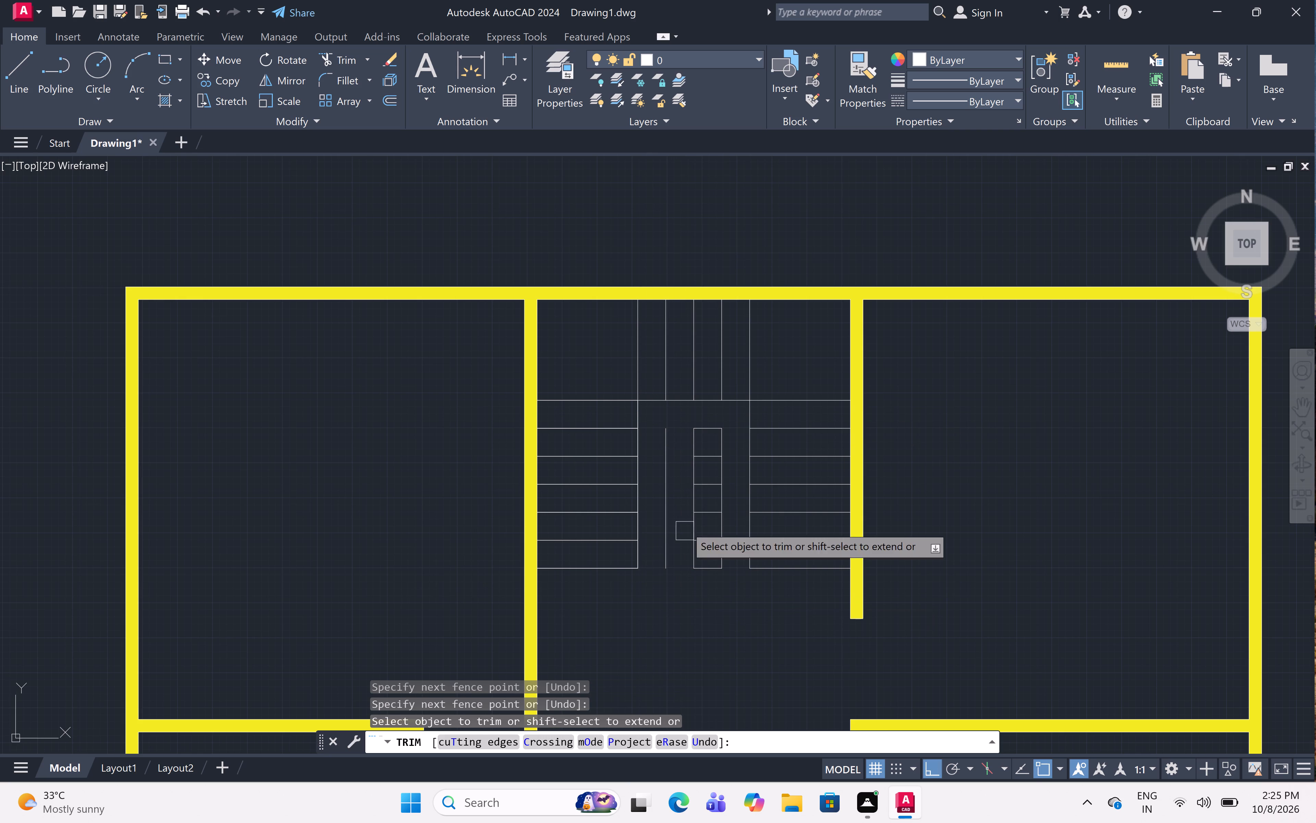
left_click(709, 414)
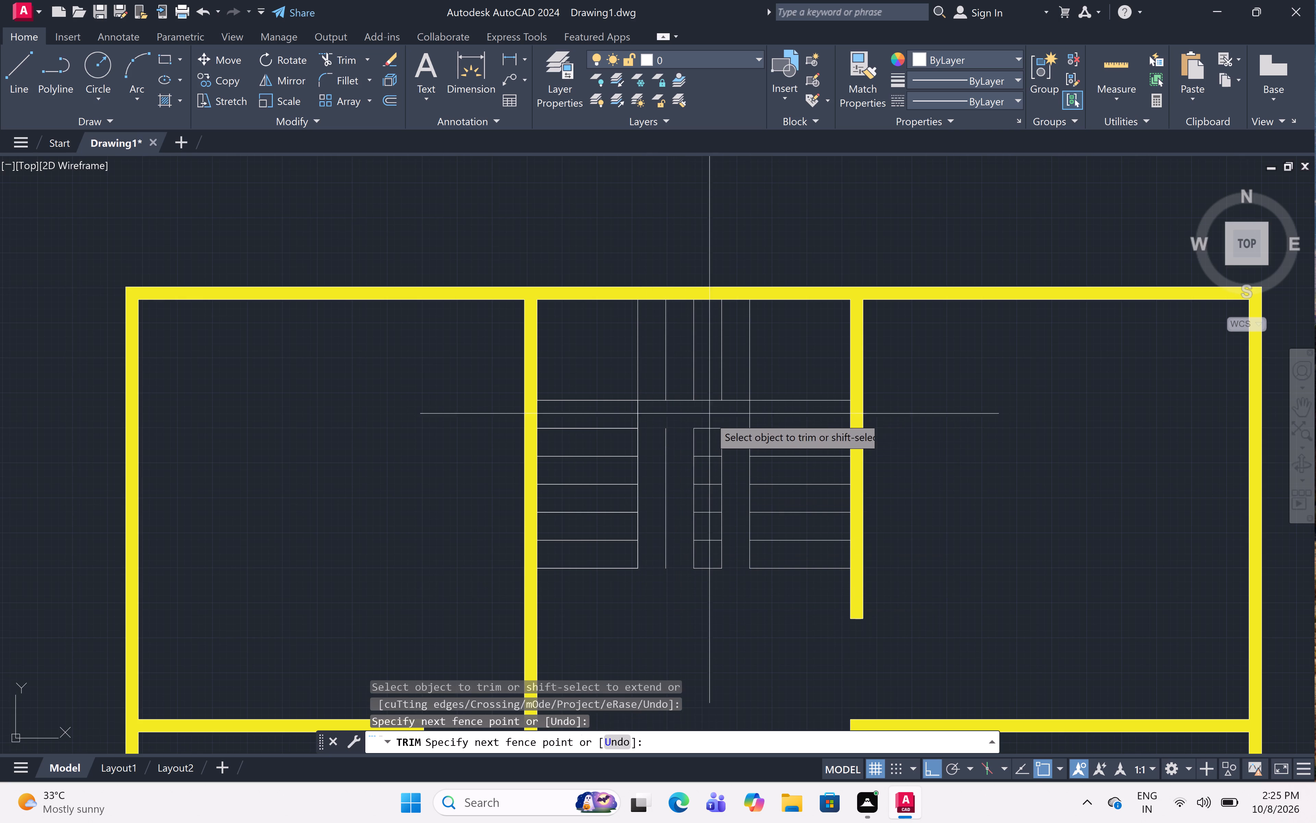
left_click(699, 579)
left_click(742, 485)
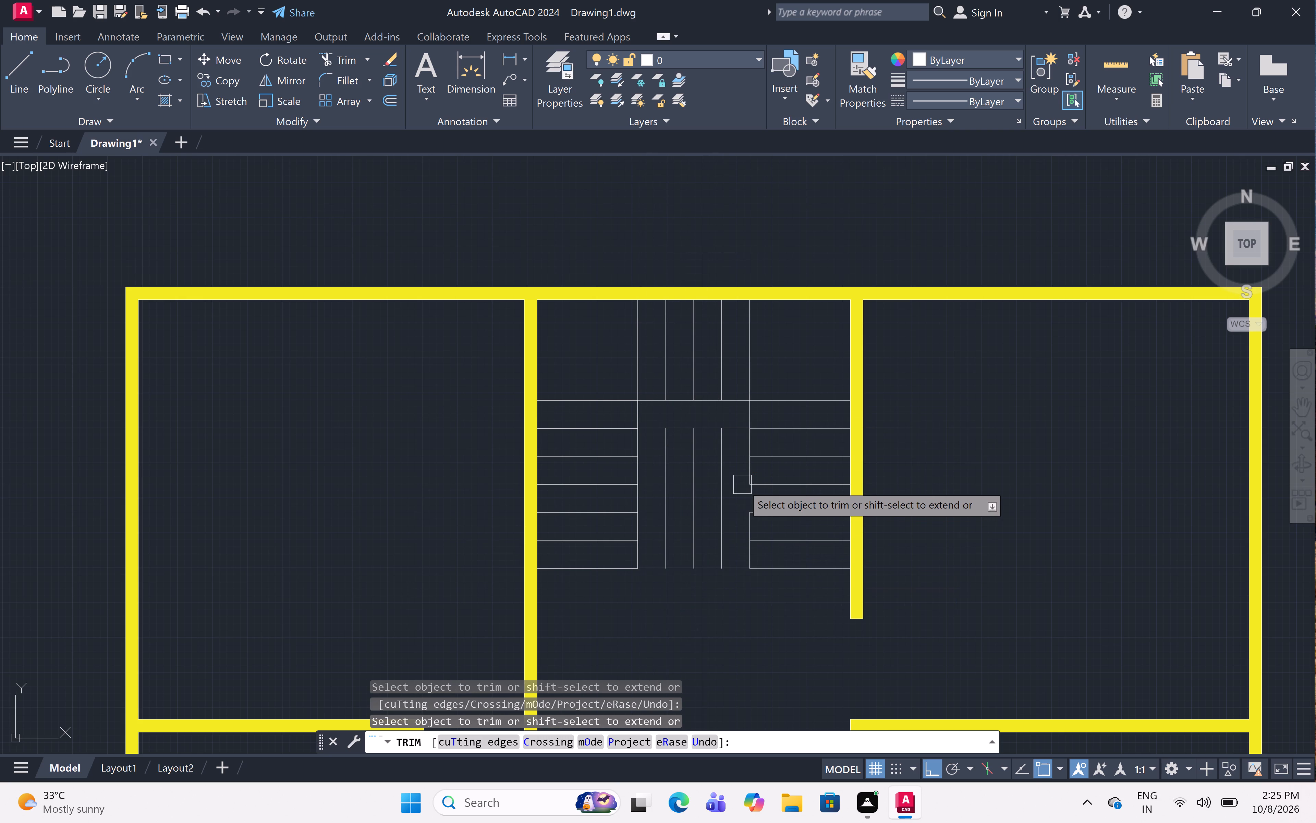
key("ctrl+z")
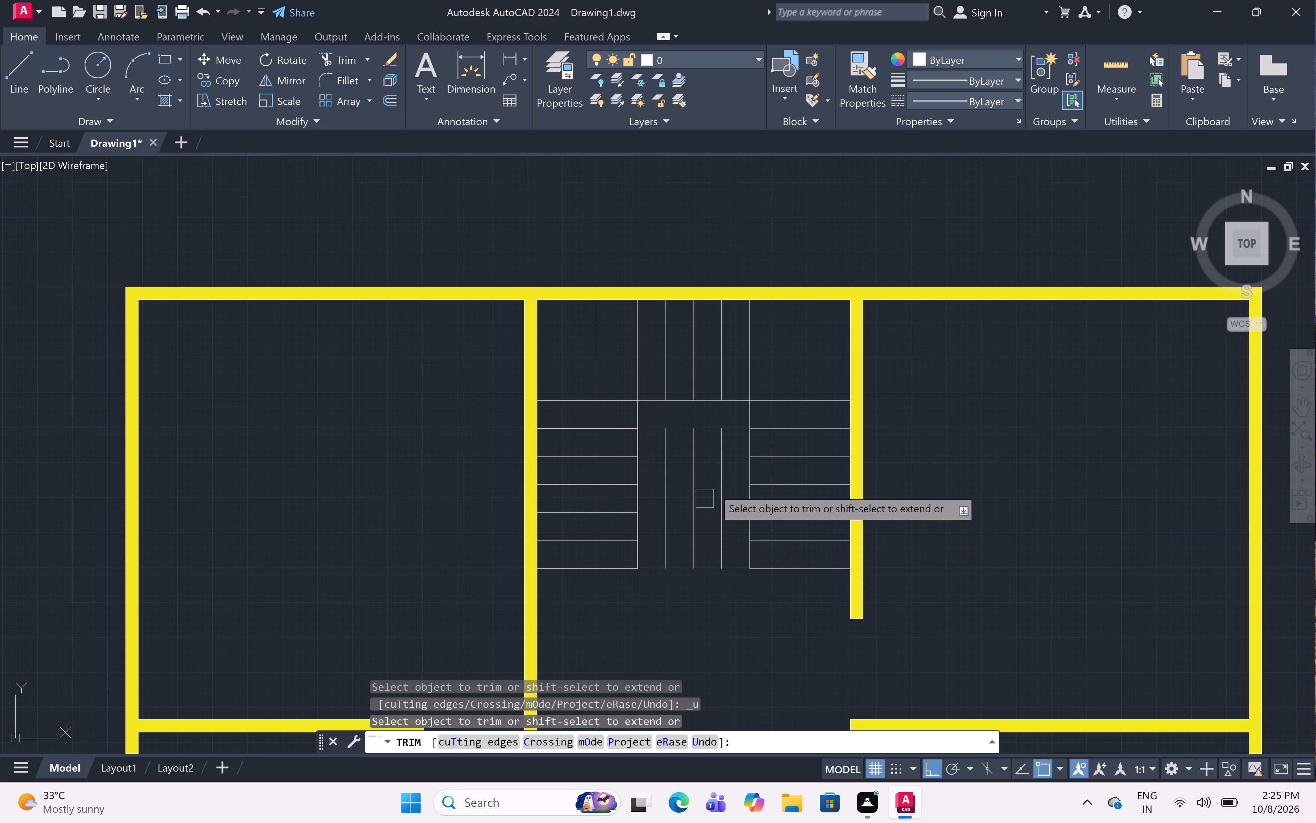
Remove the three leftover vertical segments inside the central stairwell with Trim.
left_click(716, 485)
left_click(696, 483)
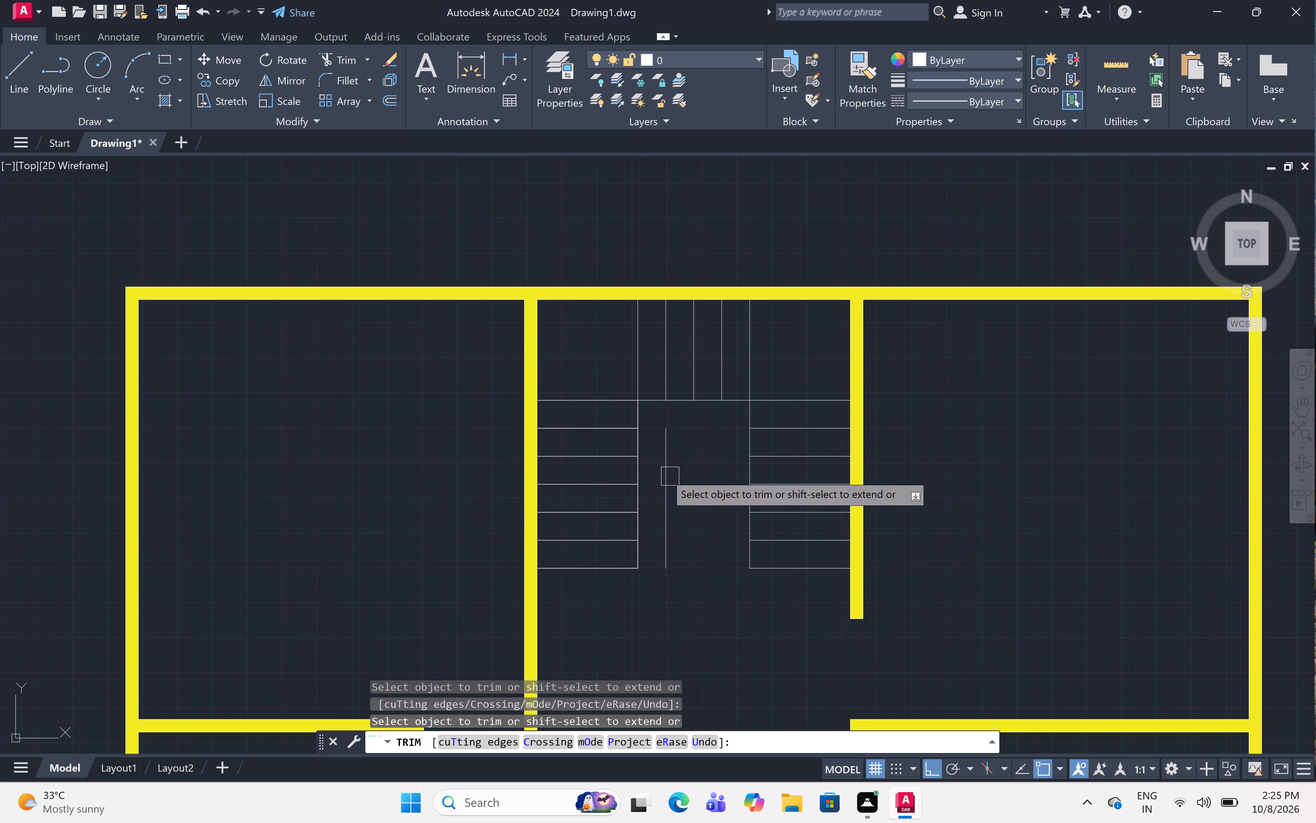
left_click(666, 474)
key("Escape")
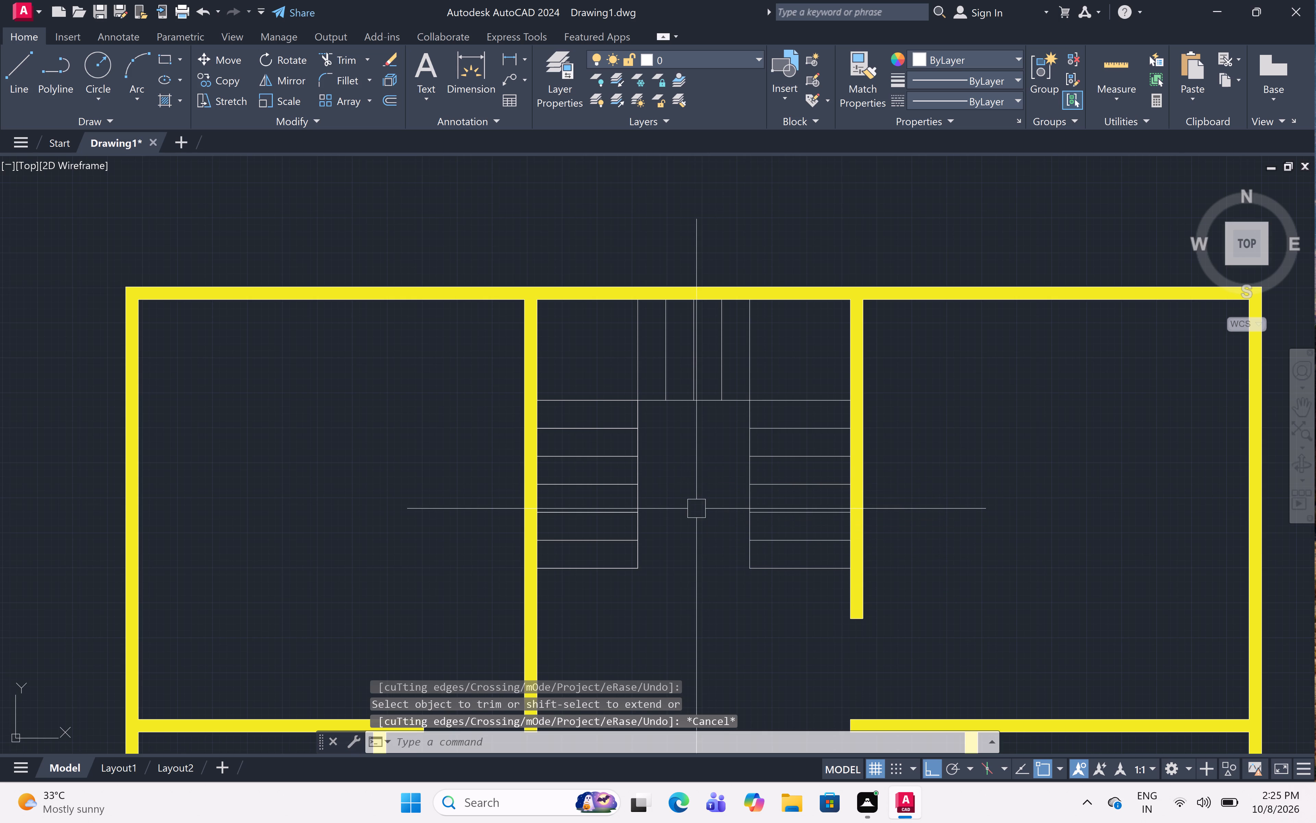
Offset the stairwell's north, west and east inner edge lines 1" inward to form a double outline.
type("off")
key("space")
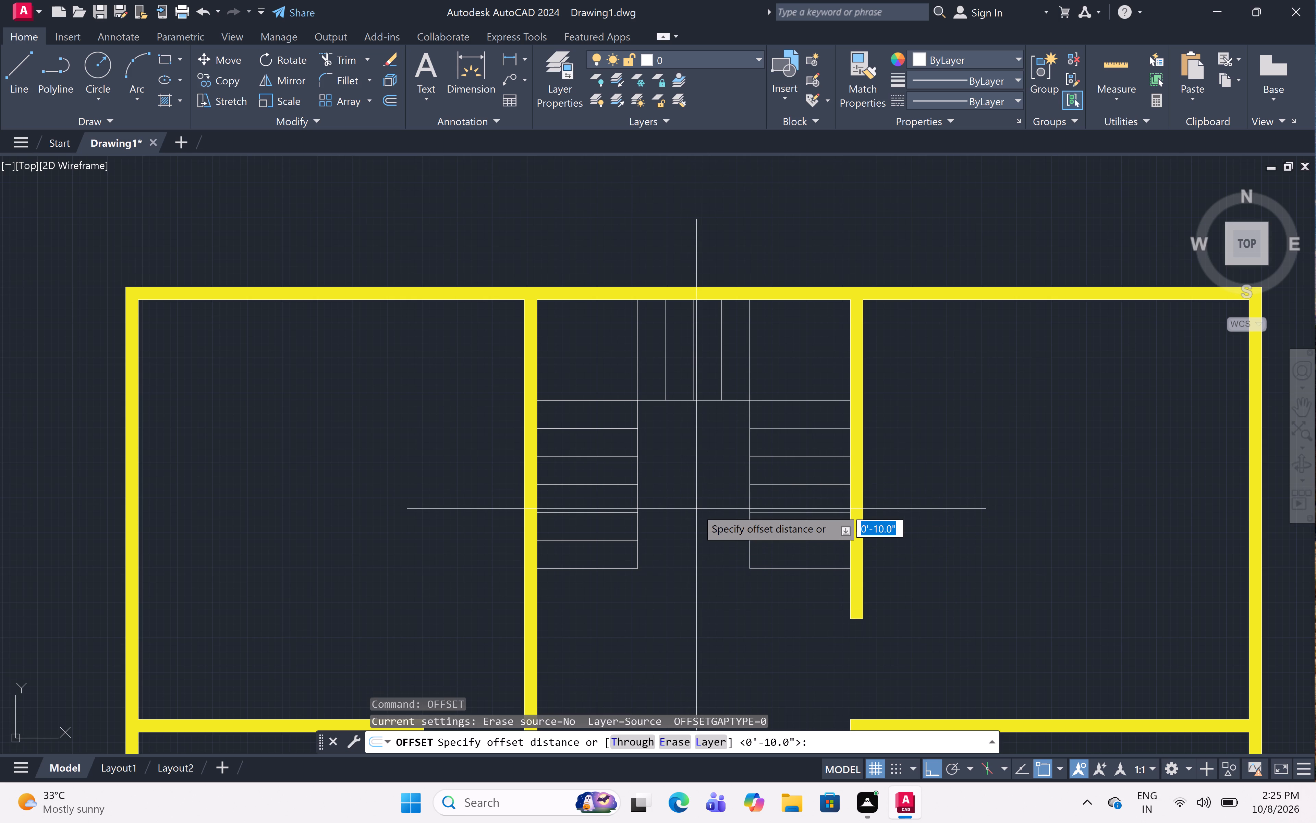
type("1\"")
key("space")
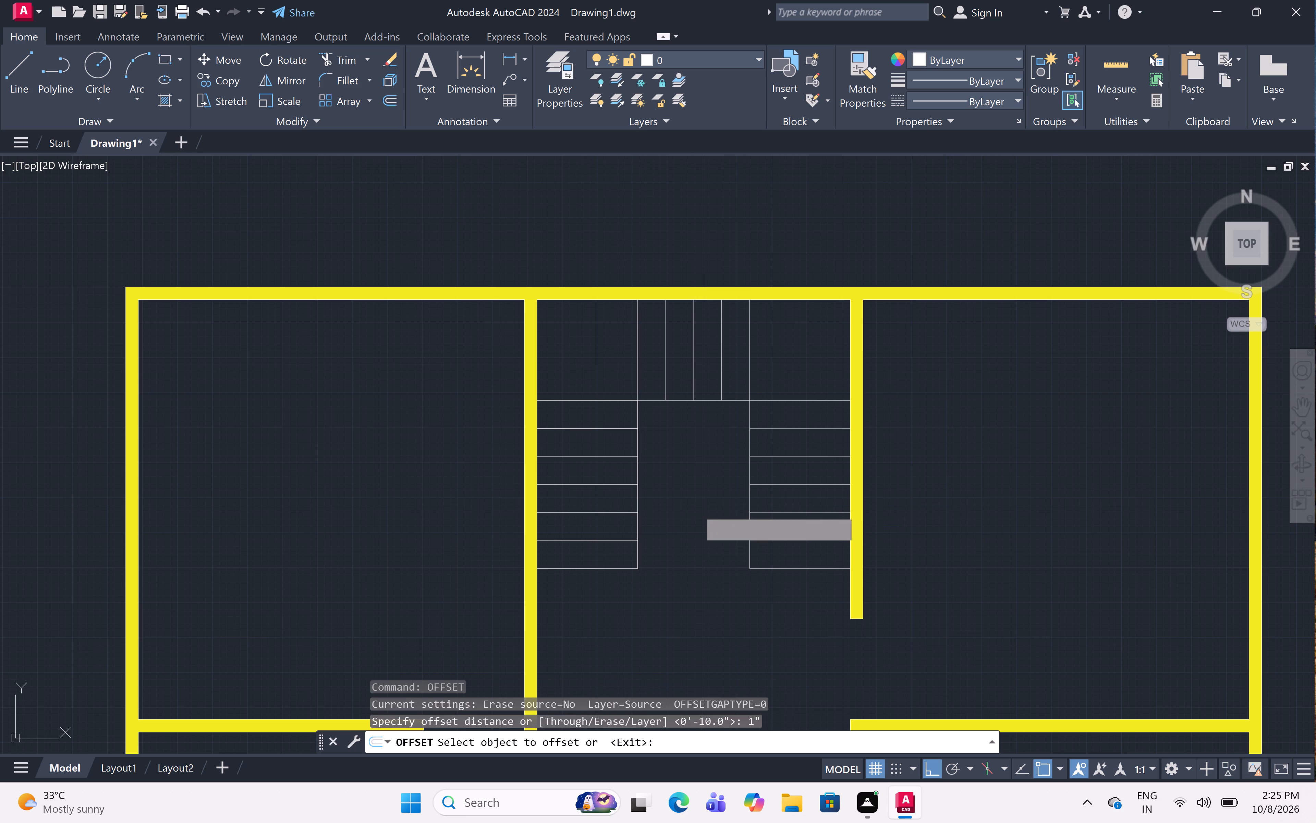
scroll(681, 395, "up", 2)
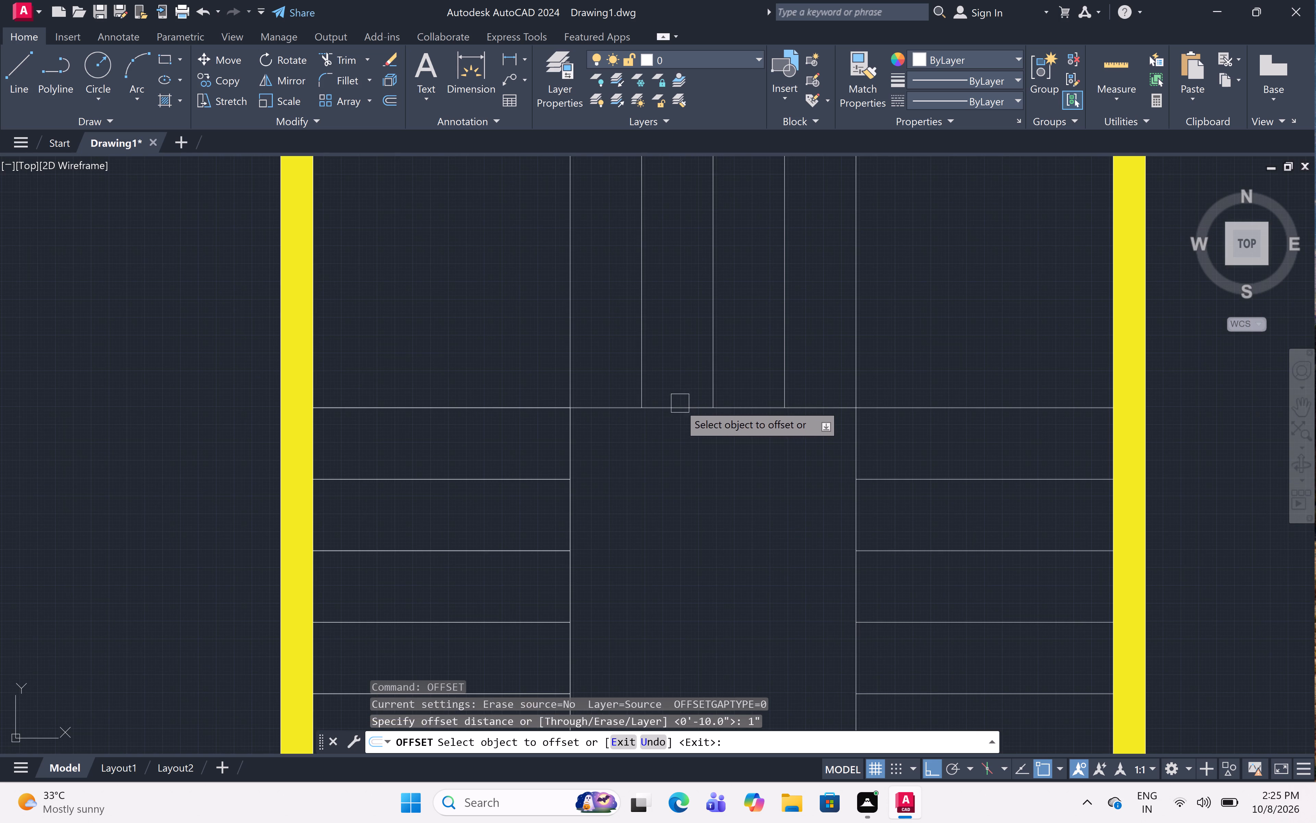
left_click(676, 409)
left_click_drag(683, 528, 685, 533)
scroll(682, 472, "down", 2)
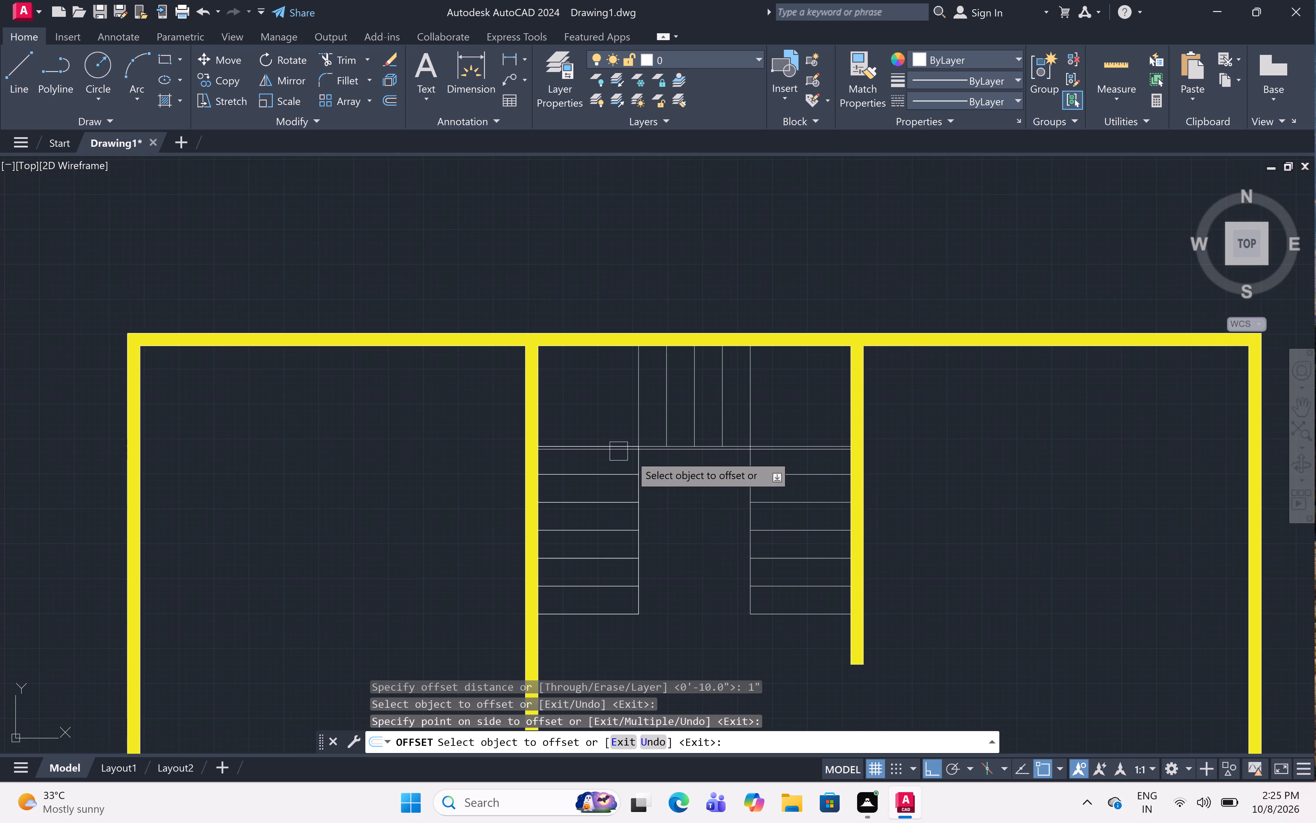
scroll(632, 455, "up", 1)
left_click(636, 460)
left_click(708, 486)
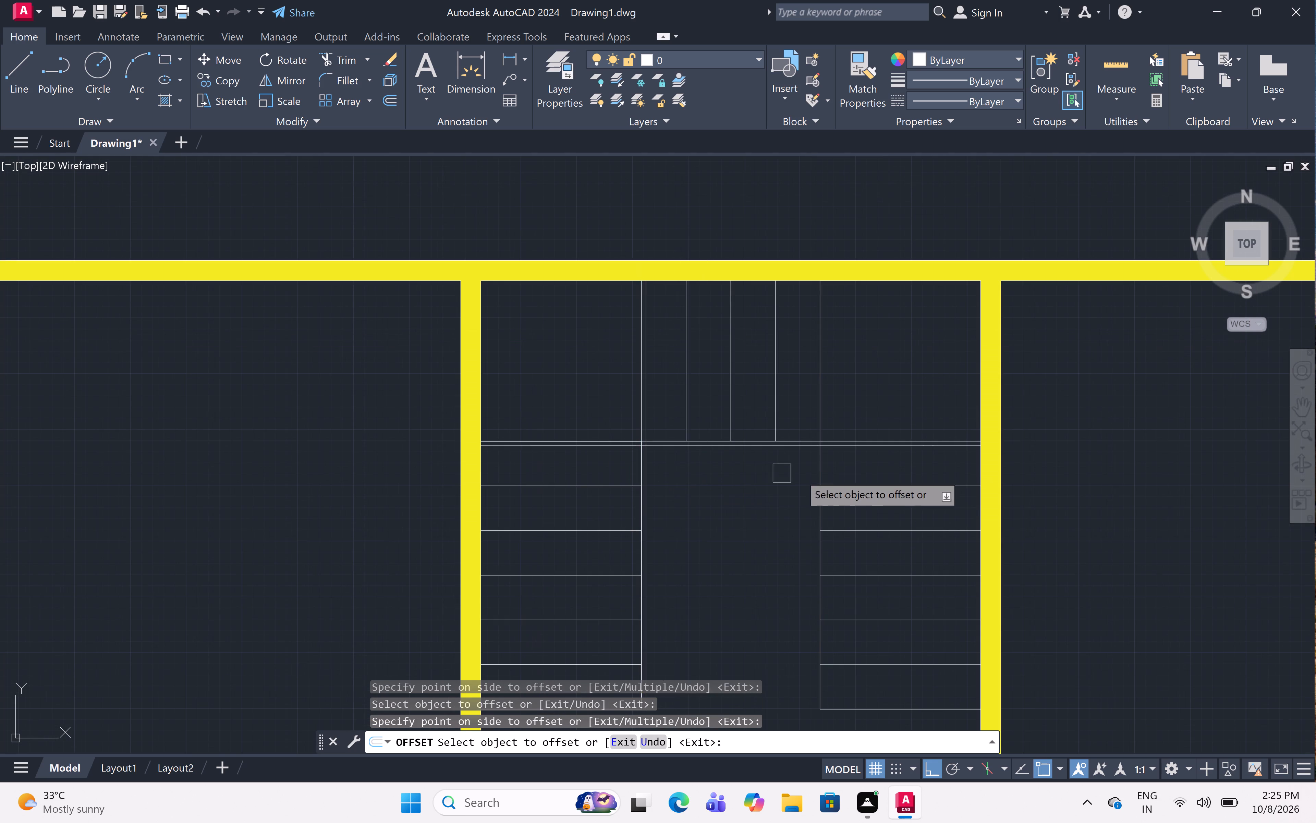
left_click(820, 469)
left_click(767, 469)
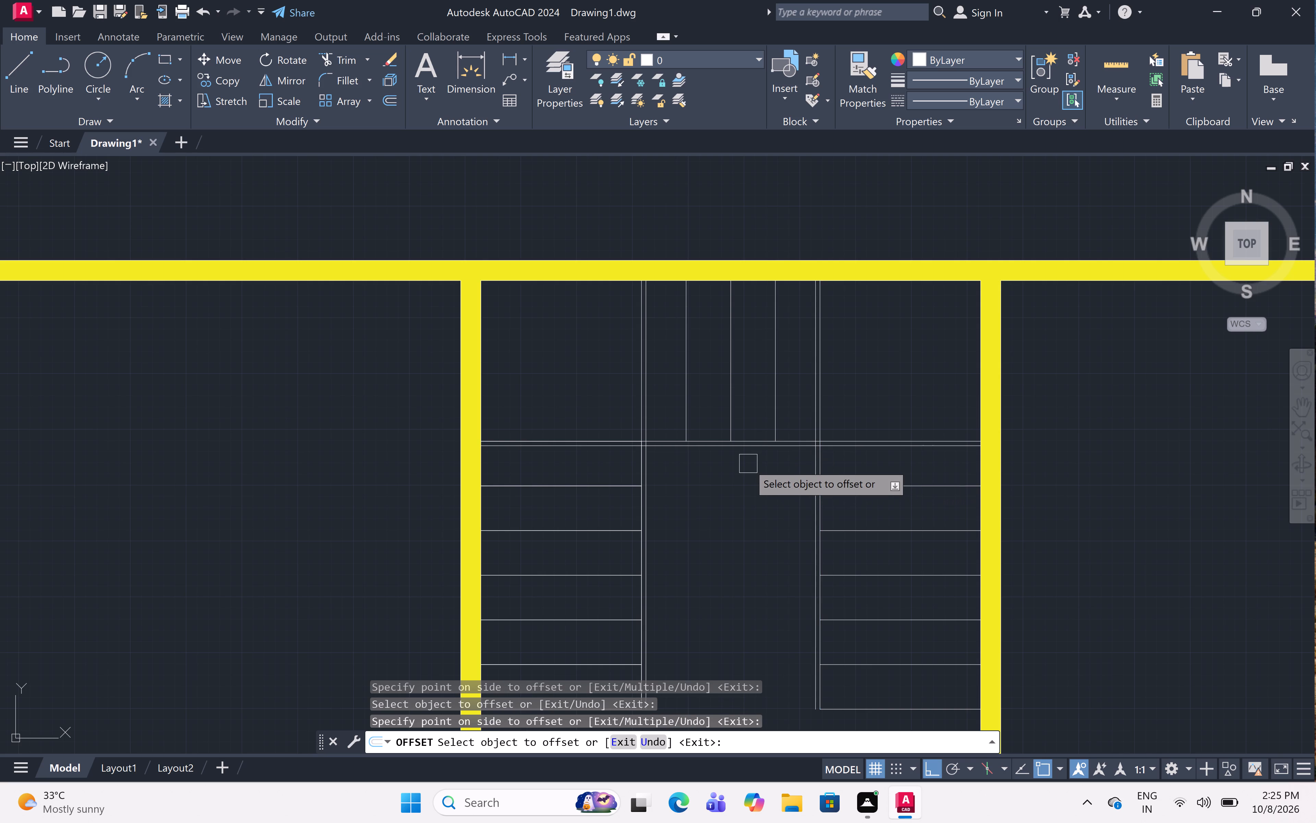
key("Escape")
Trim the western offset line where it extends north of the stairwell's horizontal edge.
scroll(711, 408, "up", 4)
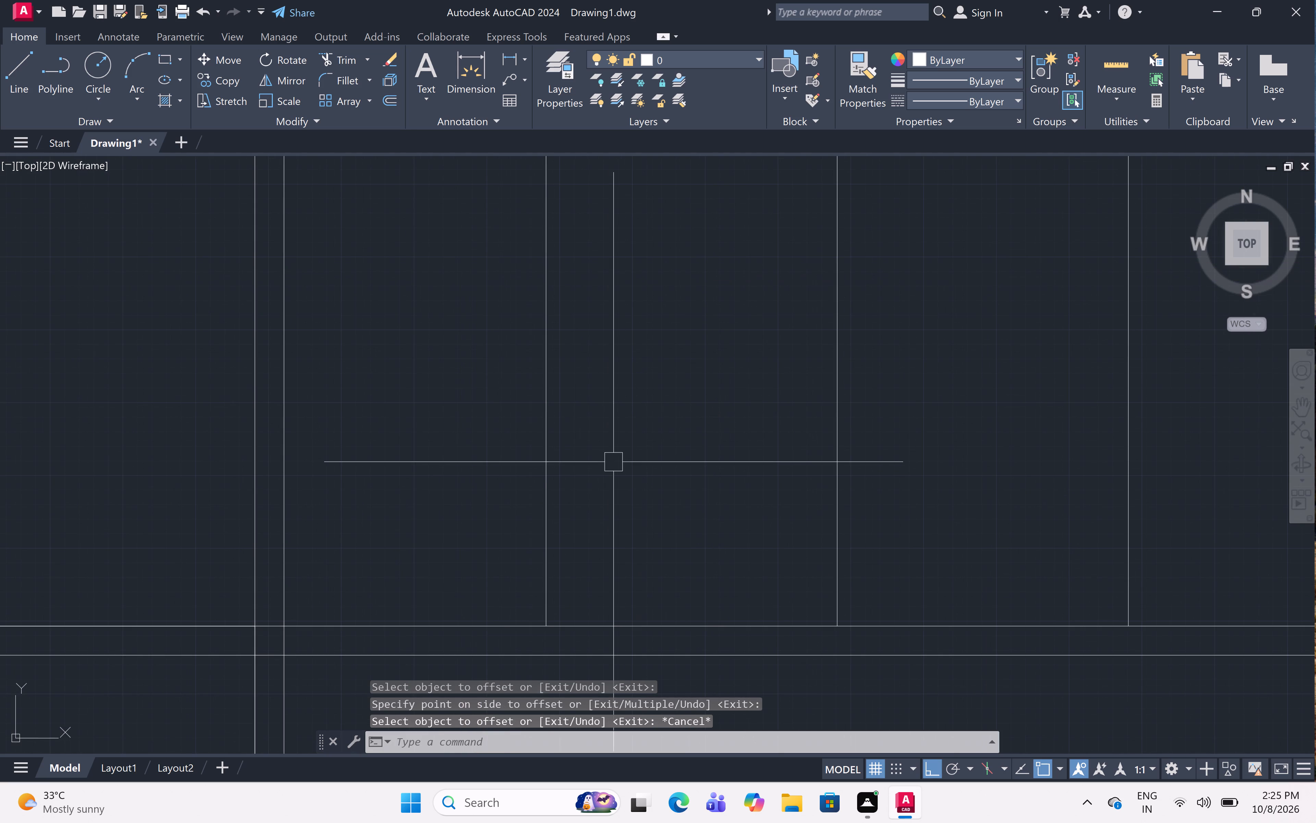
type("tr")
key("space")
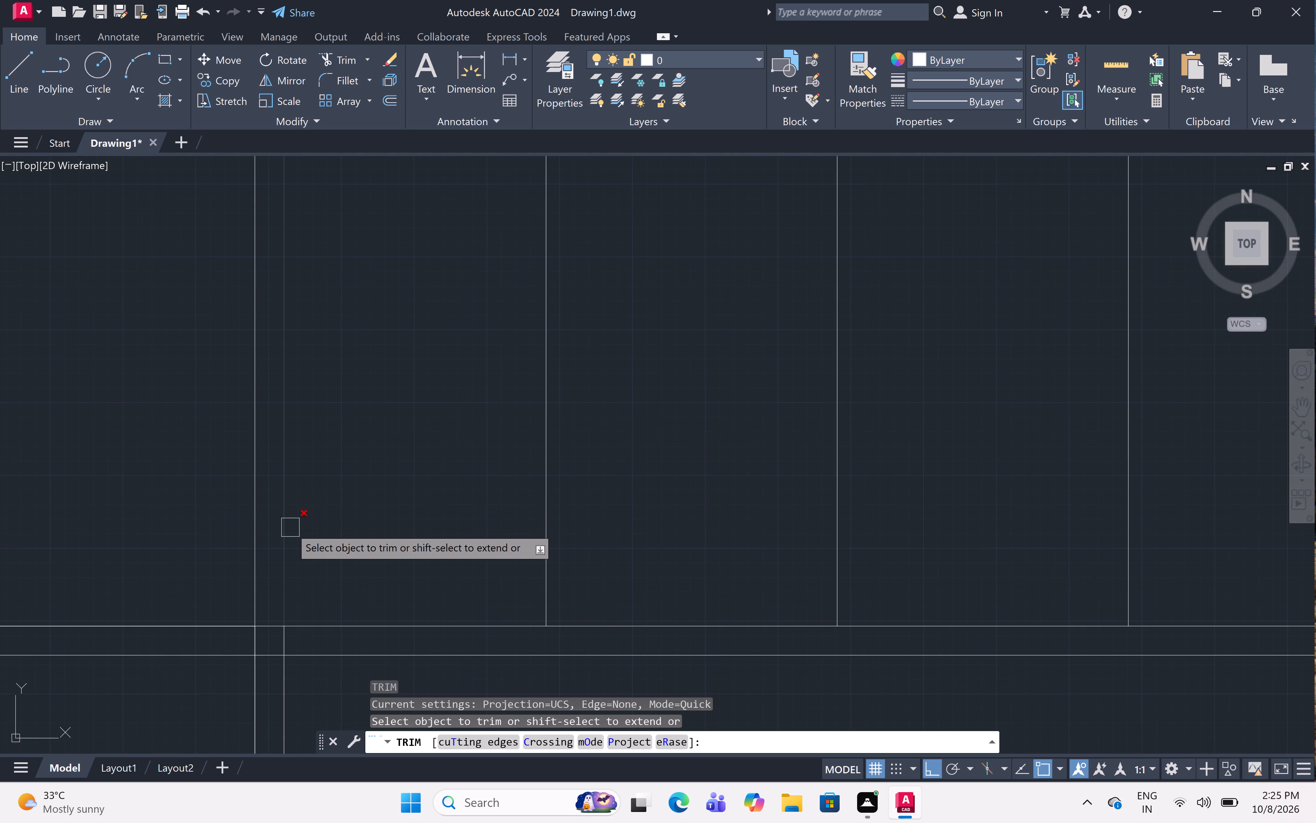
left_click(290, 527)
scroll(296, 523, "down", 3)
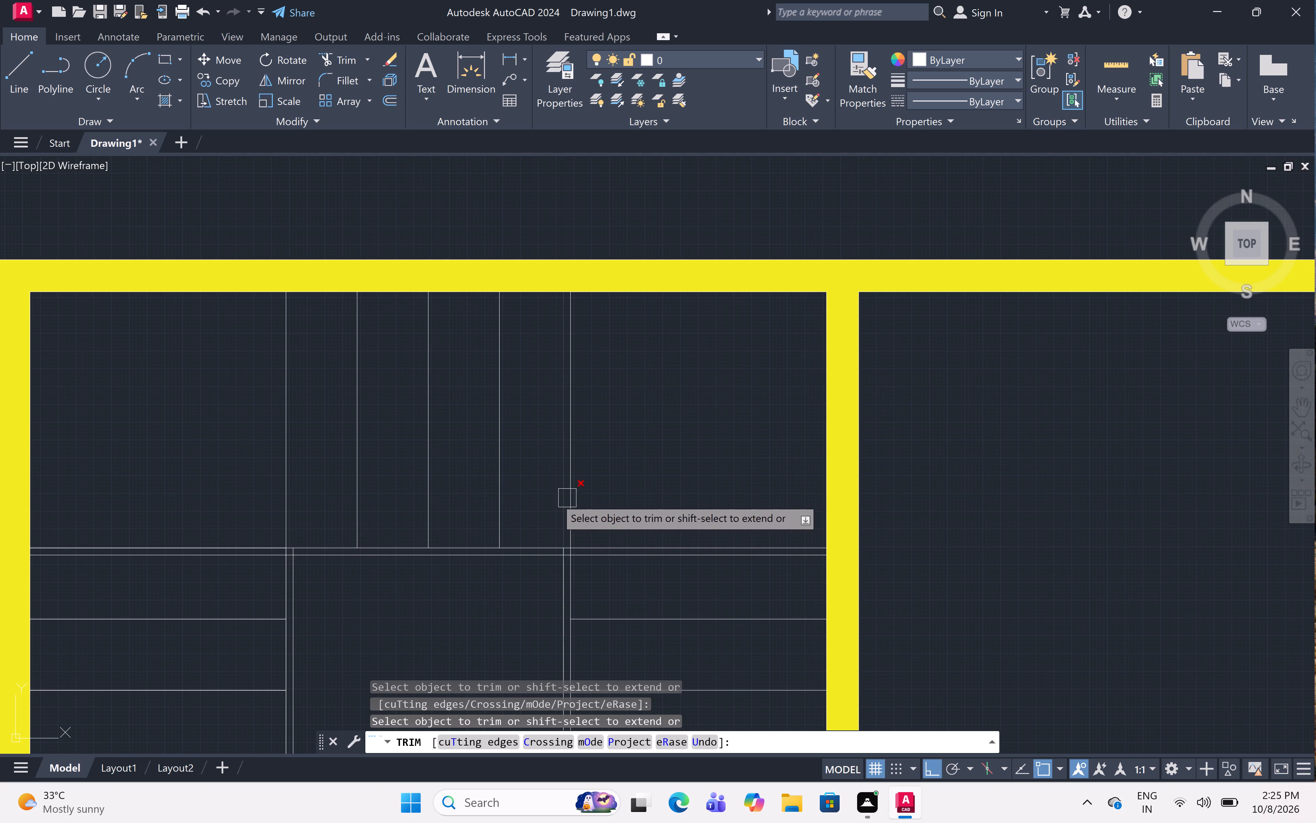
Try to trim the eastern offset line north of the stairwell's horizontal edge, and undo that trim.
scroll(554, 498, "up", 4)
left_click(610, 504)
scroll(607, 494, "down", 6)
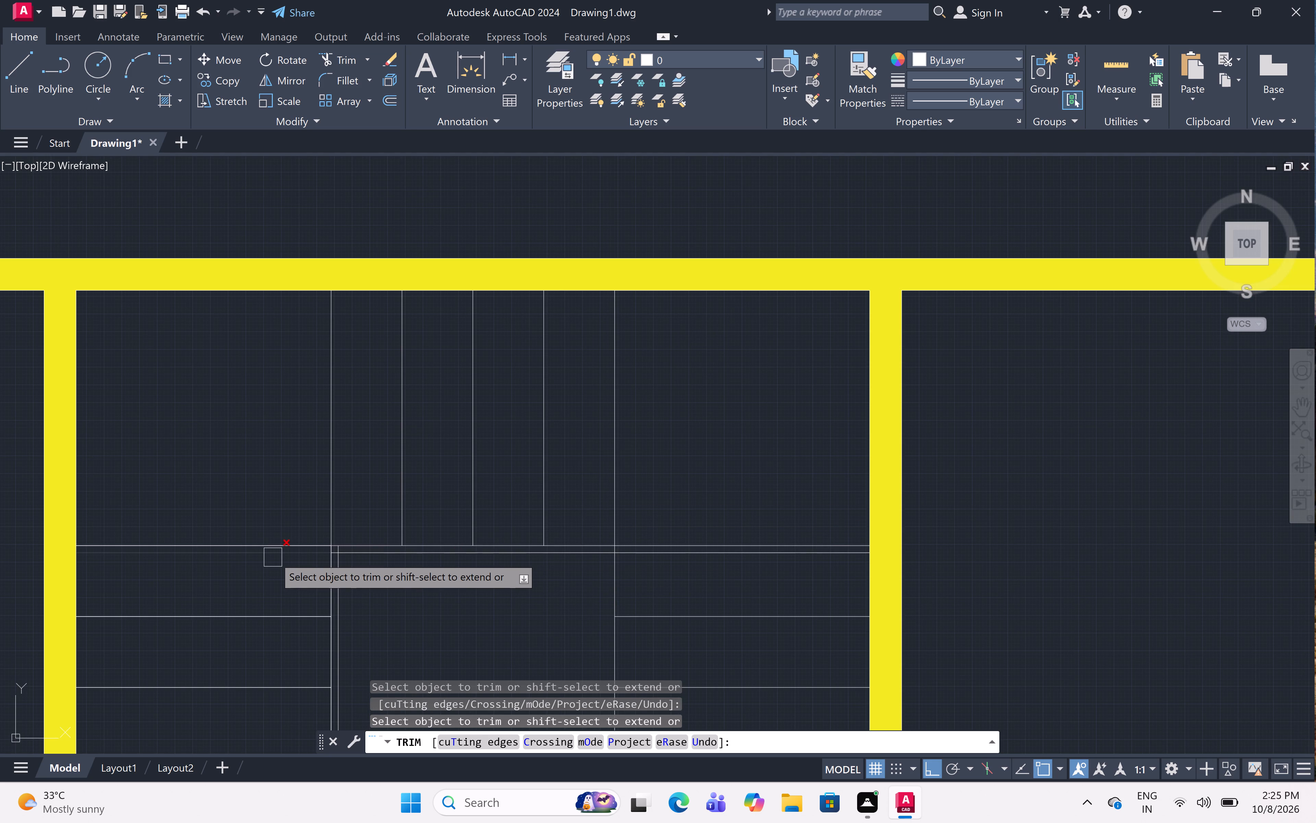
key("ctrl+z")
Trim the eastern offset line north of the stairwell edge and the horizontal offset line's extensions across the west and east flights.
scroll(543, 505, "down", 5)
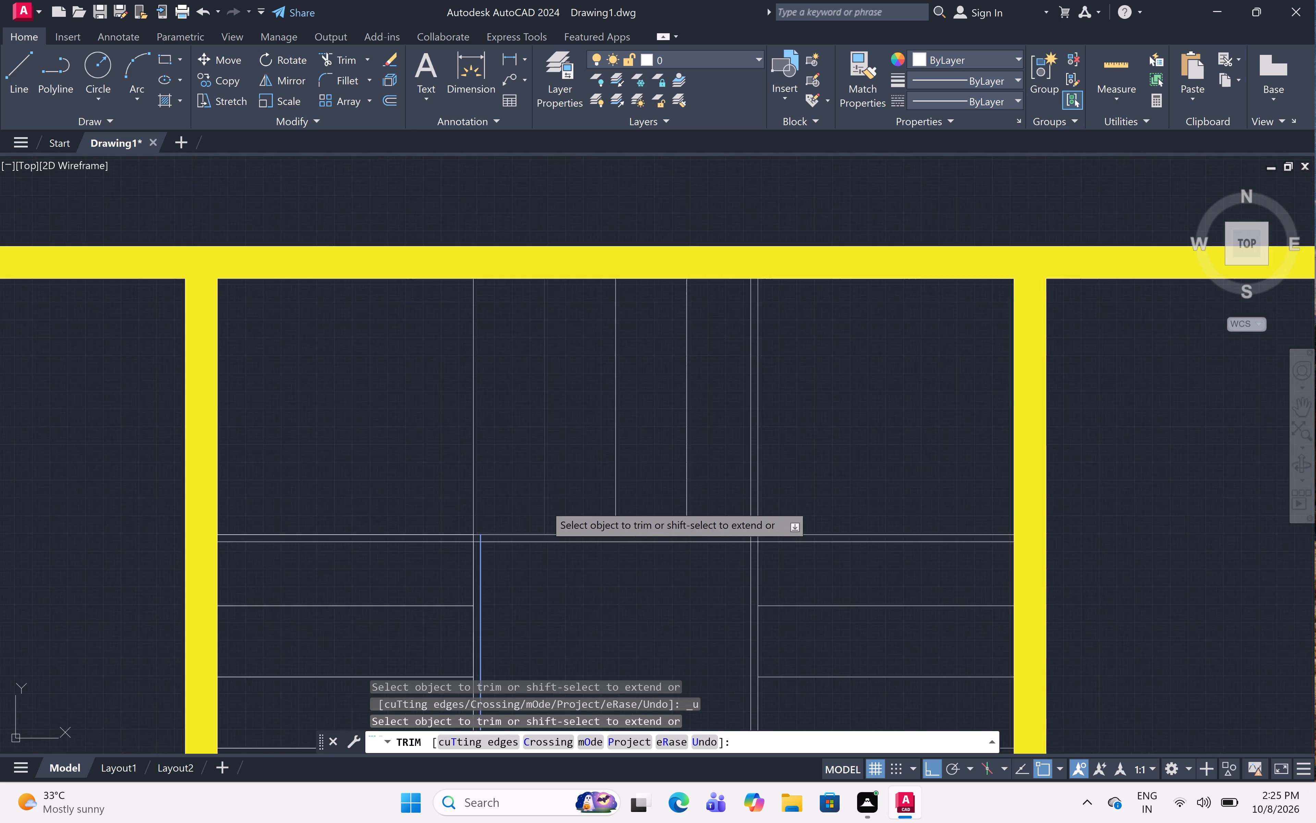
scroll(681, 455, "up", 3)
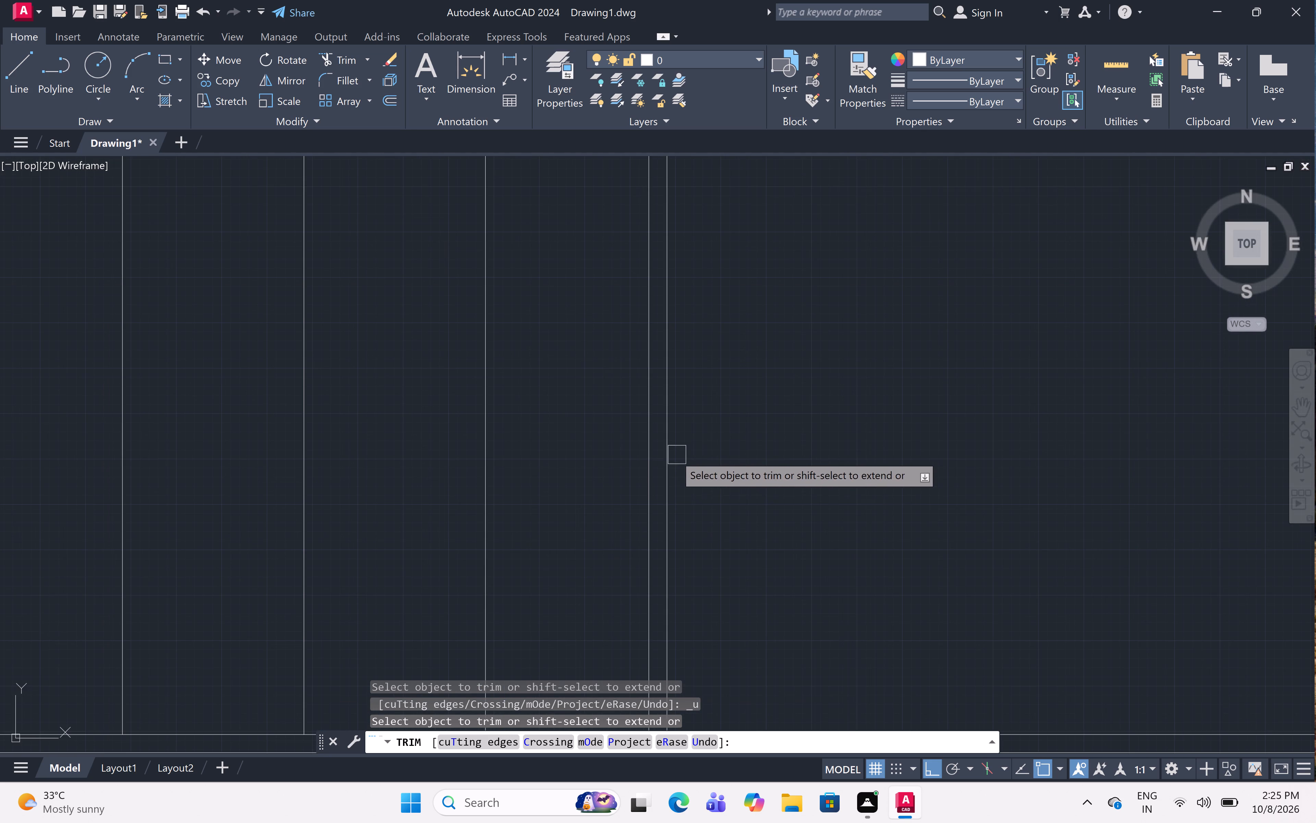
scroll(671, 468, "down", 2)
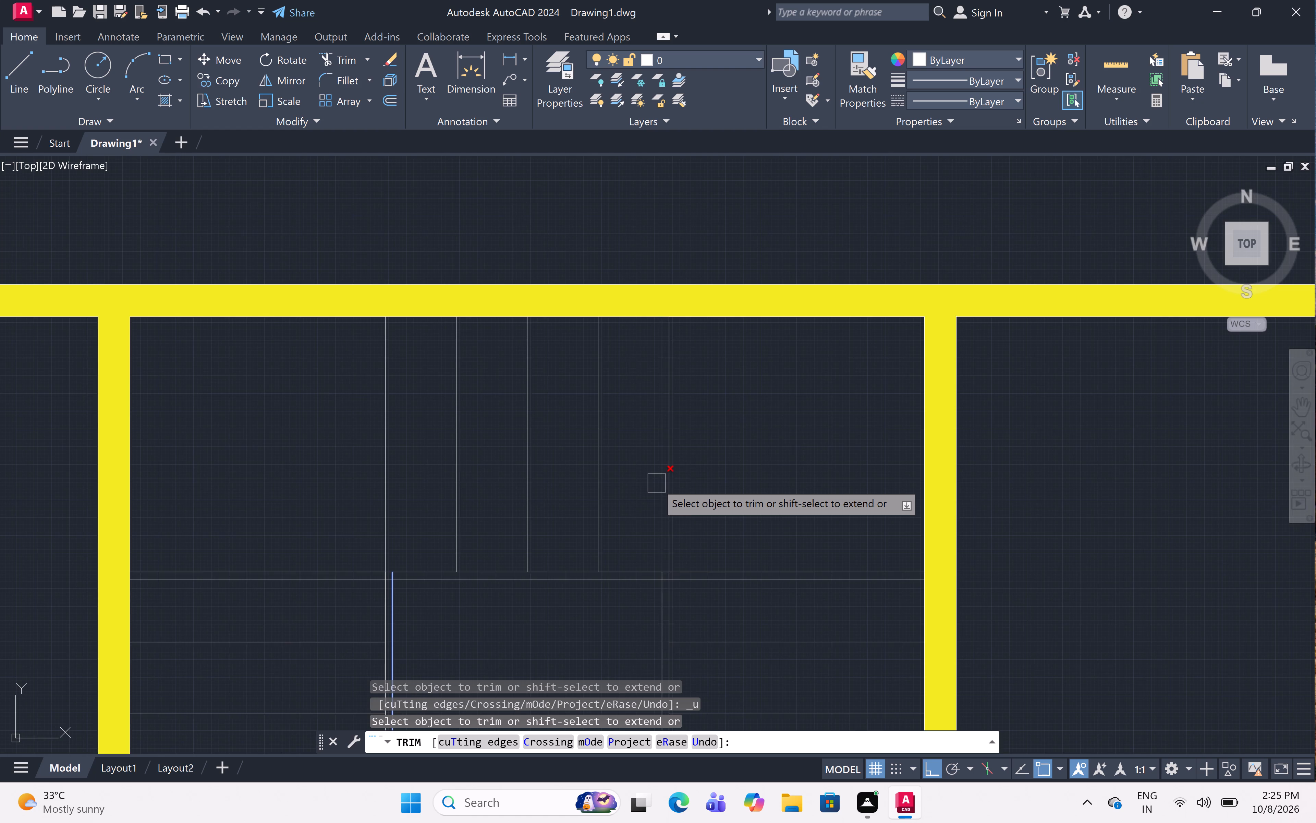
scroll(657, 483, "up", 1)
left_click(657, 486)
scroll(666, 472, "down", 4)
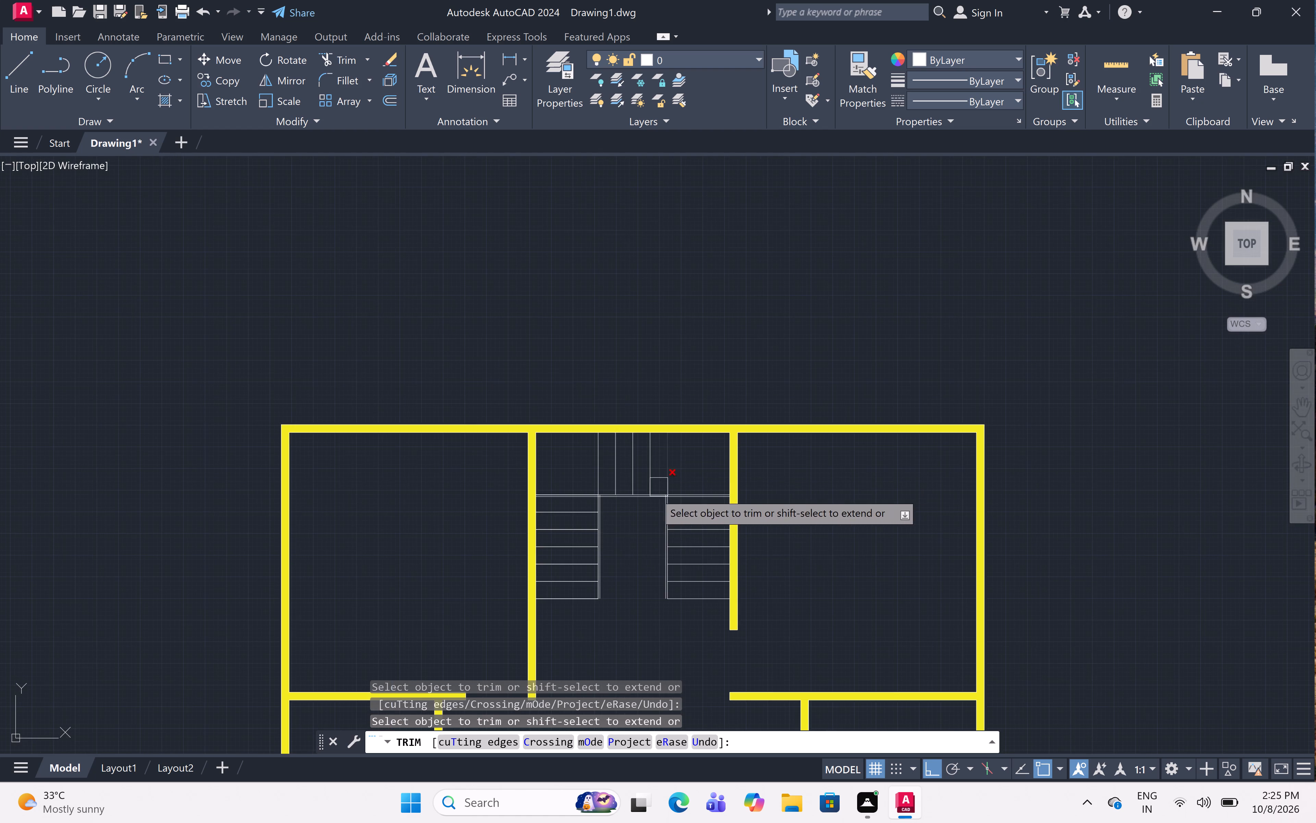
scroll(578, 503, "up", 4)
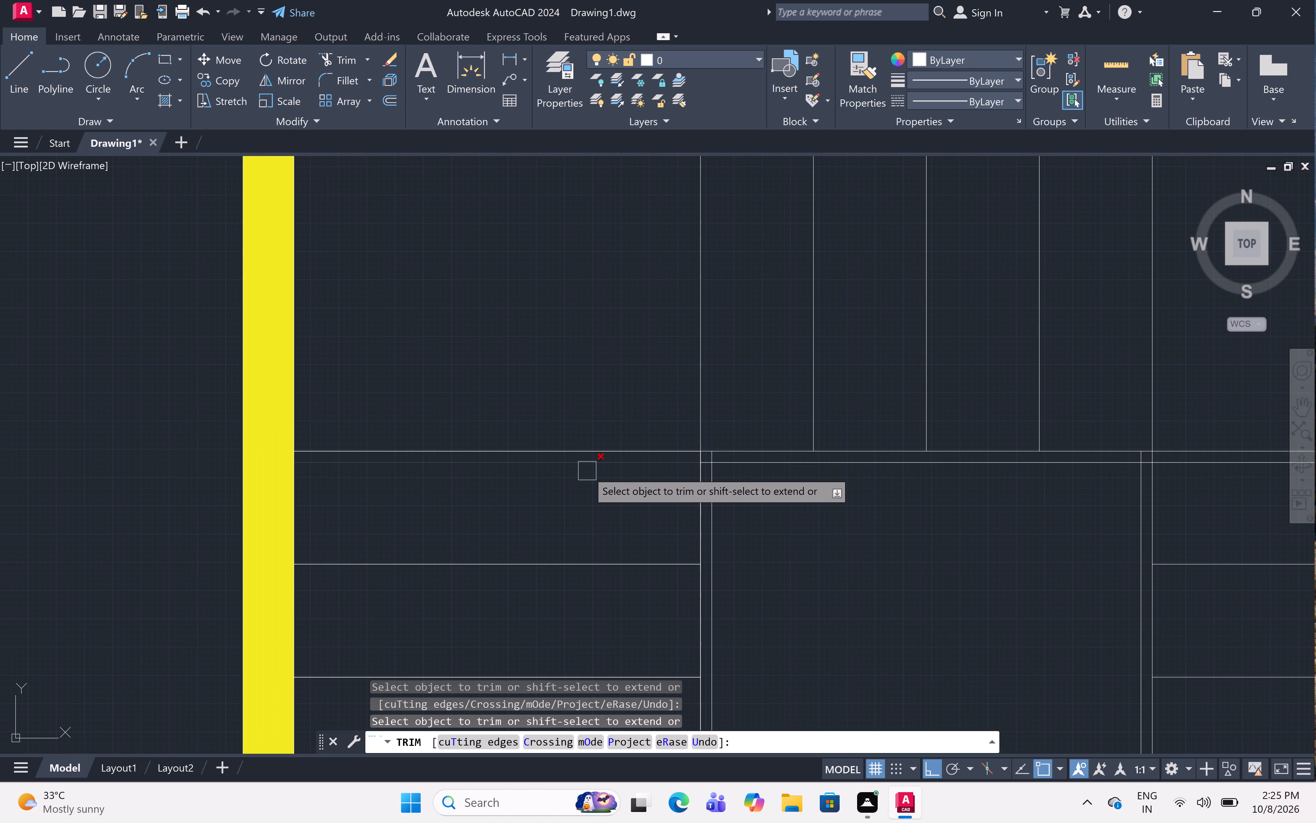
left_click(590, 465)
scroll(590, 471, "down", 2)
scroll(869, 470, "up", 2)
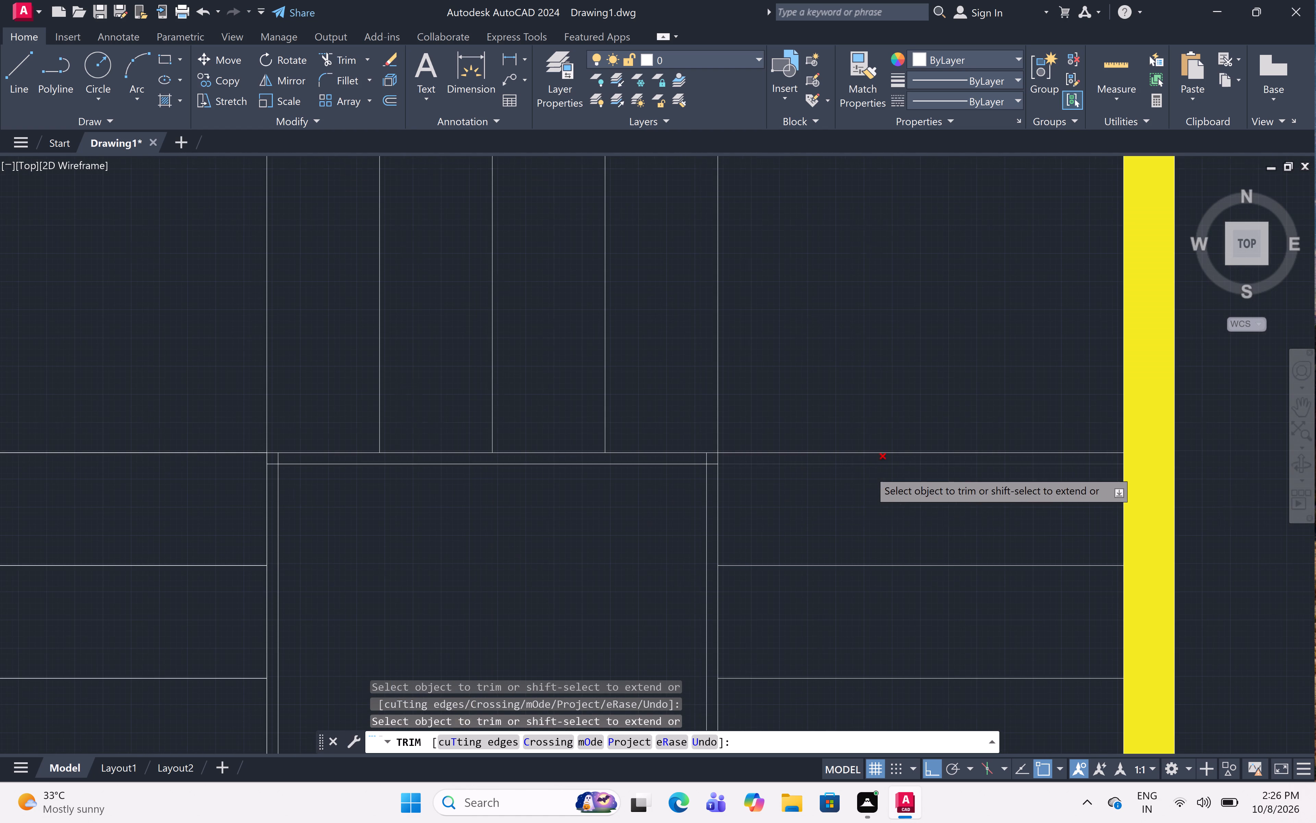
left_click(869, 470)
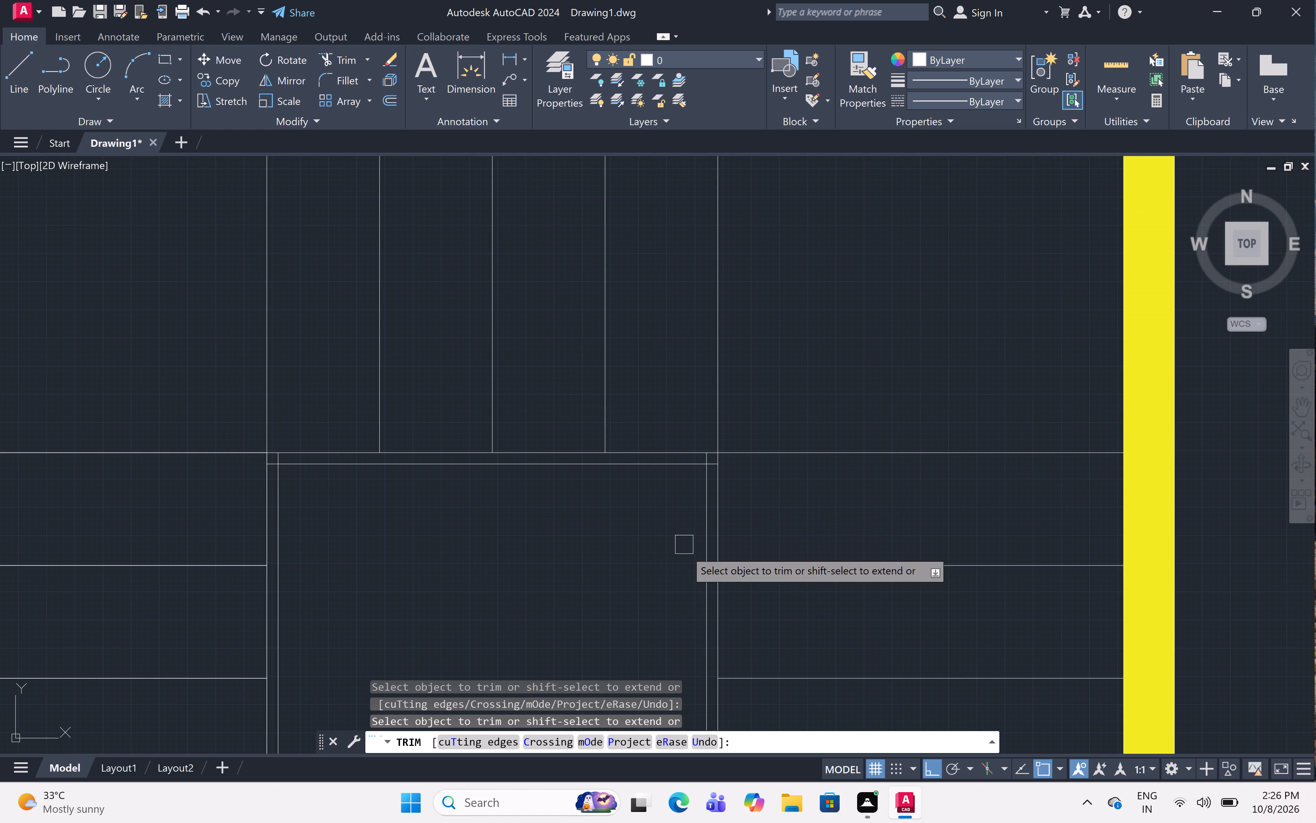
scroll(686, 551, "down", 4)
middle_click_drag(769, 489, 806, 309)
scroll(683, 518, "up", 1)
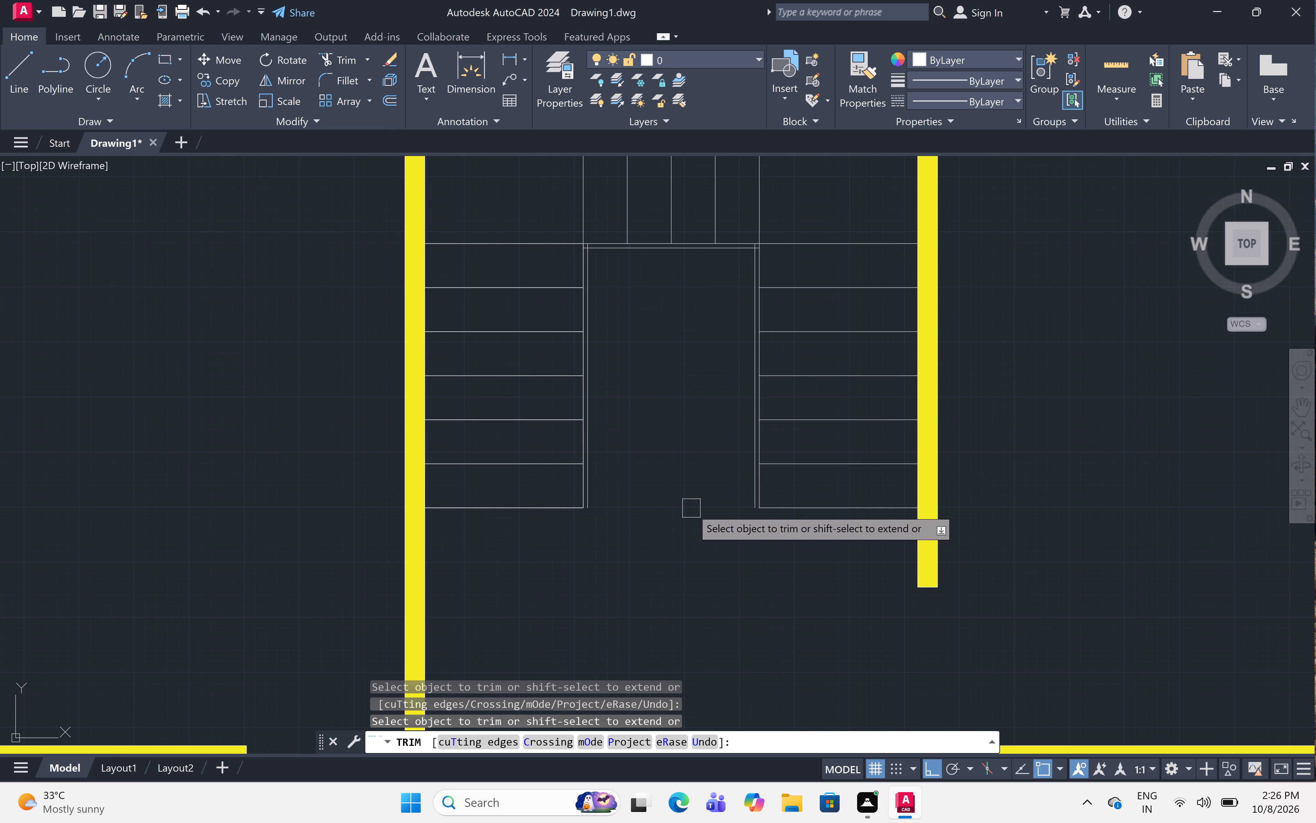
key("Escape")
Draw short horizontal lines closing the south ends of the 1" gaps beside the east and west flights.
type("l")
key("space")
scroll(783, 502, "up", 3)
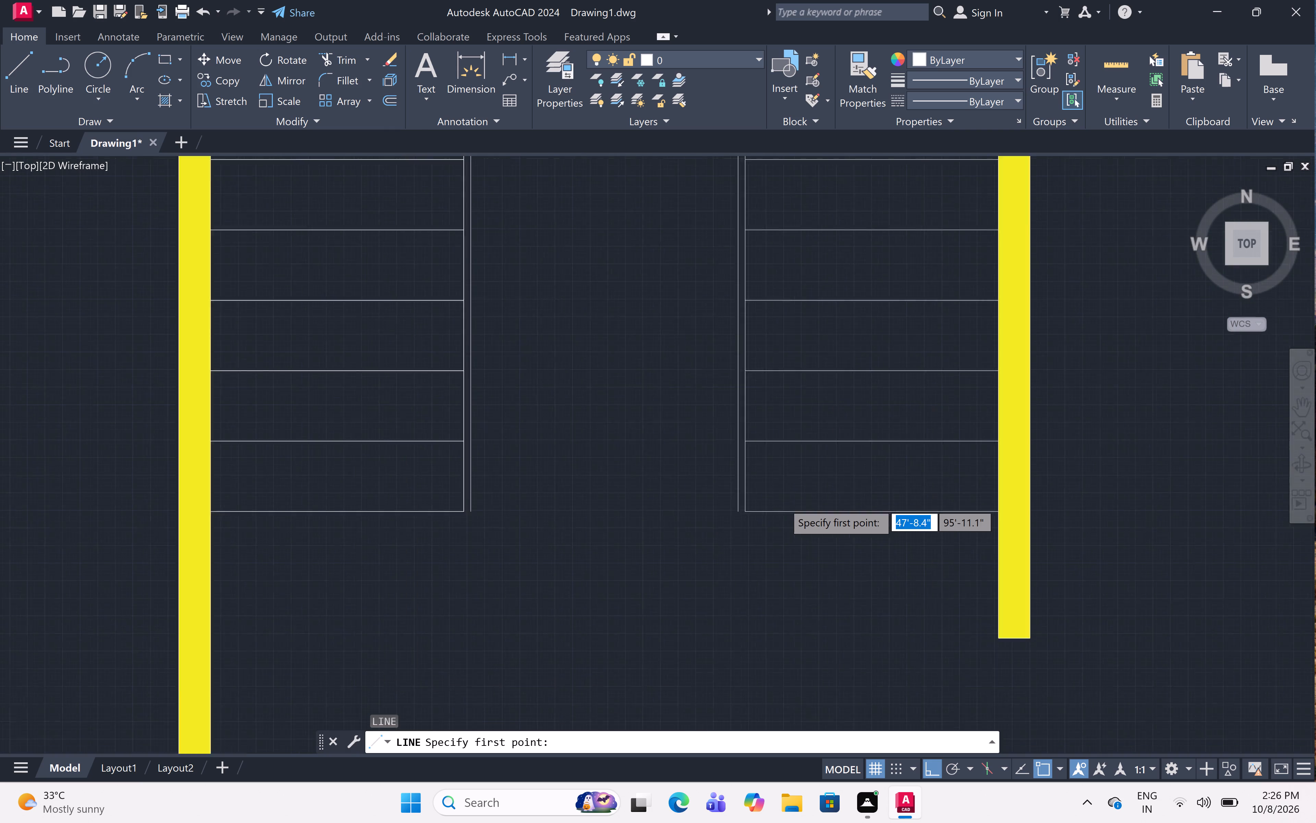
left_click(663, 530)
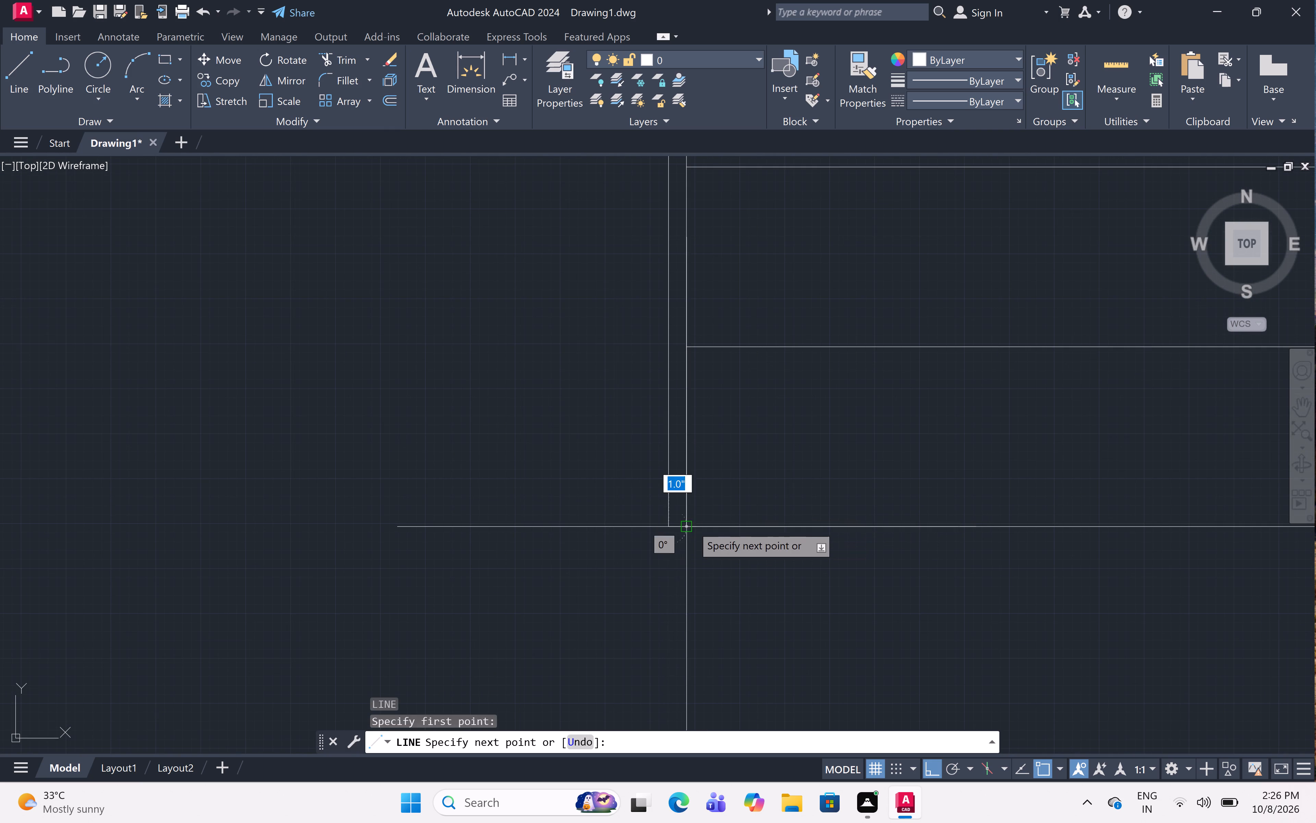
left_click(694, 525)
key("space")
key("space")
scroll(641, 513, "down", 3)
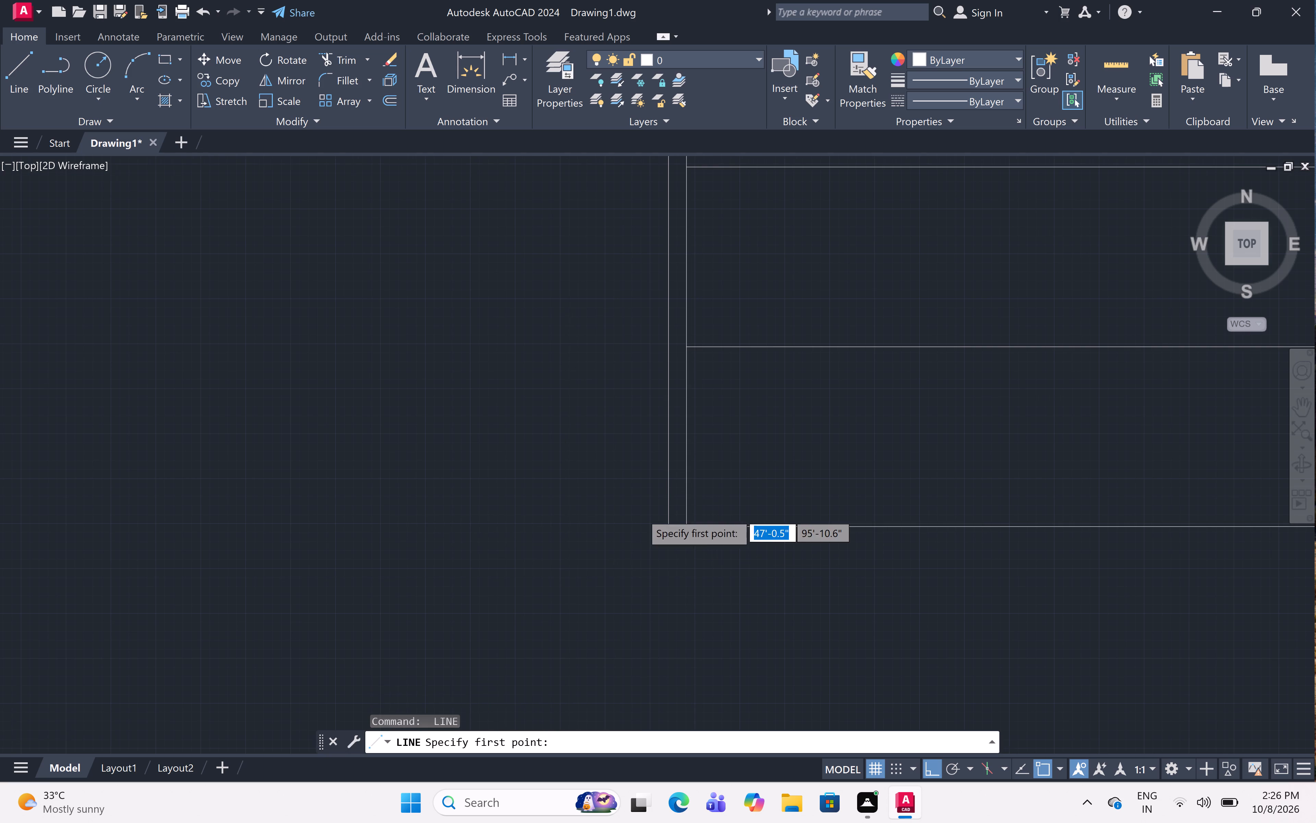
scroll(492, 530, "up", 5)
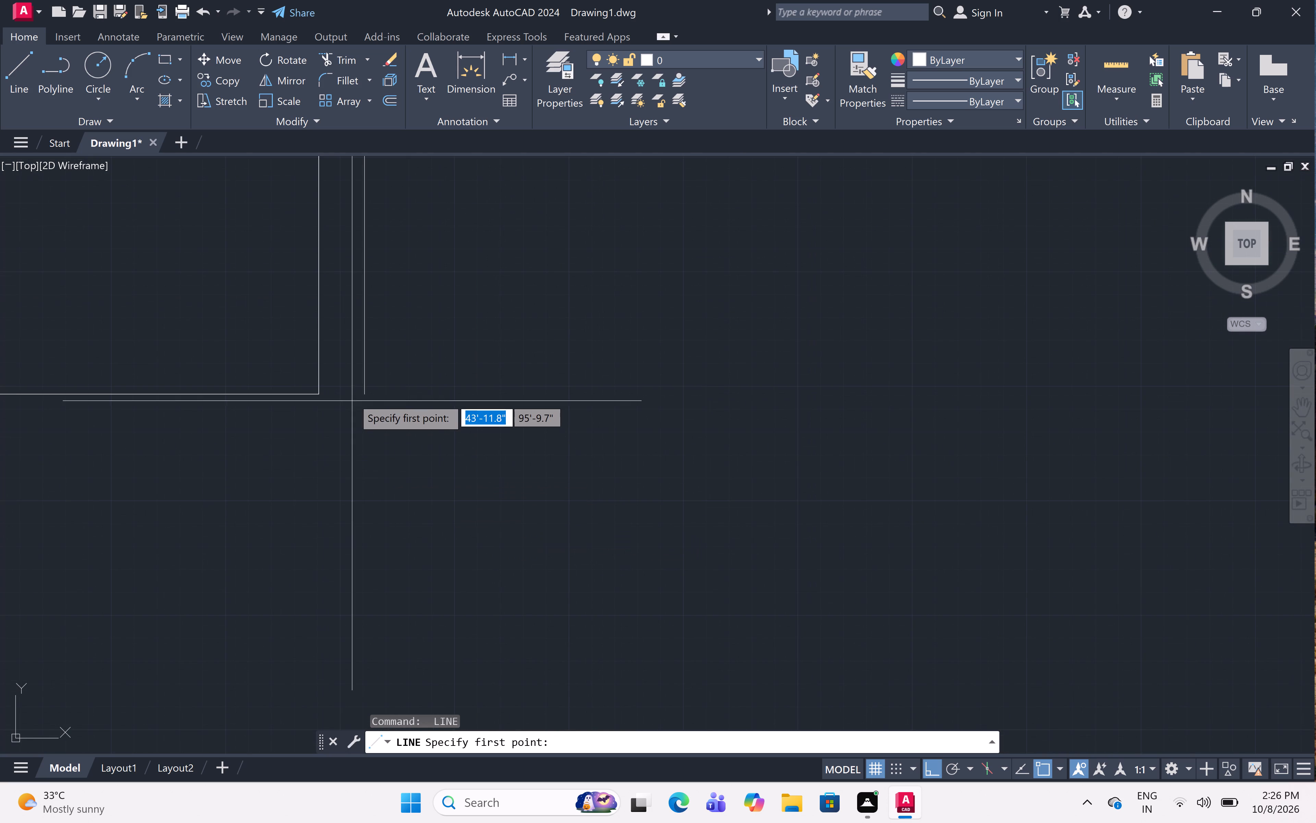
left_click(362, 390)
left_click(317, 398)
key("space")
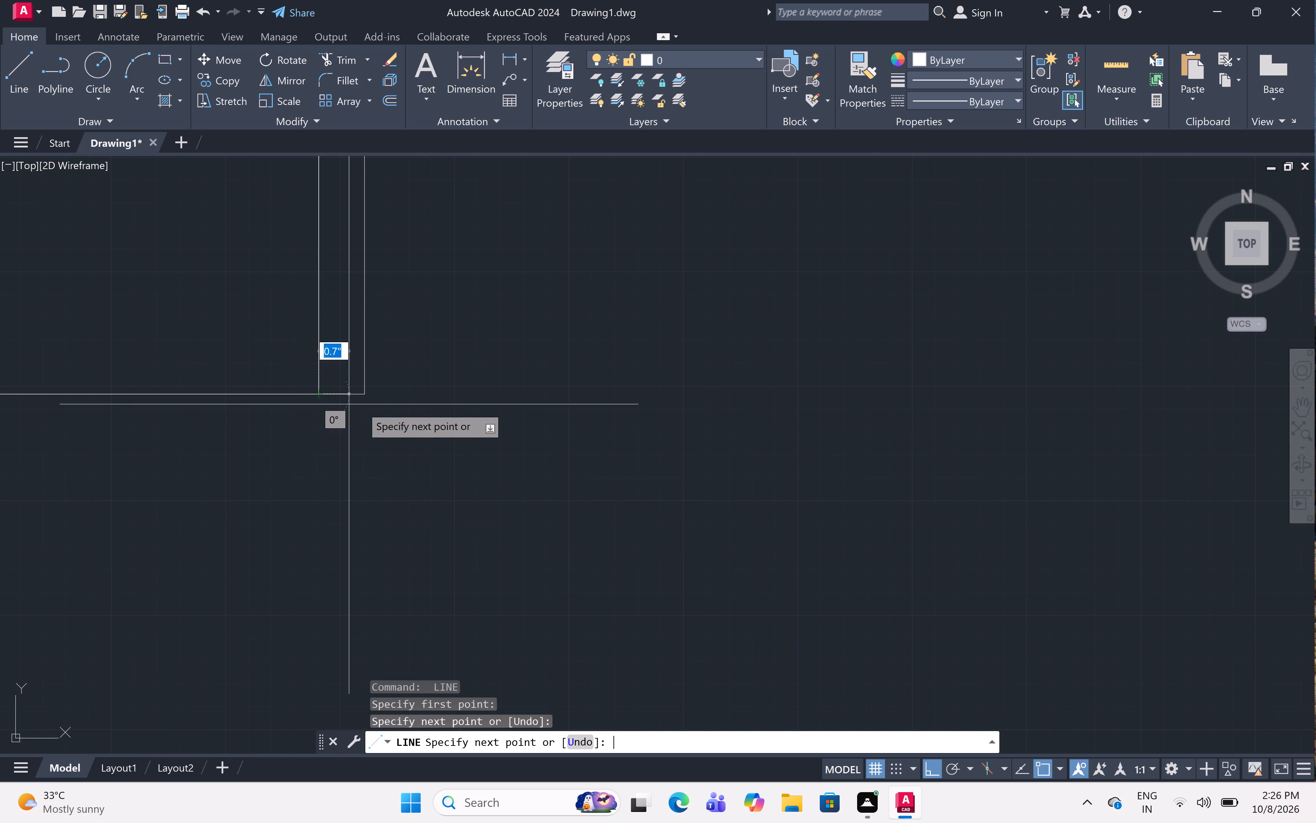
Draw a U-shaped walking line from south of the west flight, north, east across the upper treads, and south past the east flight.
scroll(468, 413, "down", 4)
middle_click_drag(552, 383, 572, 562)
scroll(579, 508, "down", 1)
middle_click_drag(579, 508, 582, 576)
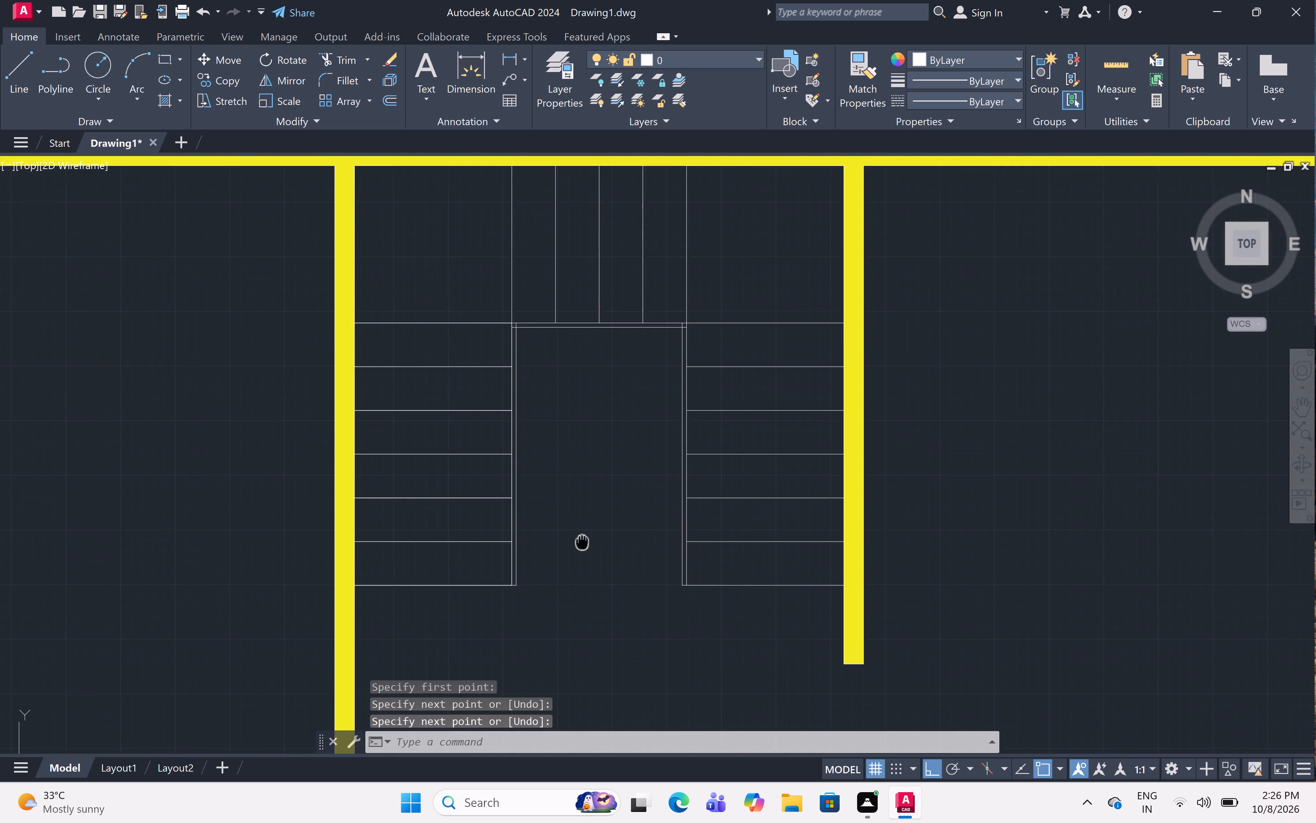
middle_click_drag(595, 510, 606, 454)
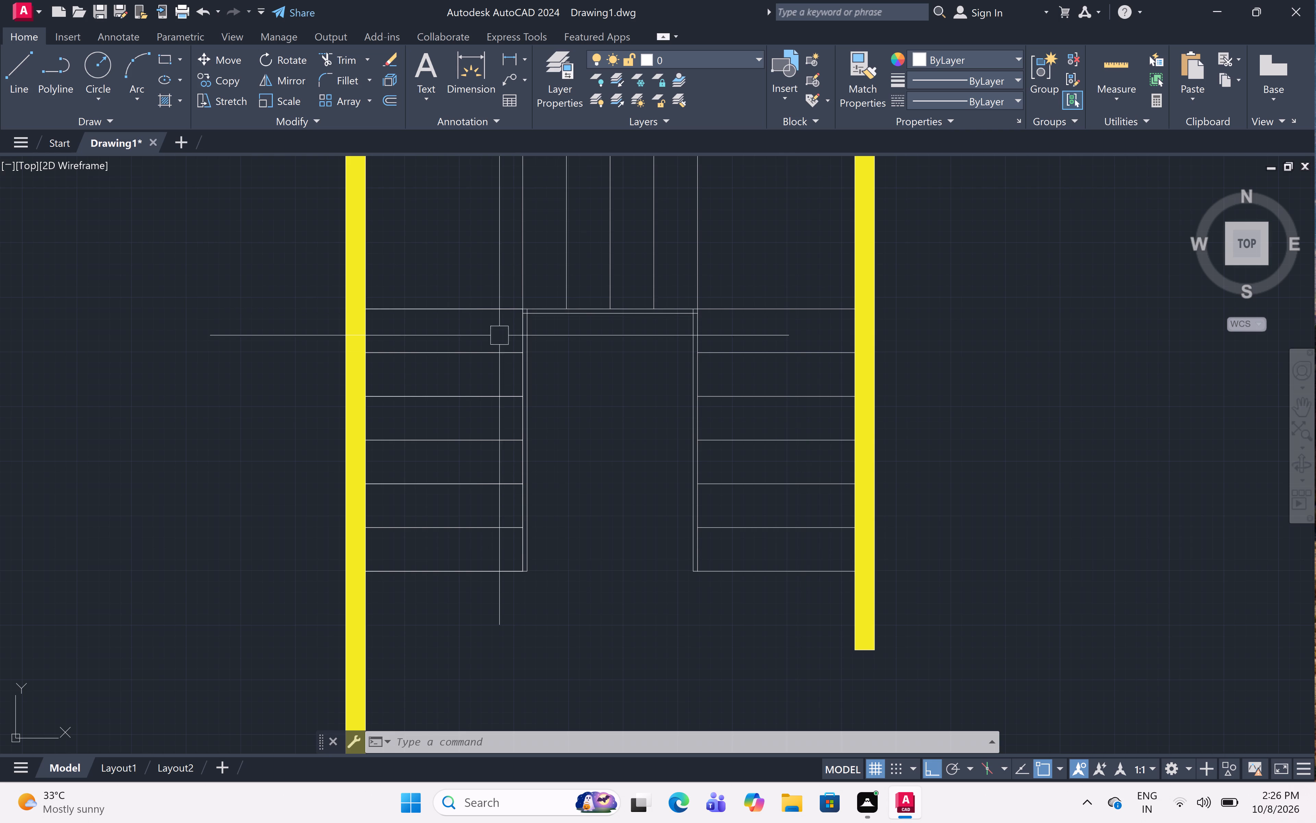
middle_click_drag(549, 359, 548, 425)
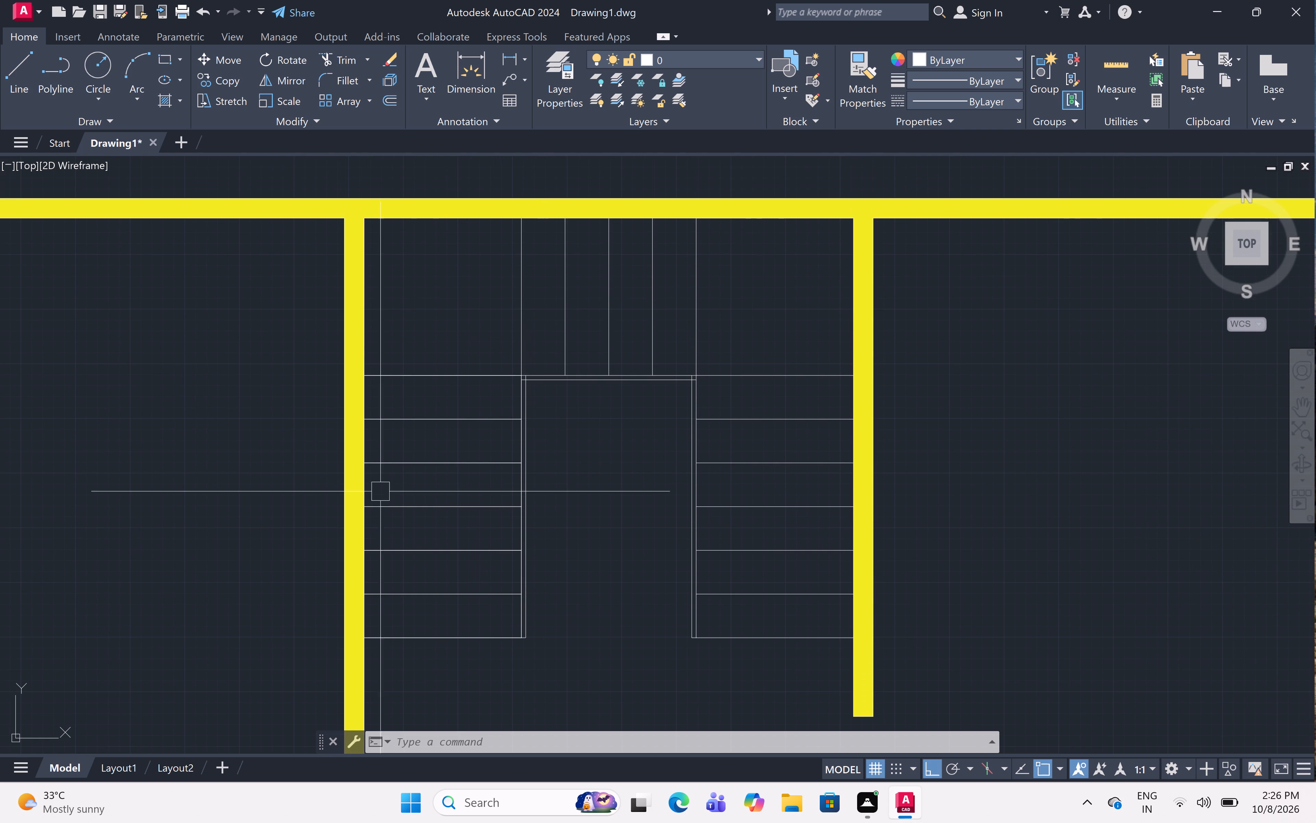
key("l")
key("space")
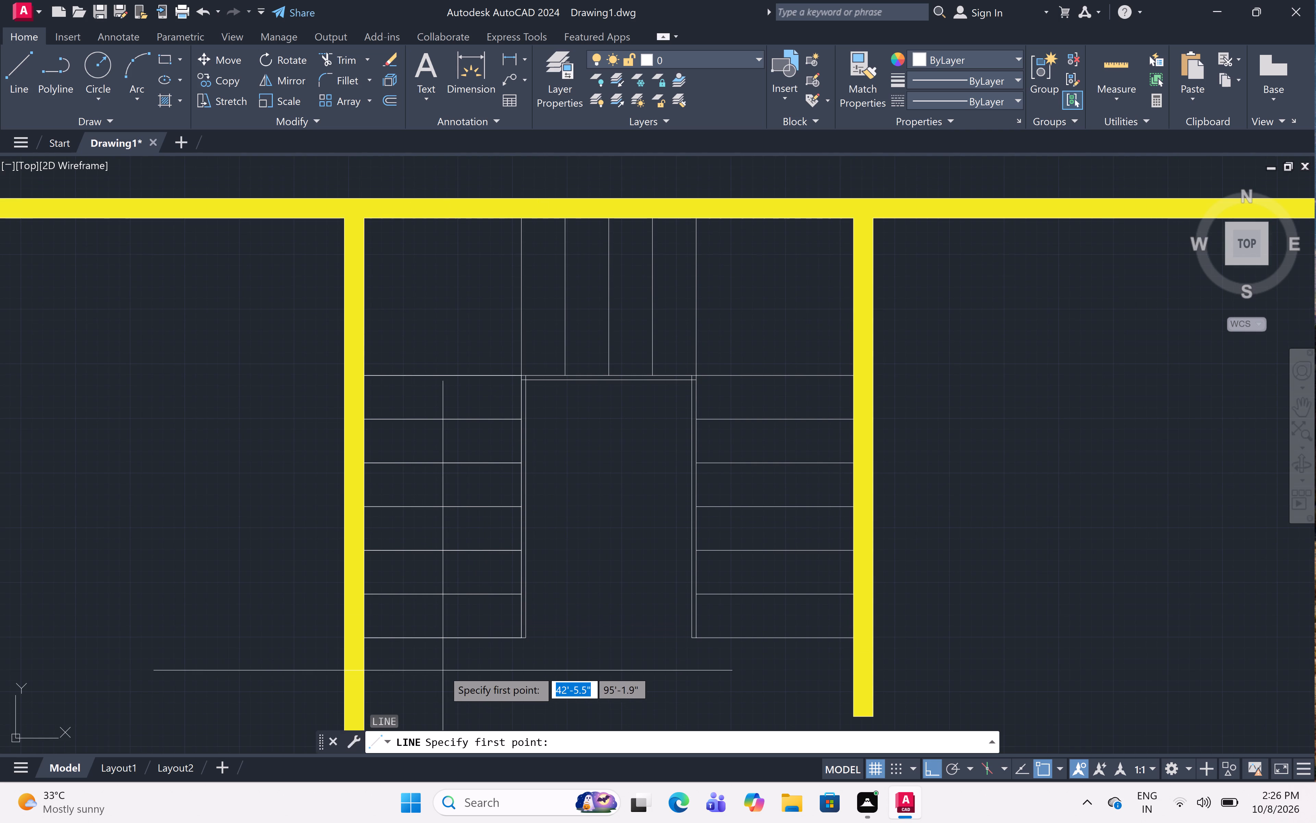
left_click(441, 659)
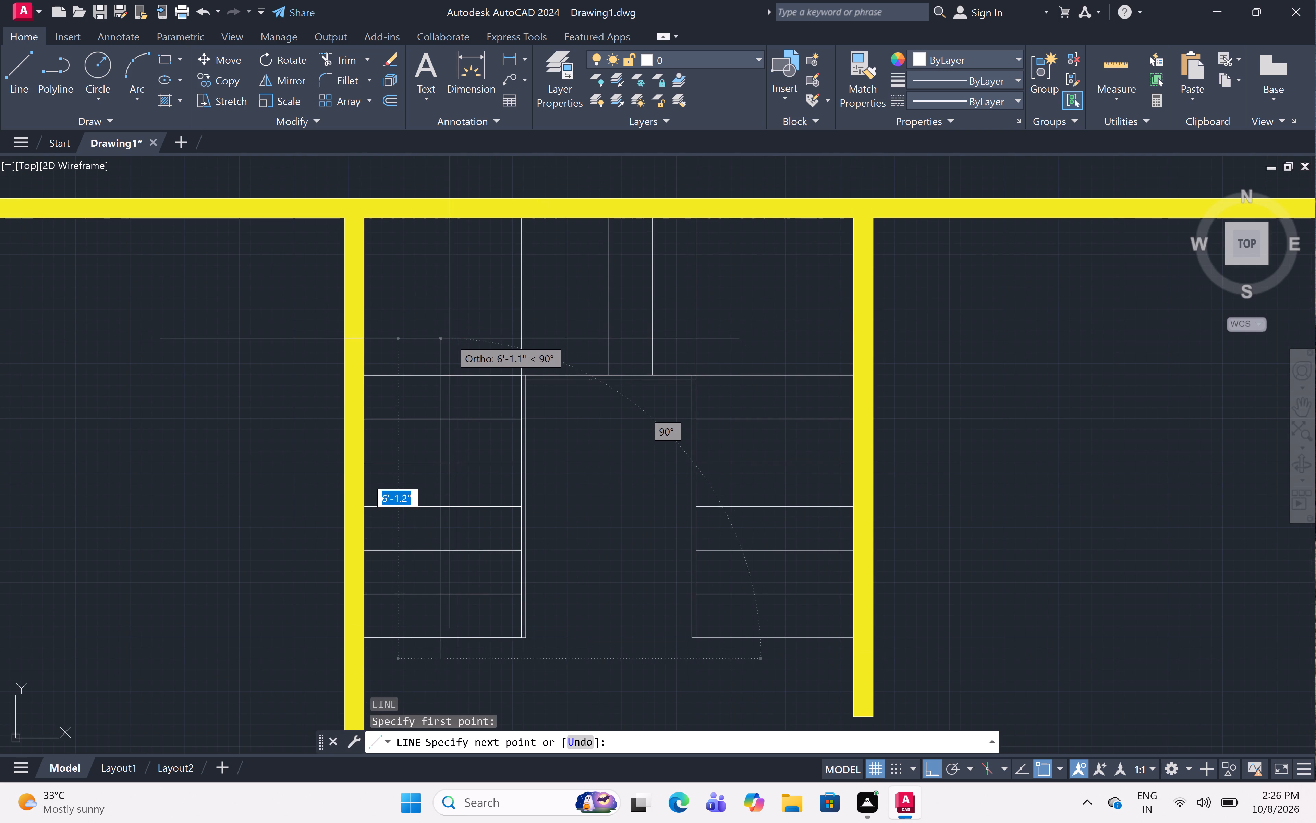
left_click(449, 329)
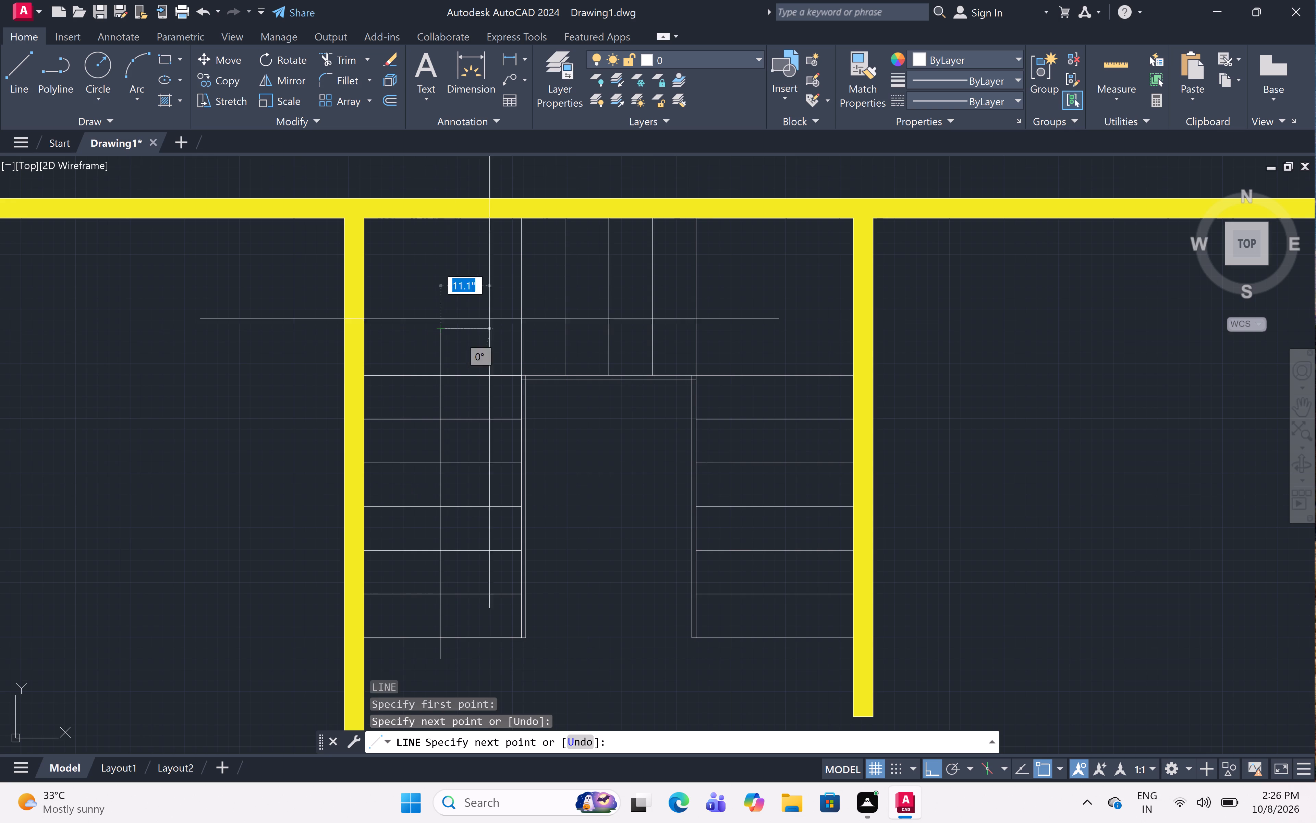
left_click(761, 337)
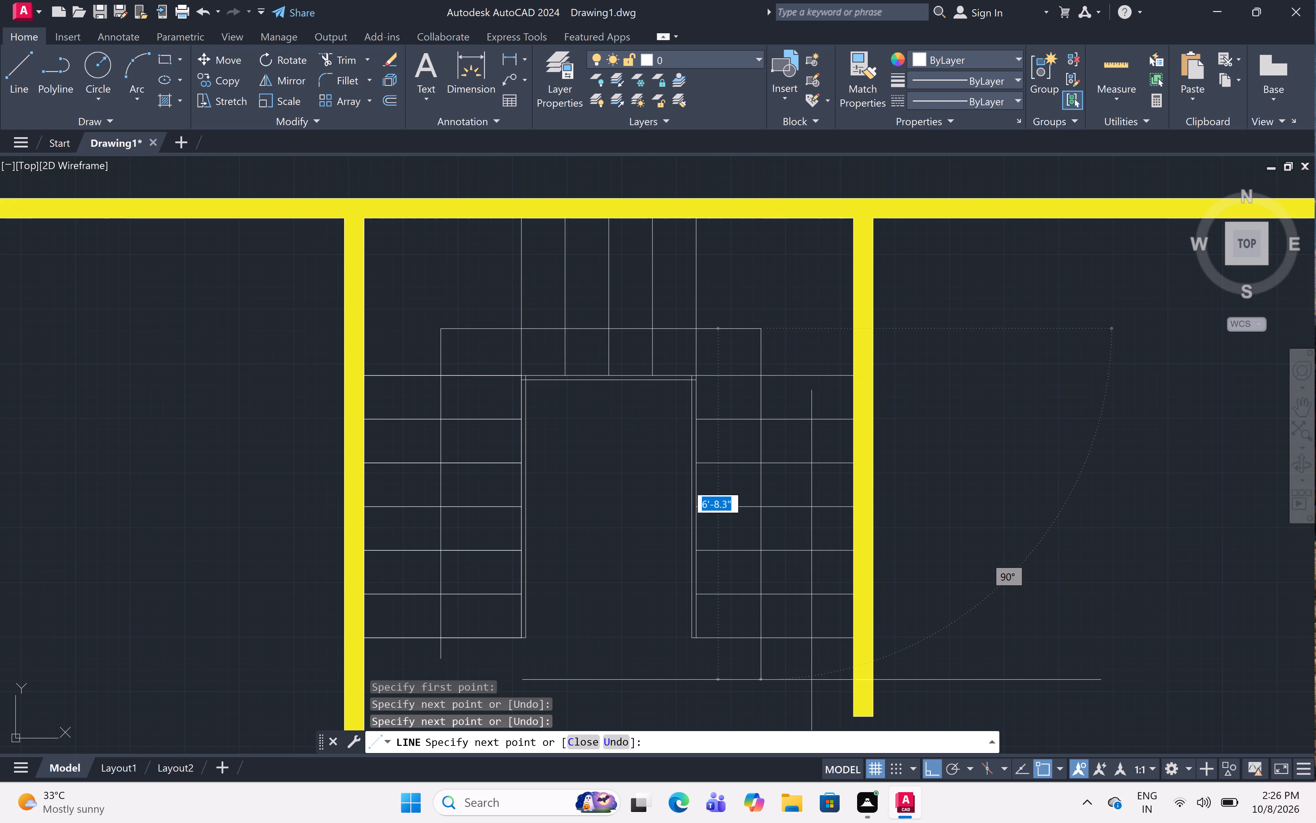
left_click(783, 693)
middle_click_drag(780, 664, 774, 615)
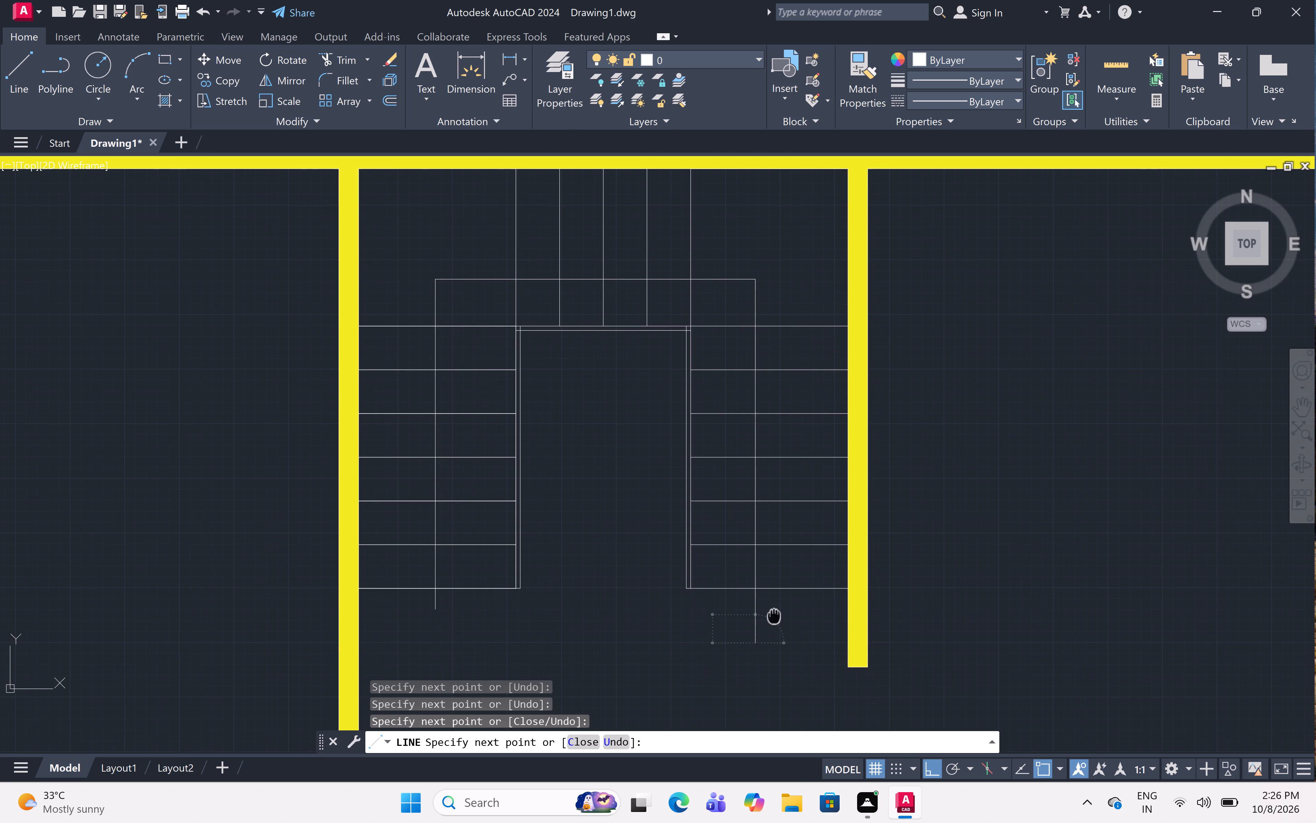
key("Escape")
Draw a slanted line from where the walking line crosses the east flight's southern edge, up northeast onto the last tread.
scroll(754, 583, "up", 4)
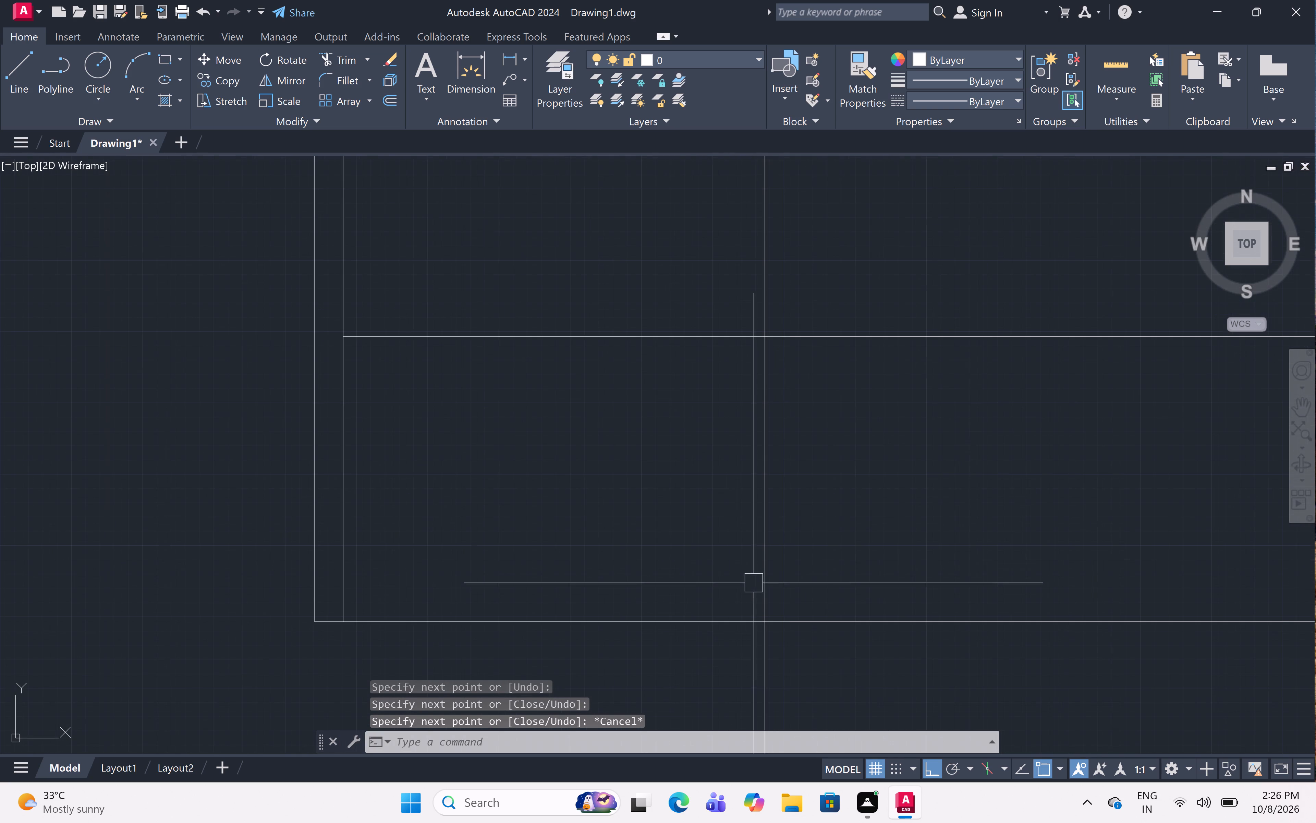
type("l")
key("space")
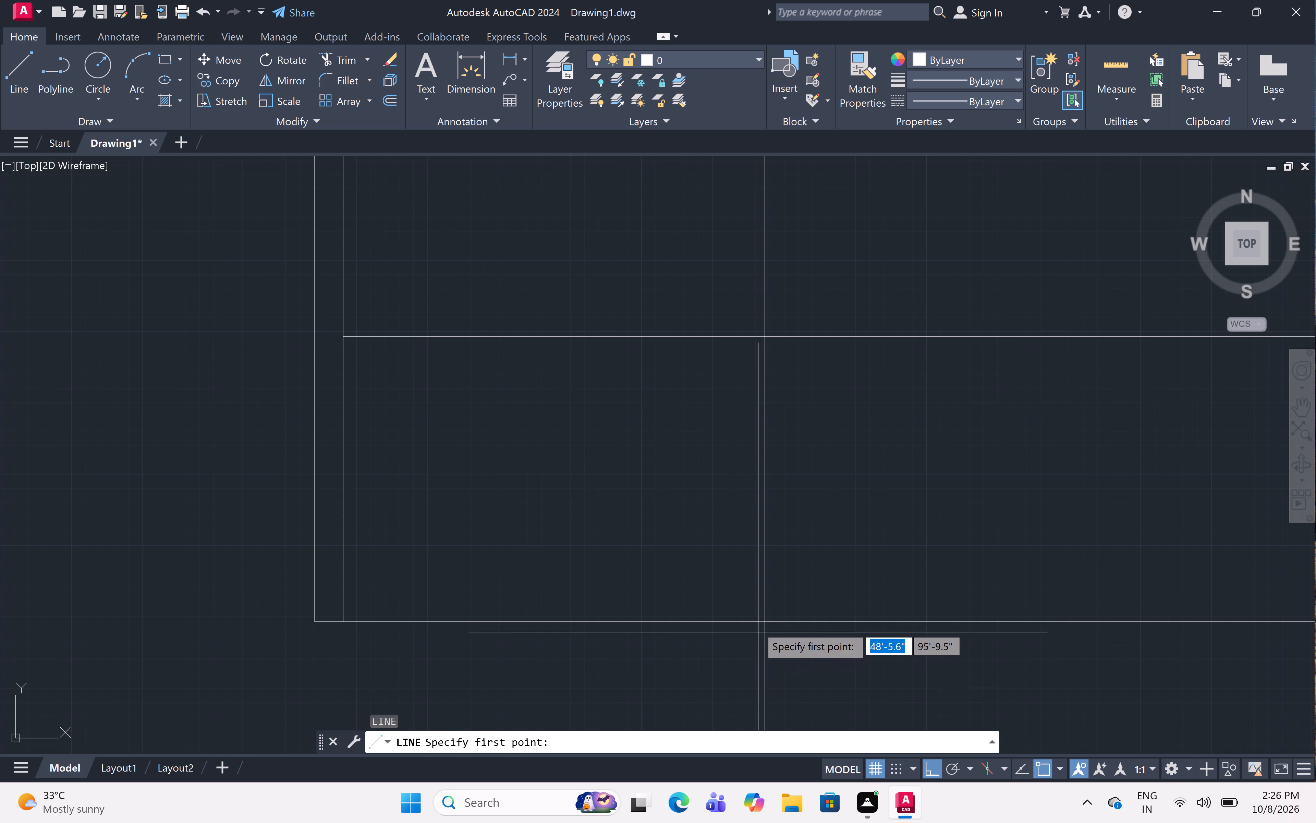
left_click(764, 619)
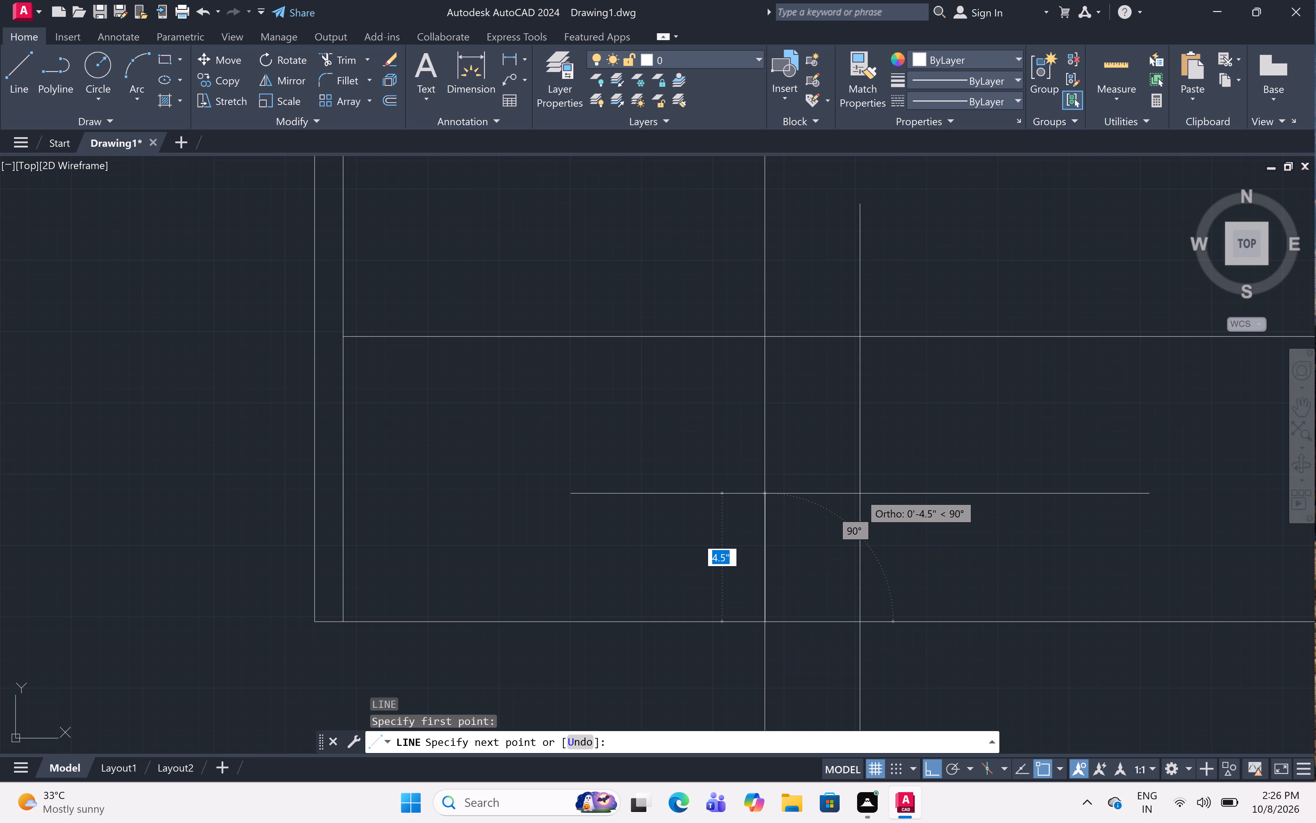
key("F8")
left_click(891, 403)
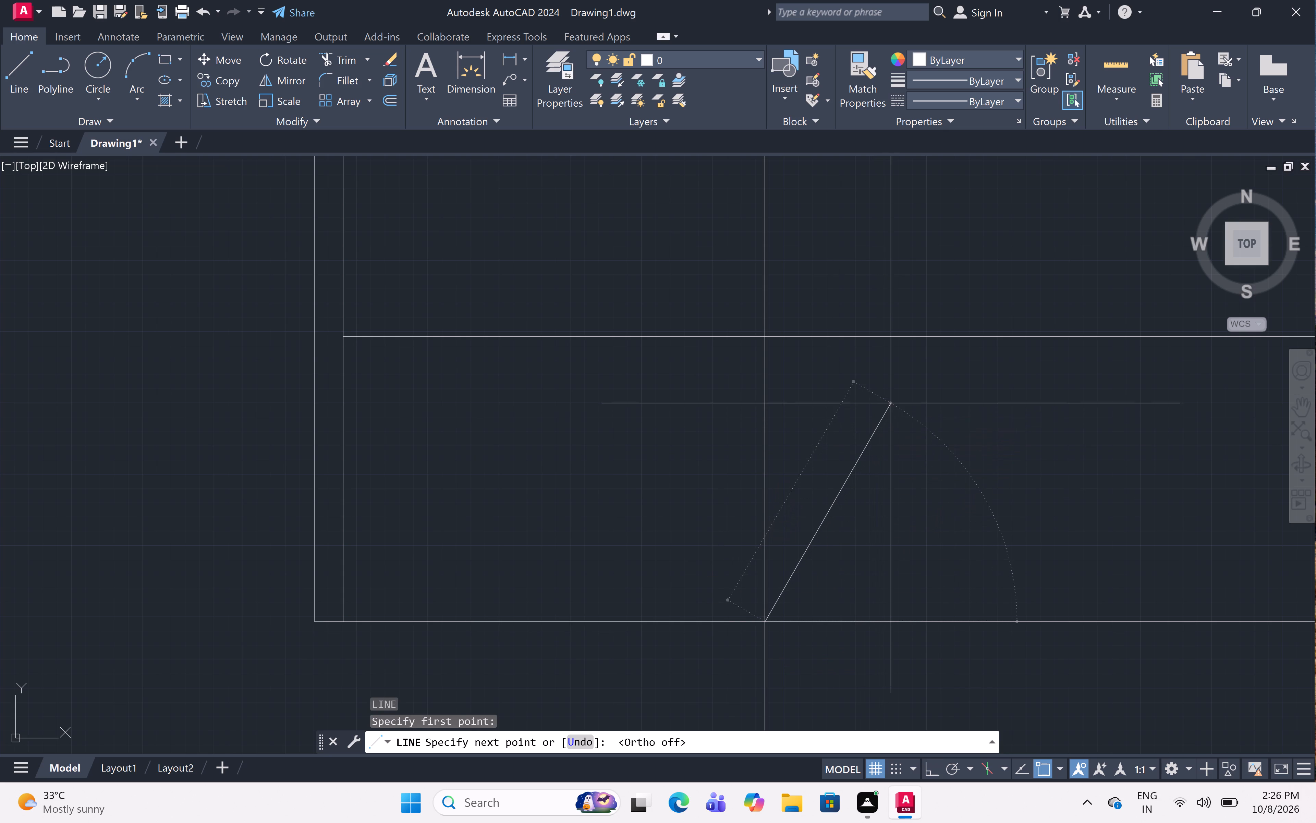
key("Escape")
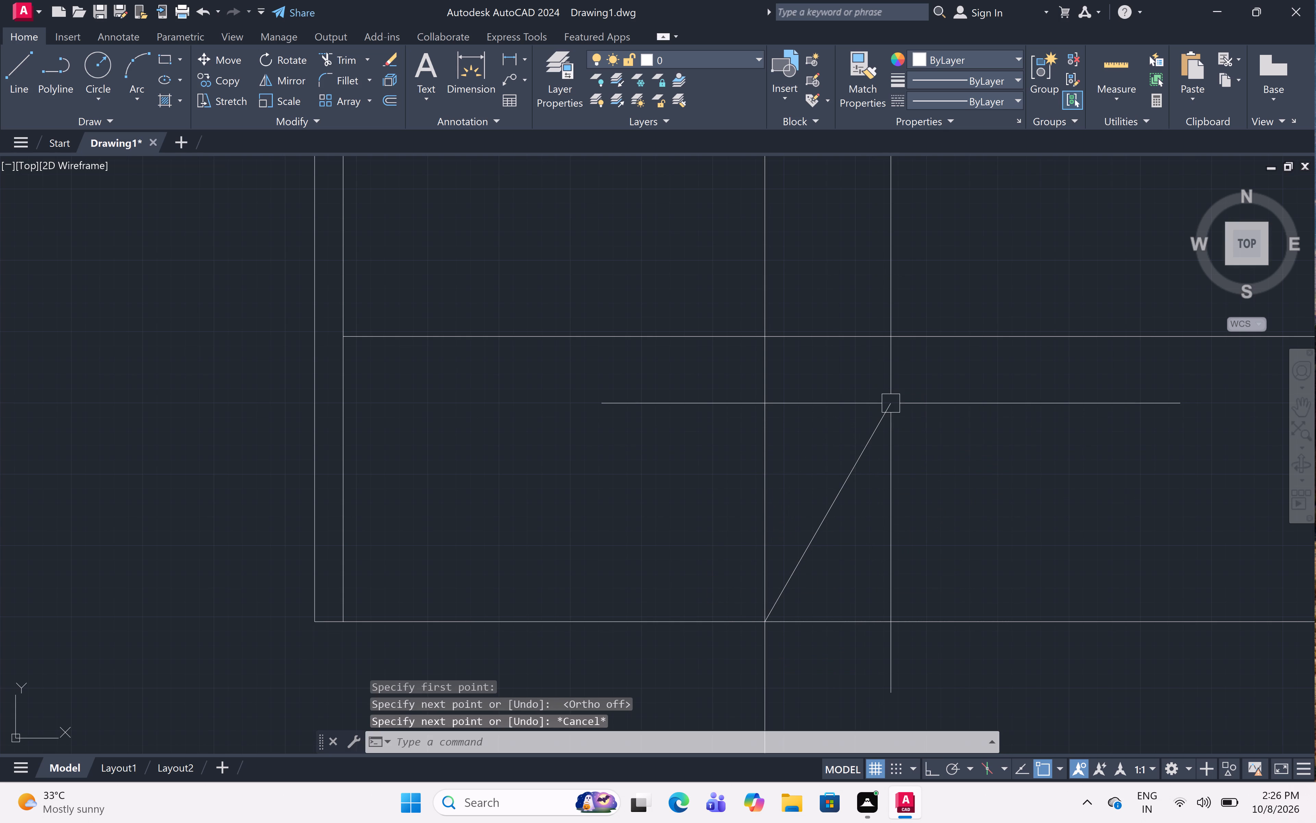
Mirror the slanted arrowhead line across the vertical walking line, keeping the source line.
key("F8")
left_click(926, 411)
left_click(836, 506)
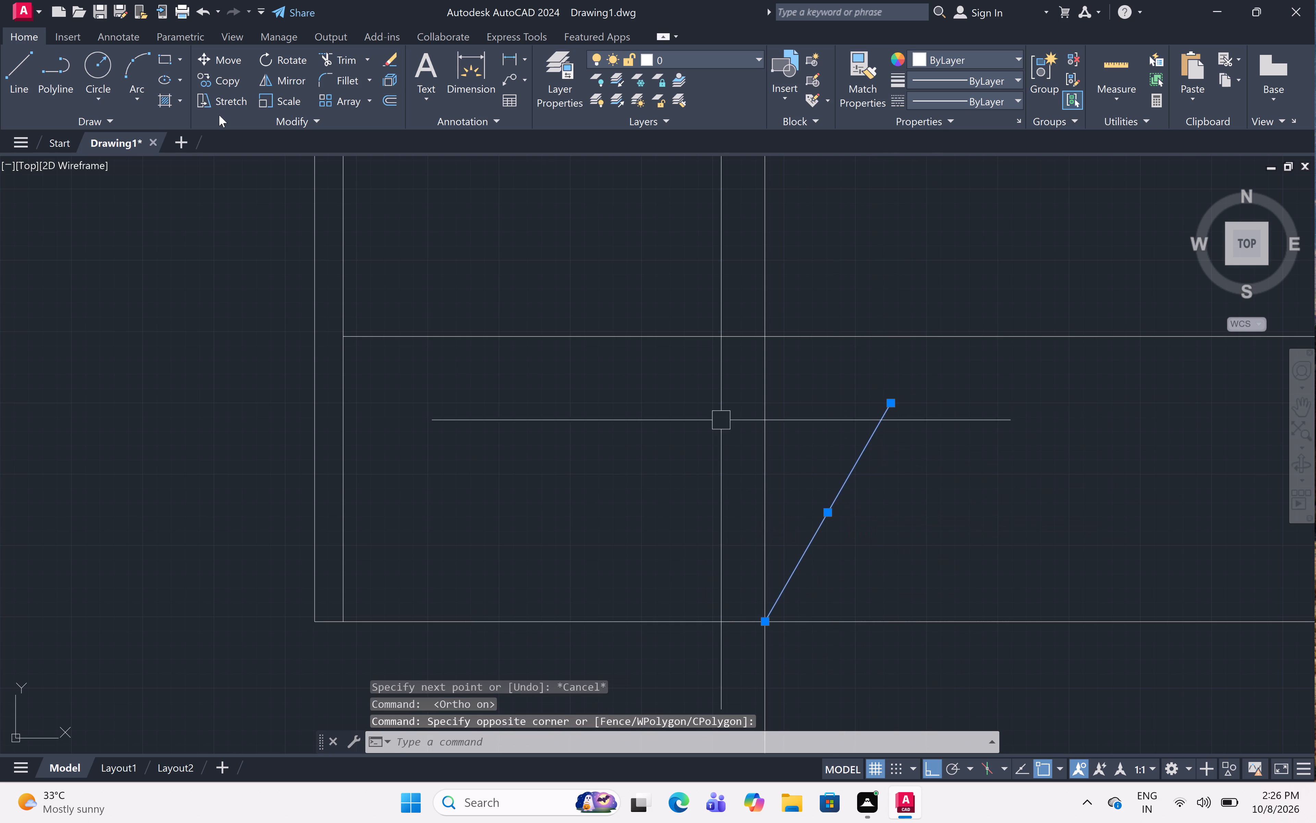
left_click(289, 75)
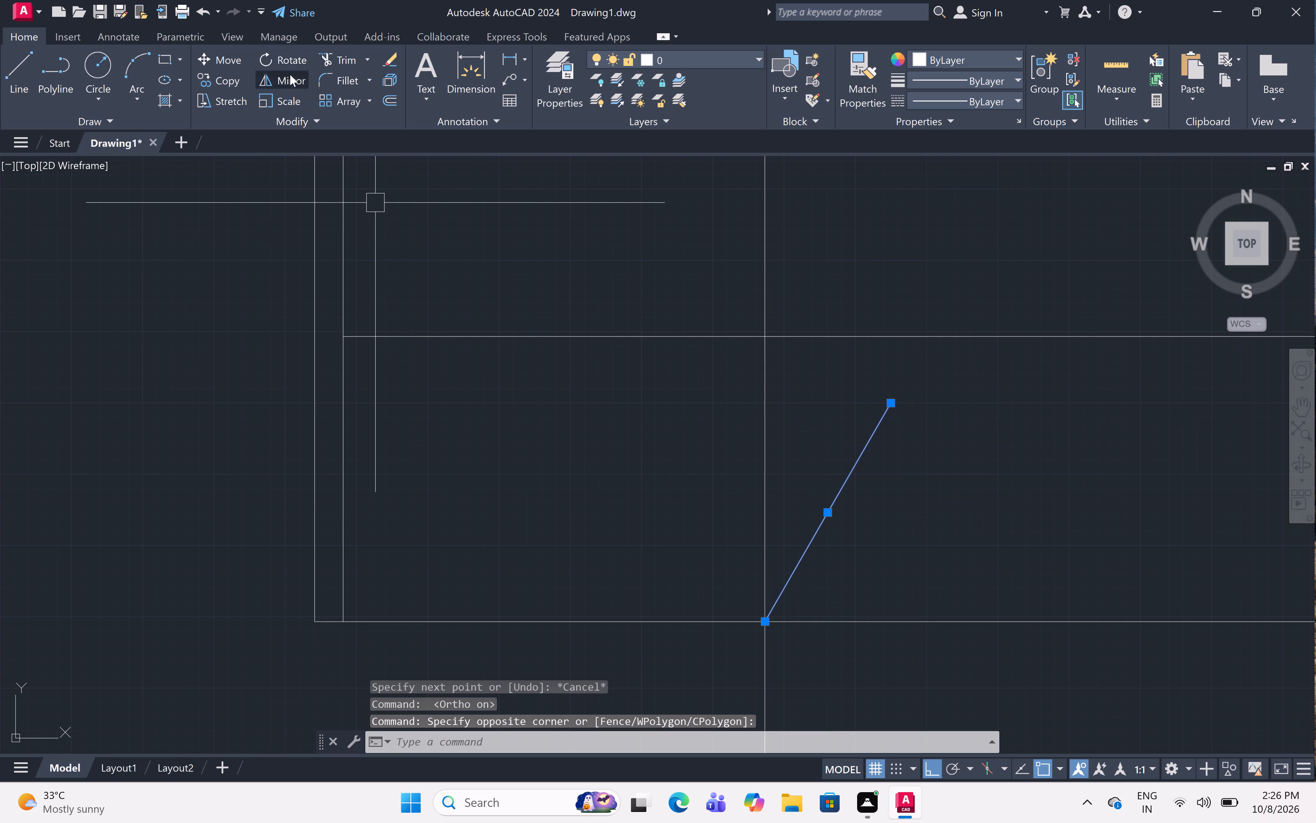
left_click(768, 623)
left_click(770, 687)
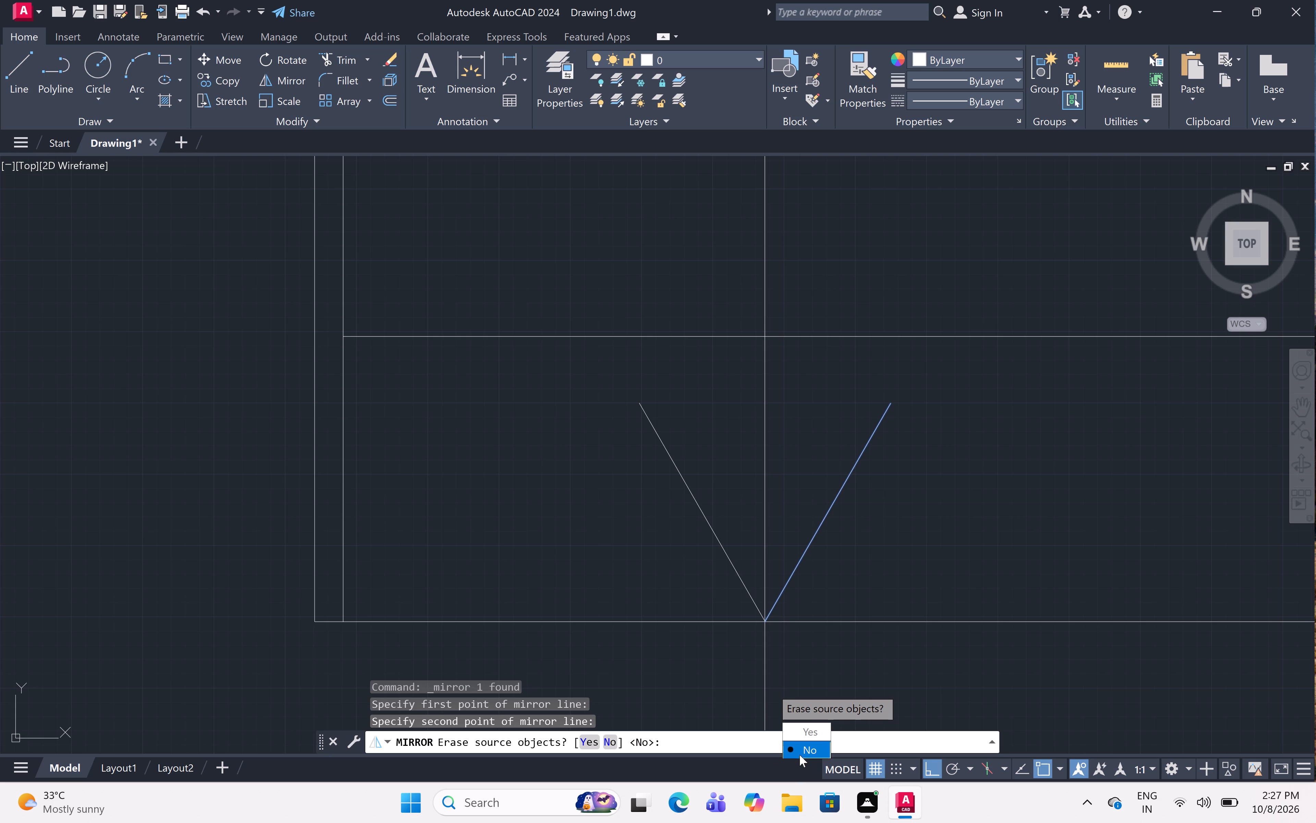
type("n")
key("space")
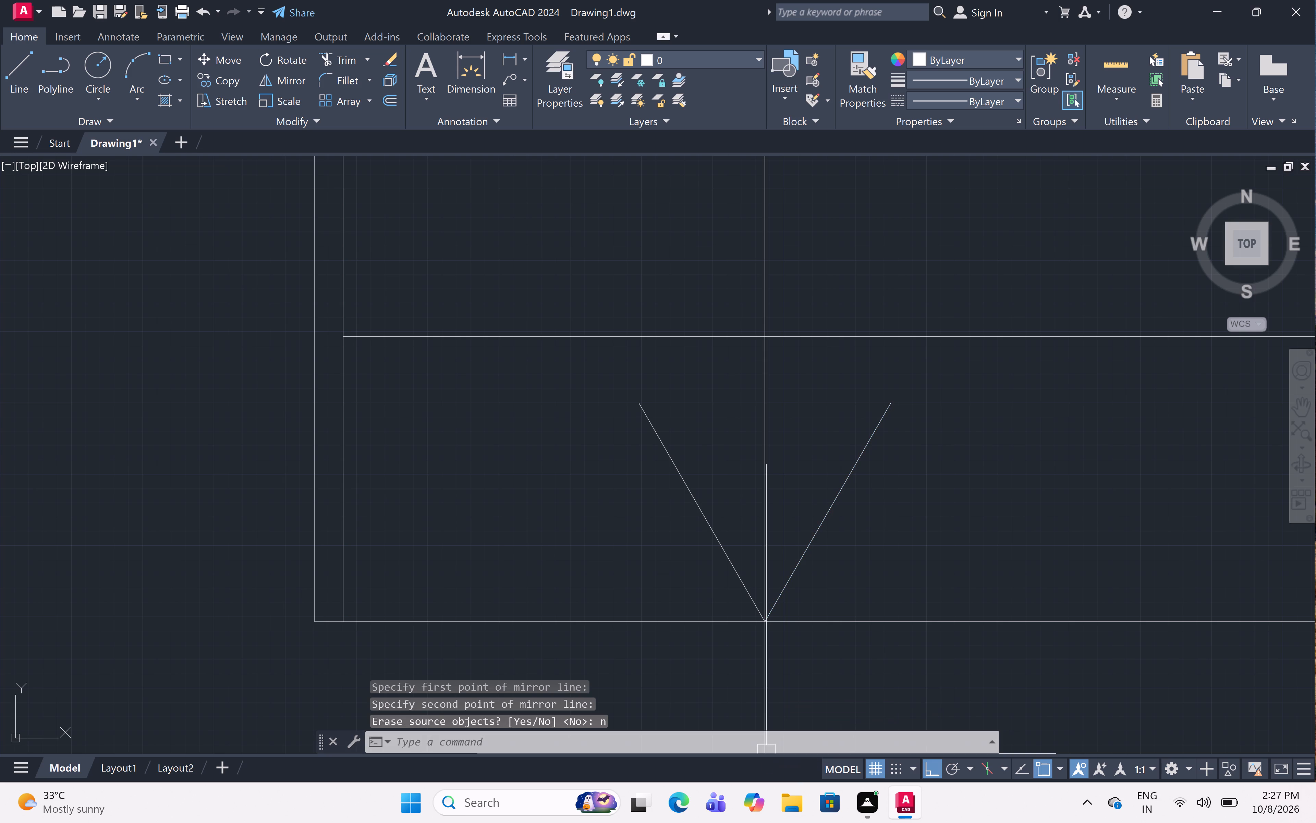
key("Escape")
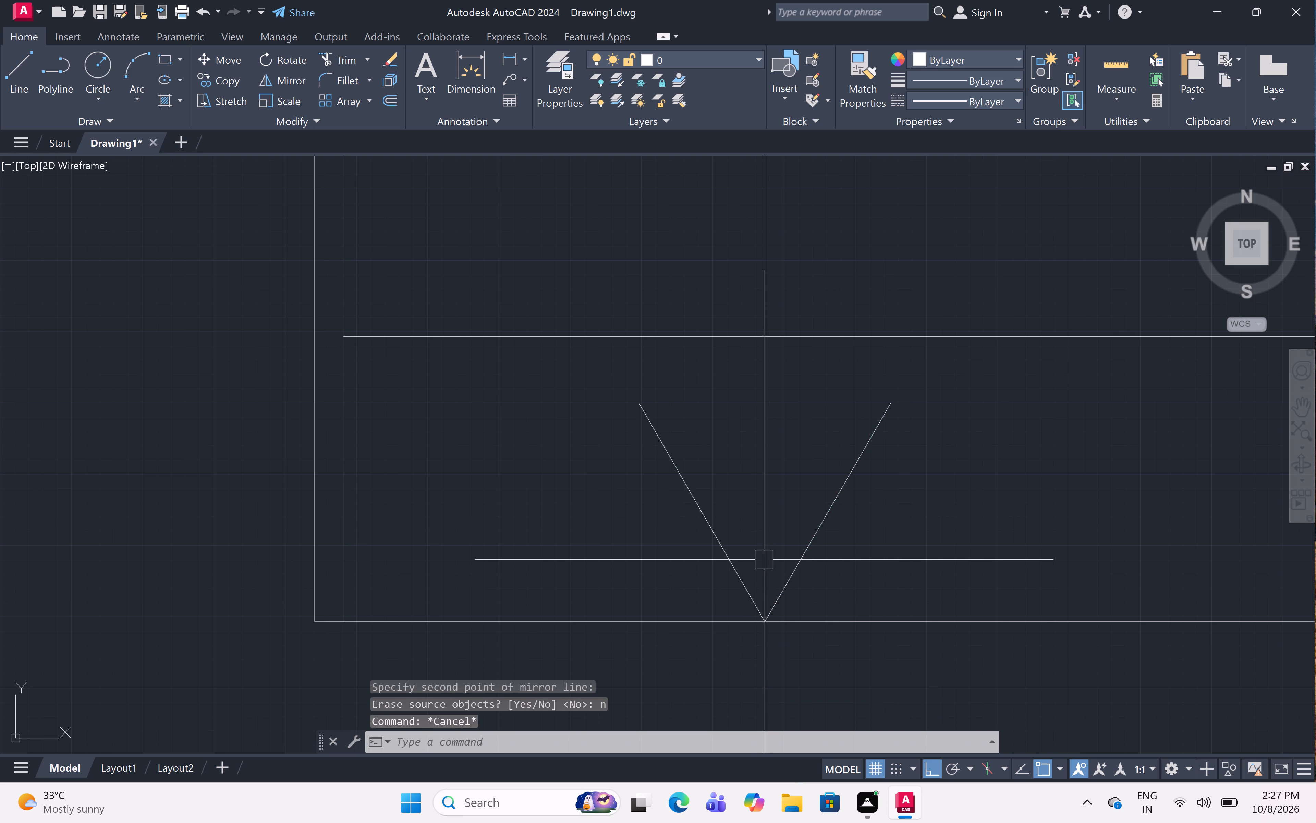
Close the arrowhead's north side with a horizontal line about 8.9" long between the slanted lines' upper ends.
type("l")
key("space")
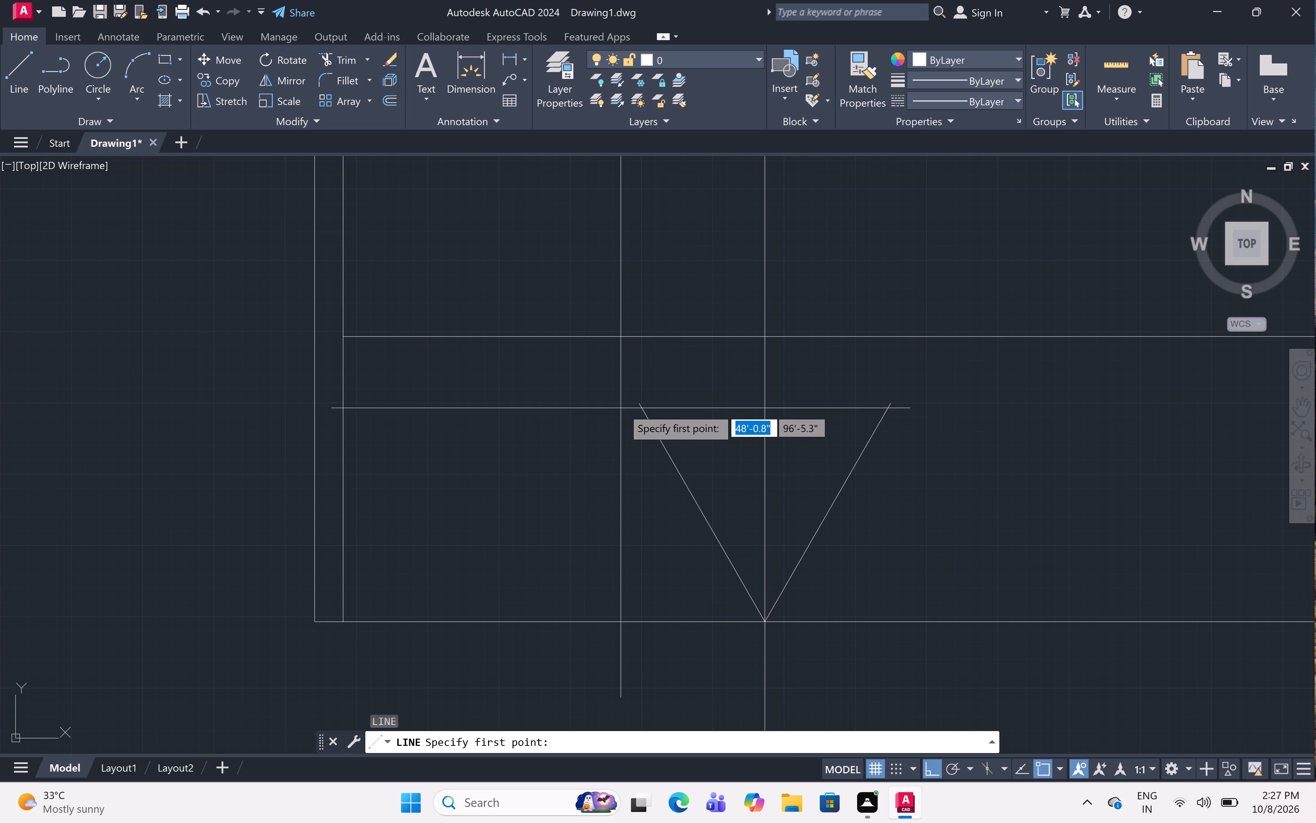
left_click(642, 402)
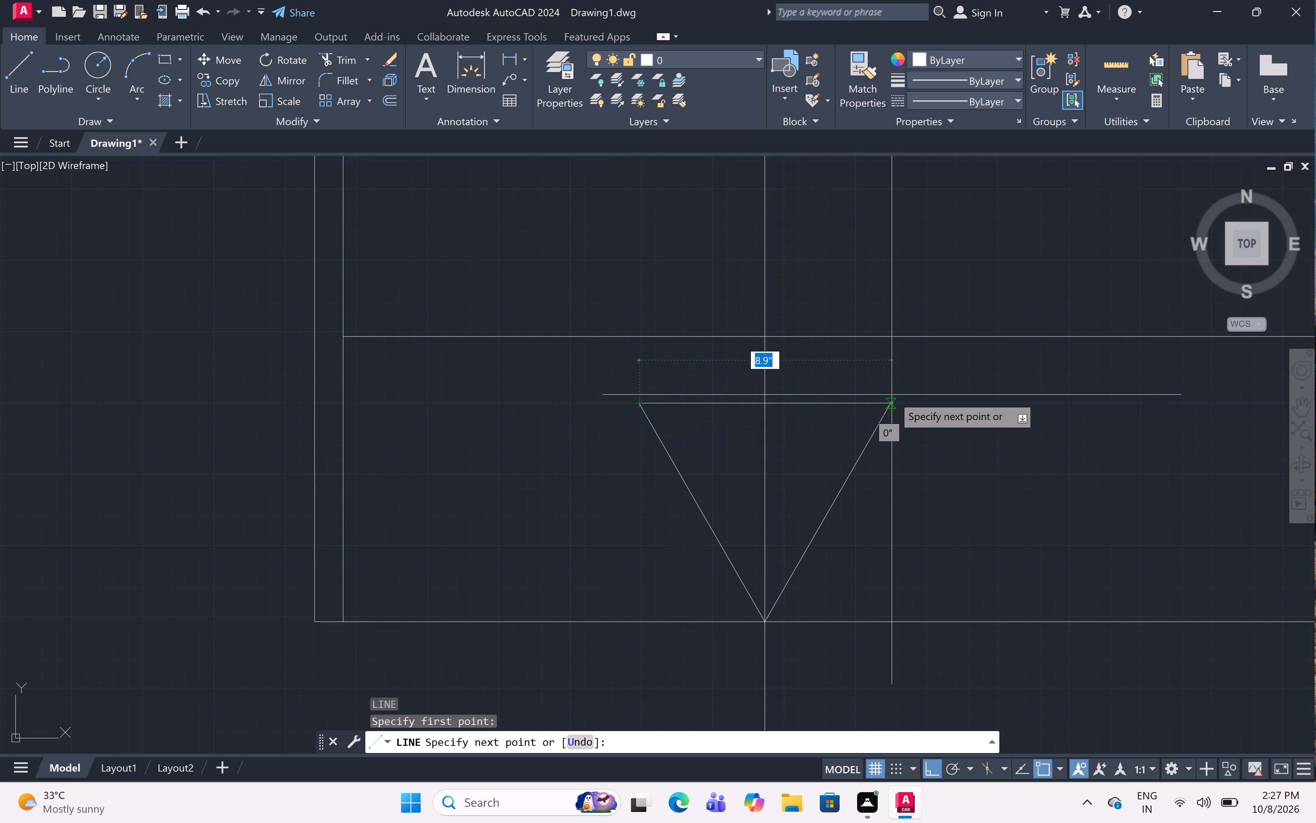
left_click(890, 406)
key("Escape")
Trim the walking line inside the arrowhead and its extension south of the east flight.
scroll(888, 399, "down", 2)
scroll(907, 468, "up", 2)
type("tr")
key("space")
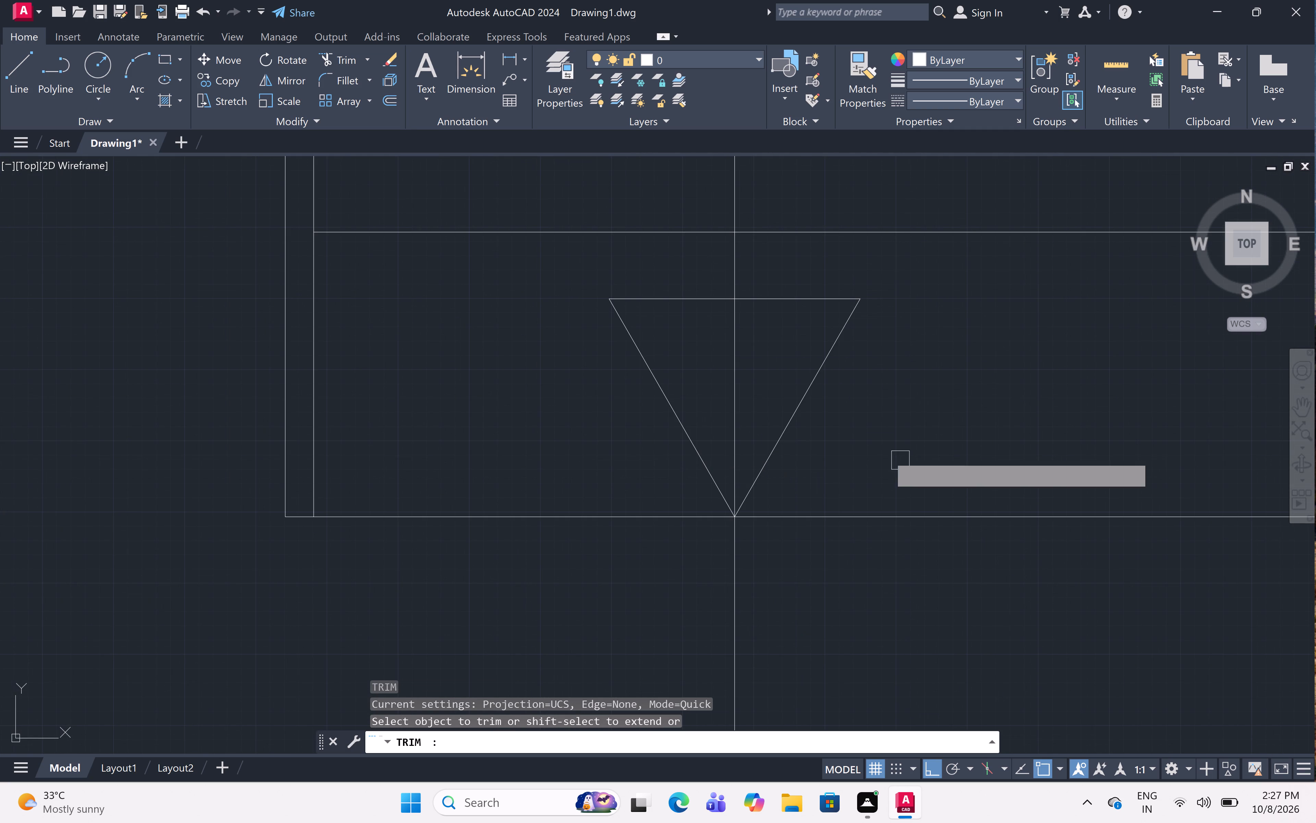
left_click(733, 410)
scroll(736, 395, "down", 4)
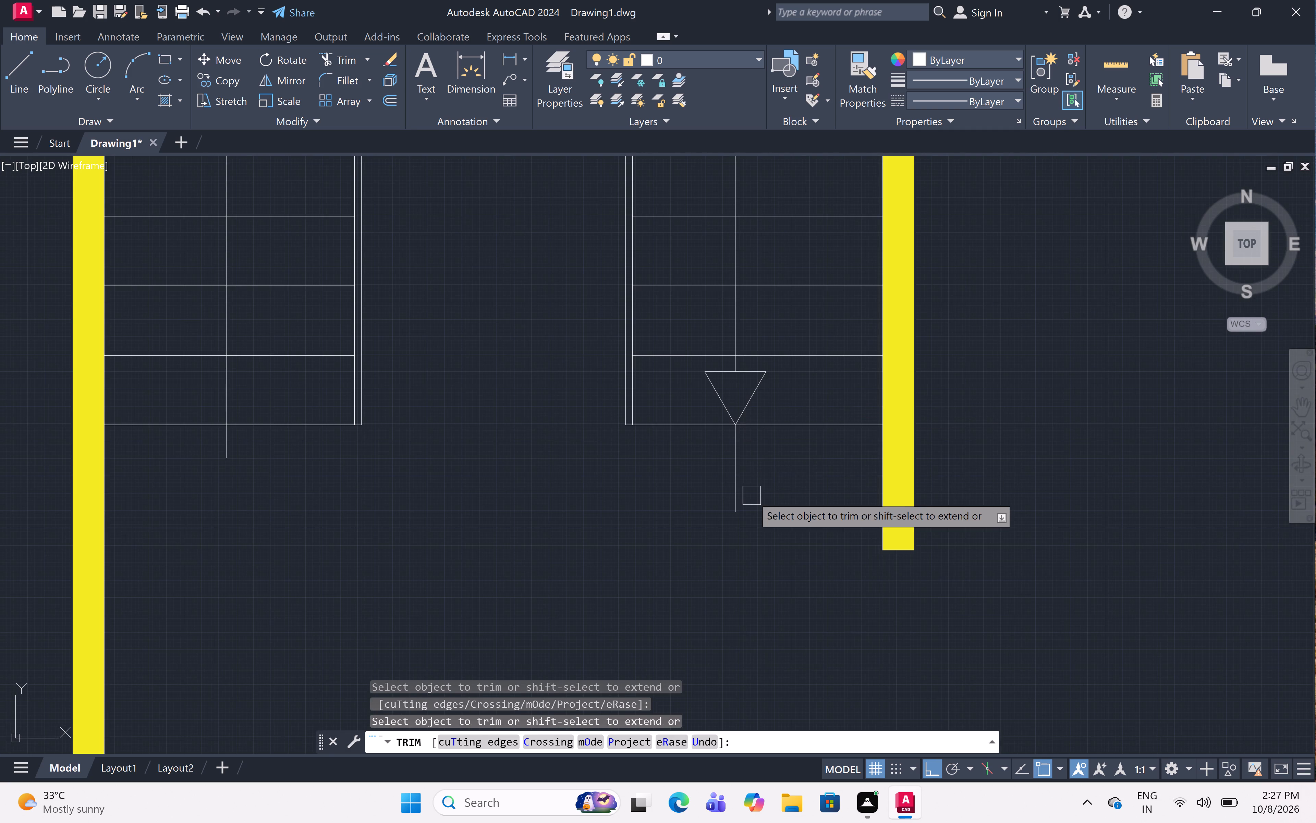
scroll(752, 493, "up", 2)
left_click(713, 443)
scroll(751, 413, "down", 3)
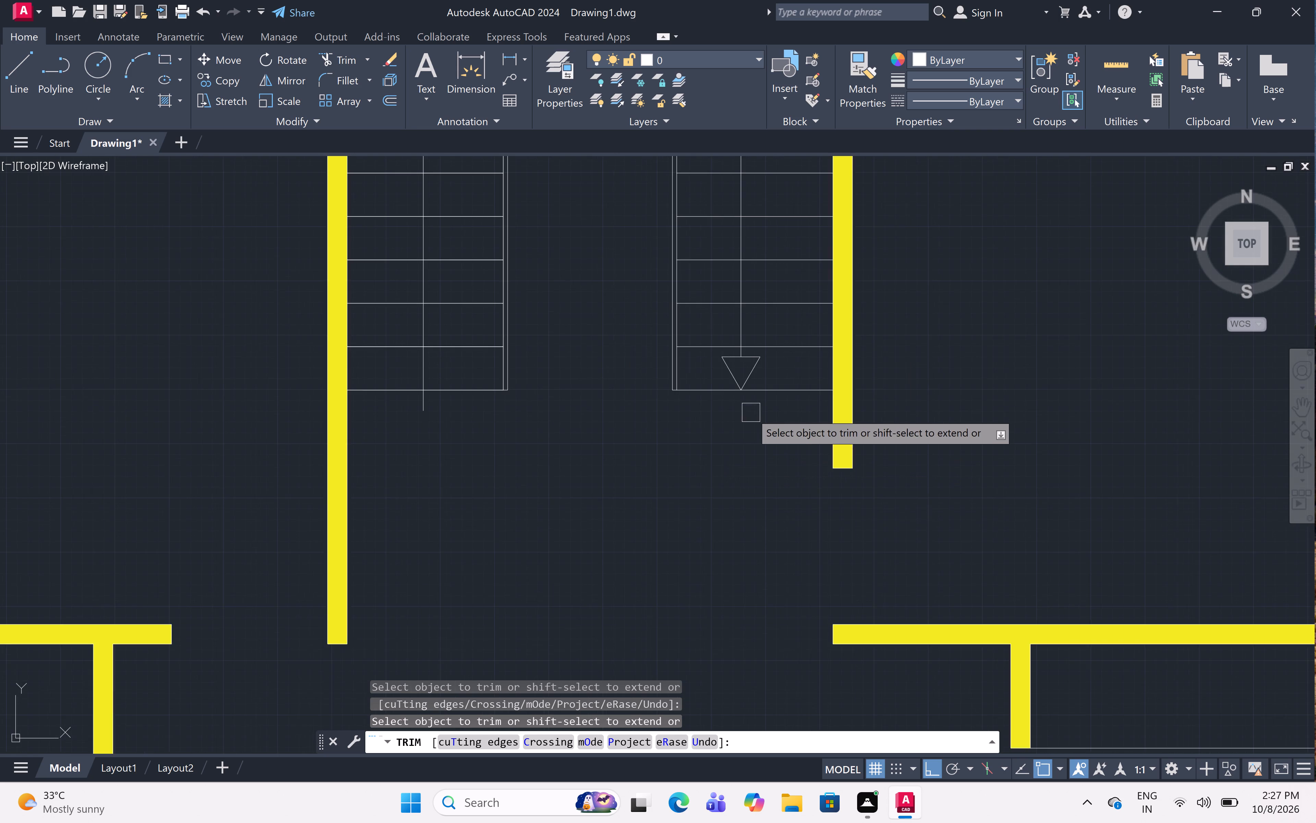
middle_click_drag(751, 413, 823, 538)
scroll(825, 538, "down", 1)
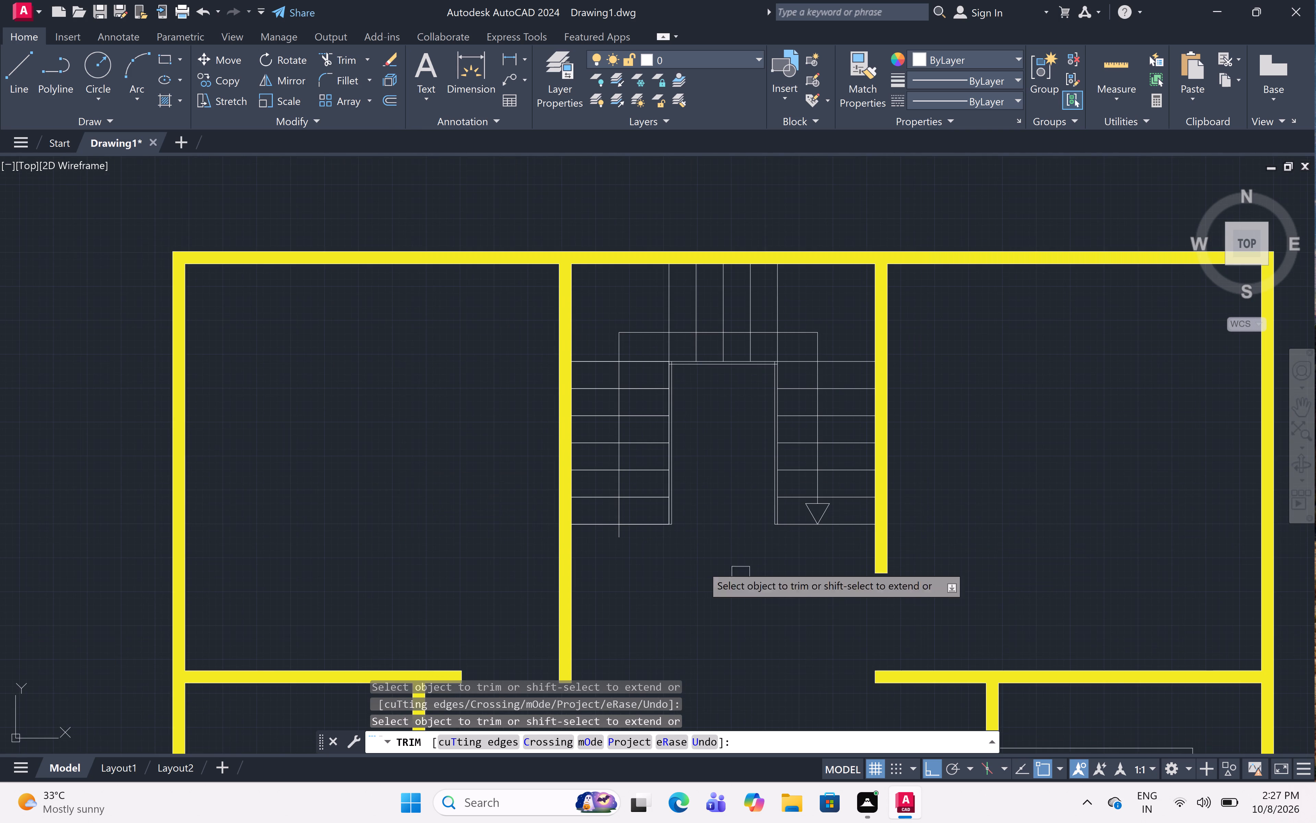
scroll(610, 552, "up", 4)
type("mt")
key("space")
key("Escape")
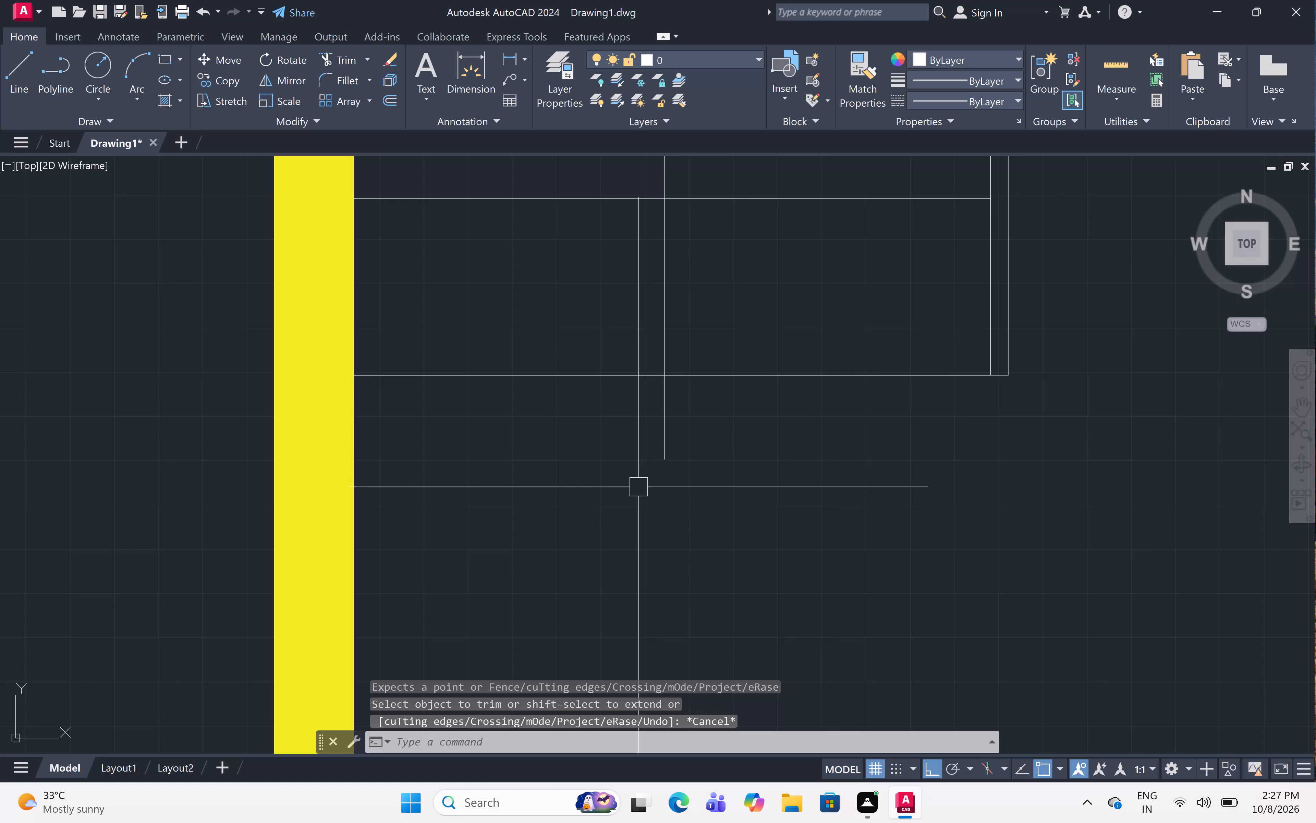
Set the default text size to 6".
type("texts")
key("space")
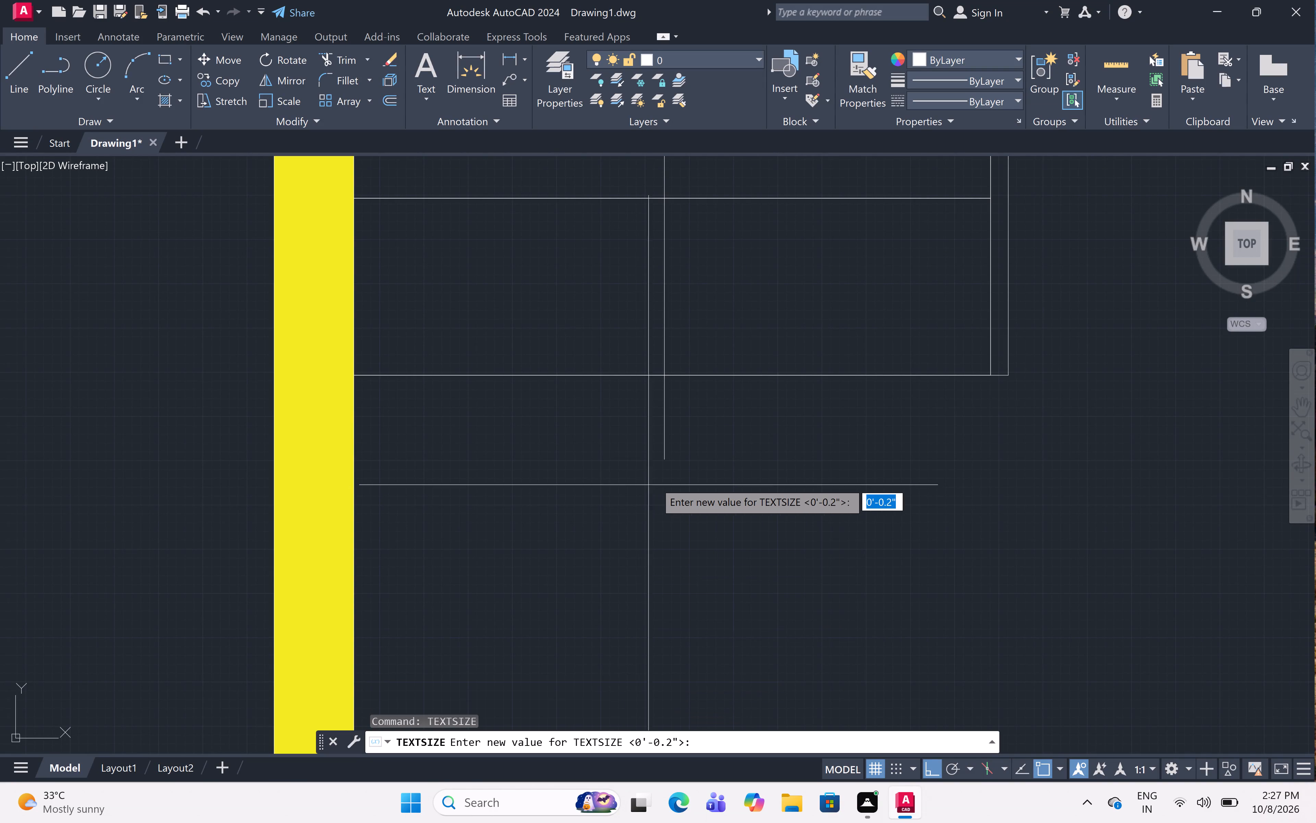
key("6")
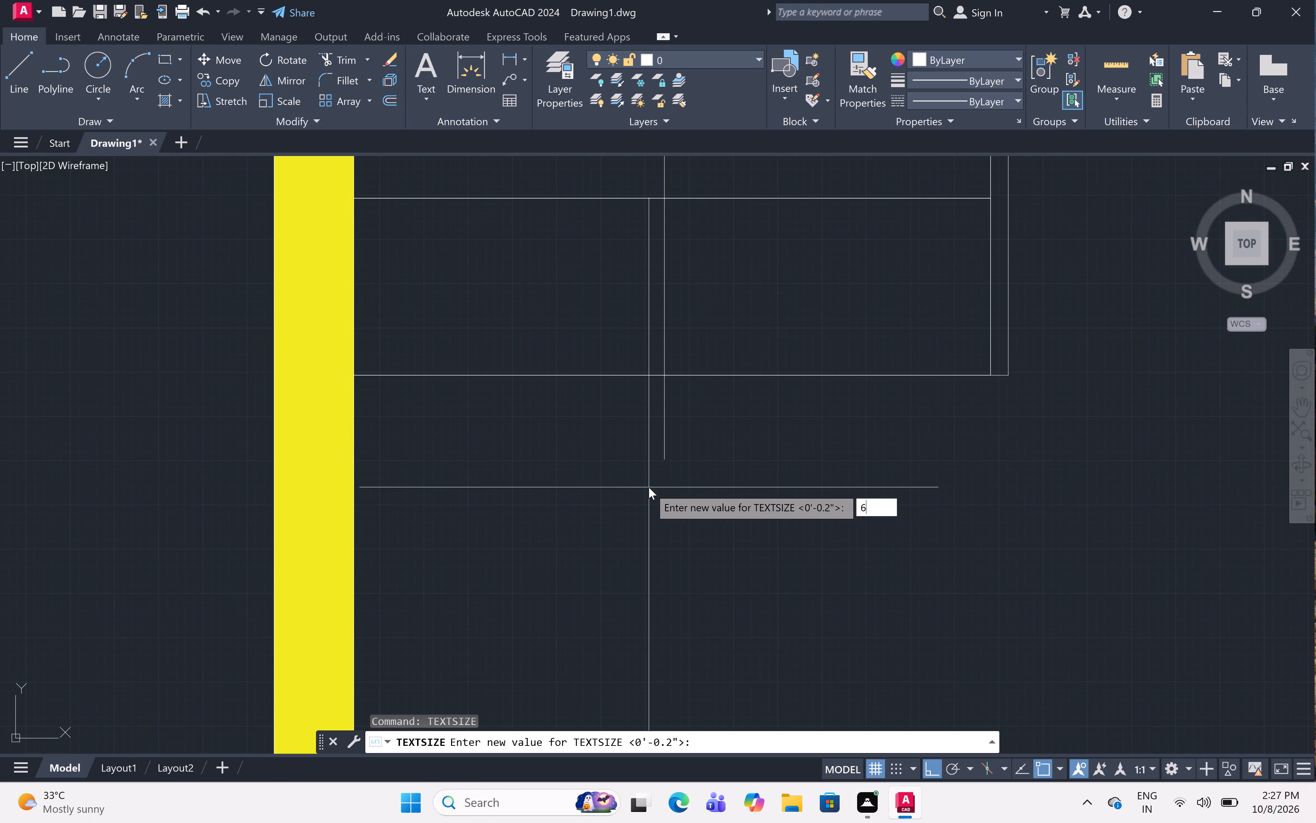
key("shift+quotedbl")
key("space")
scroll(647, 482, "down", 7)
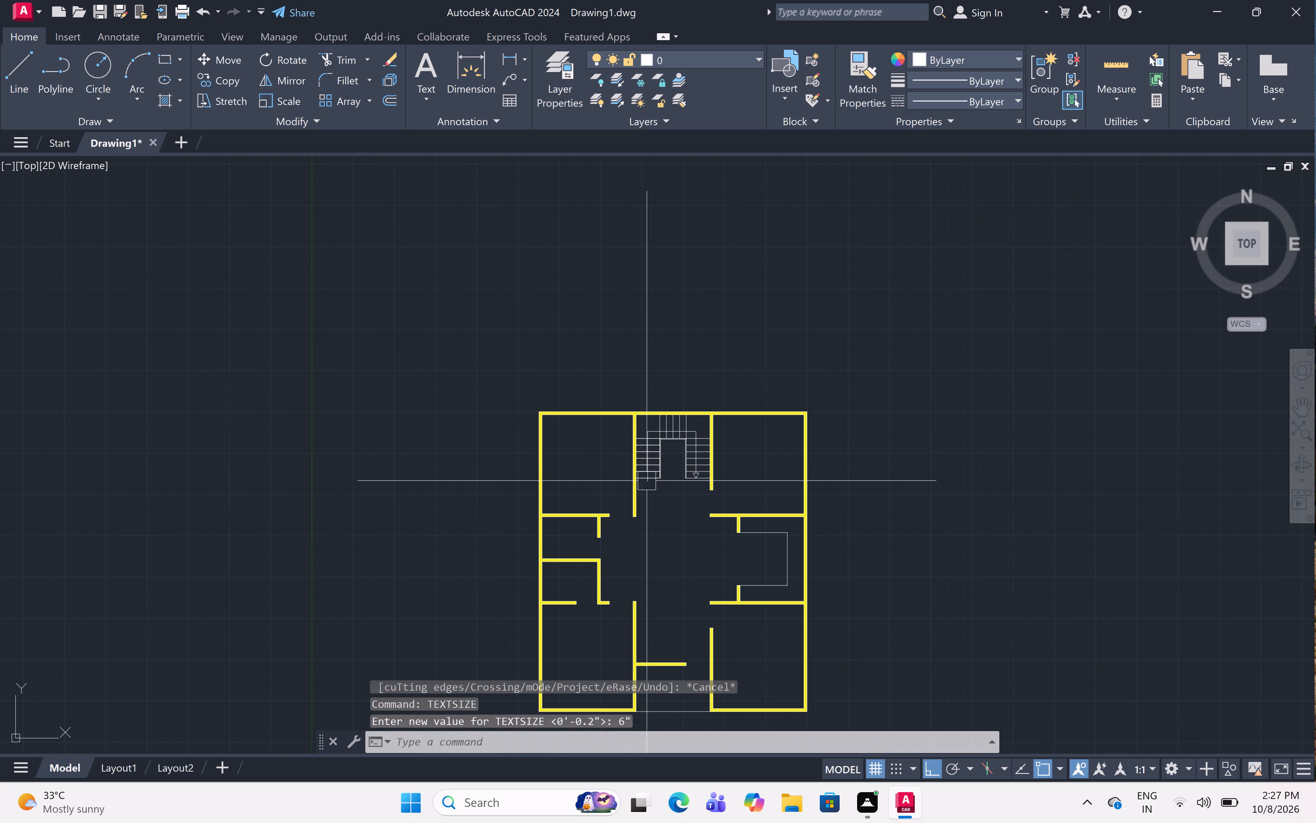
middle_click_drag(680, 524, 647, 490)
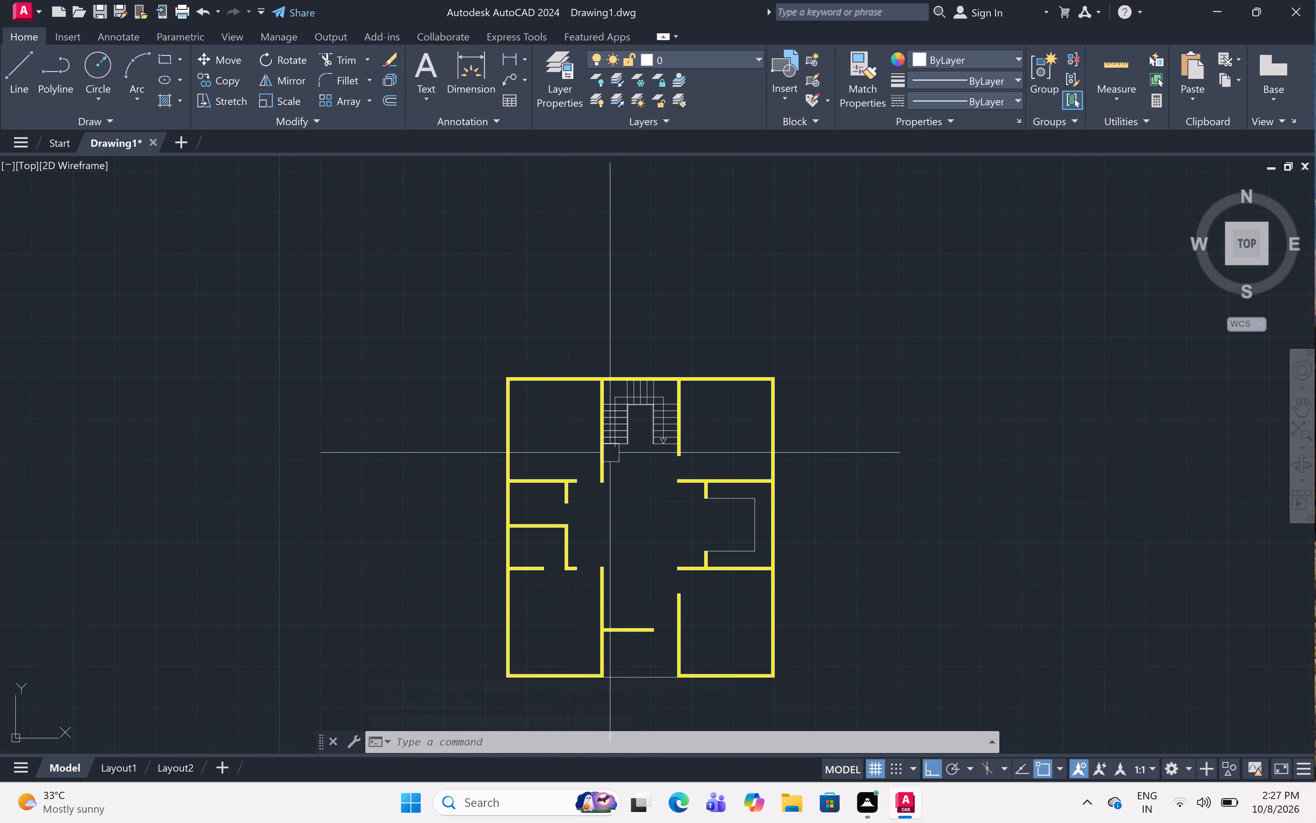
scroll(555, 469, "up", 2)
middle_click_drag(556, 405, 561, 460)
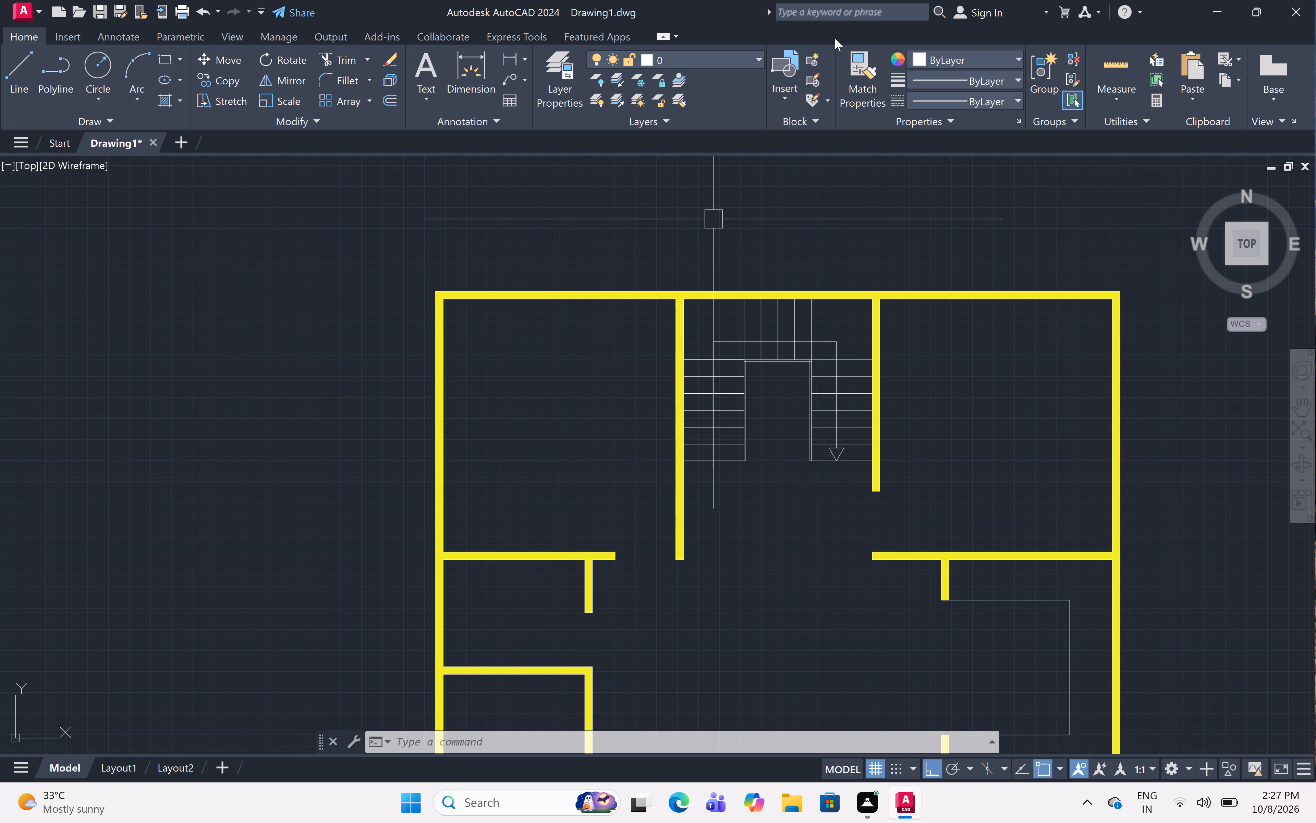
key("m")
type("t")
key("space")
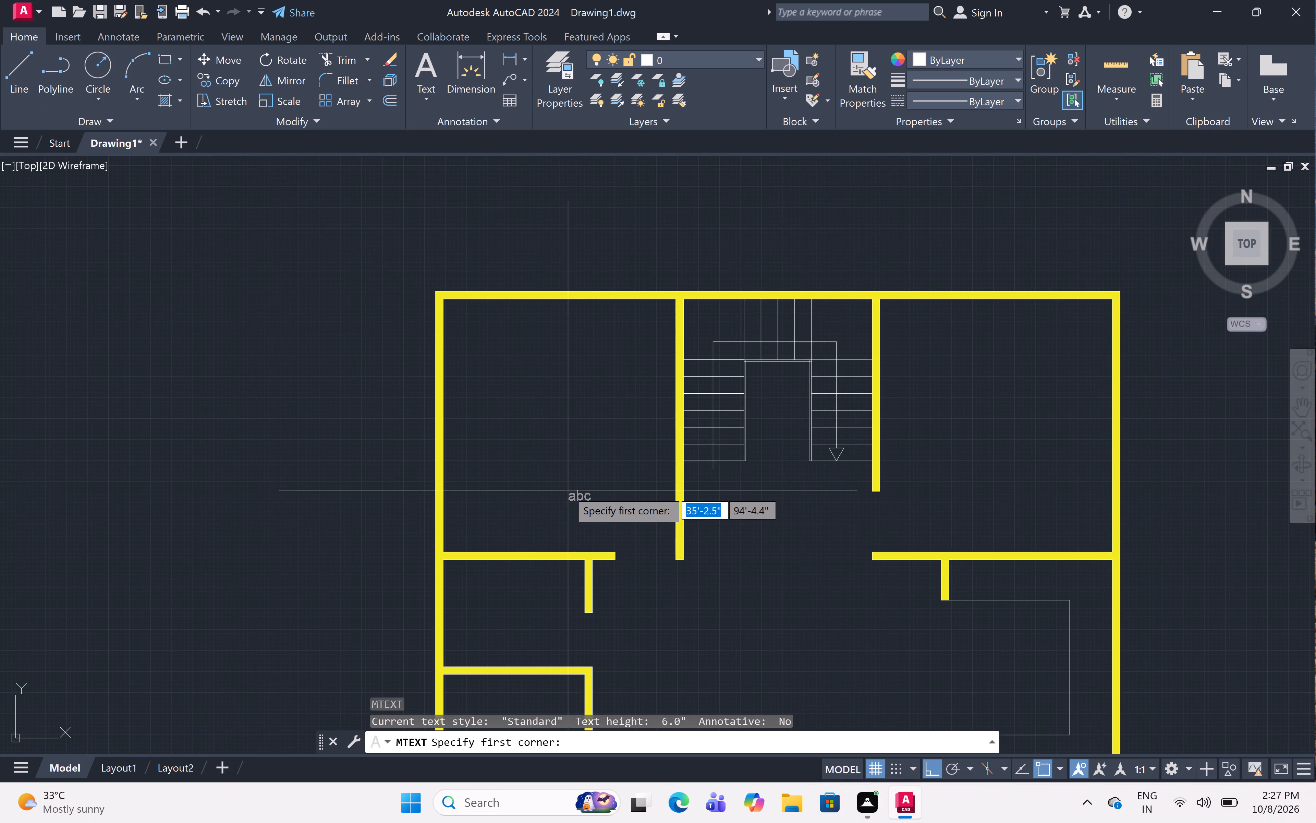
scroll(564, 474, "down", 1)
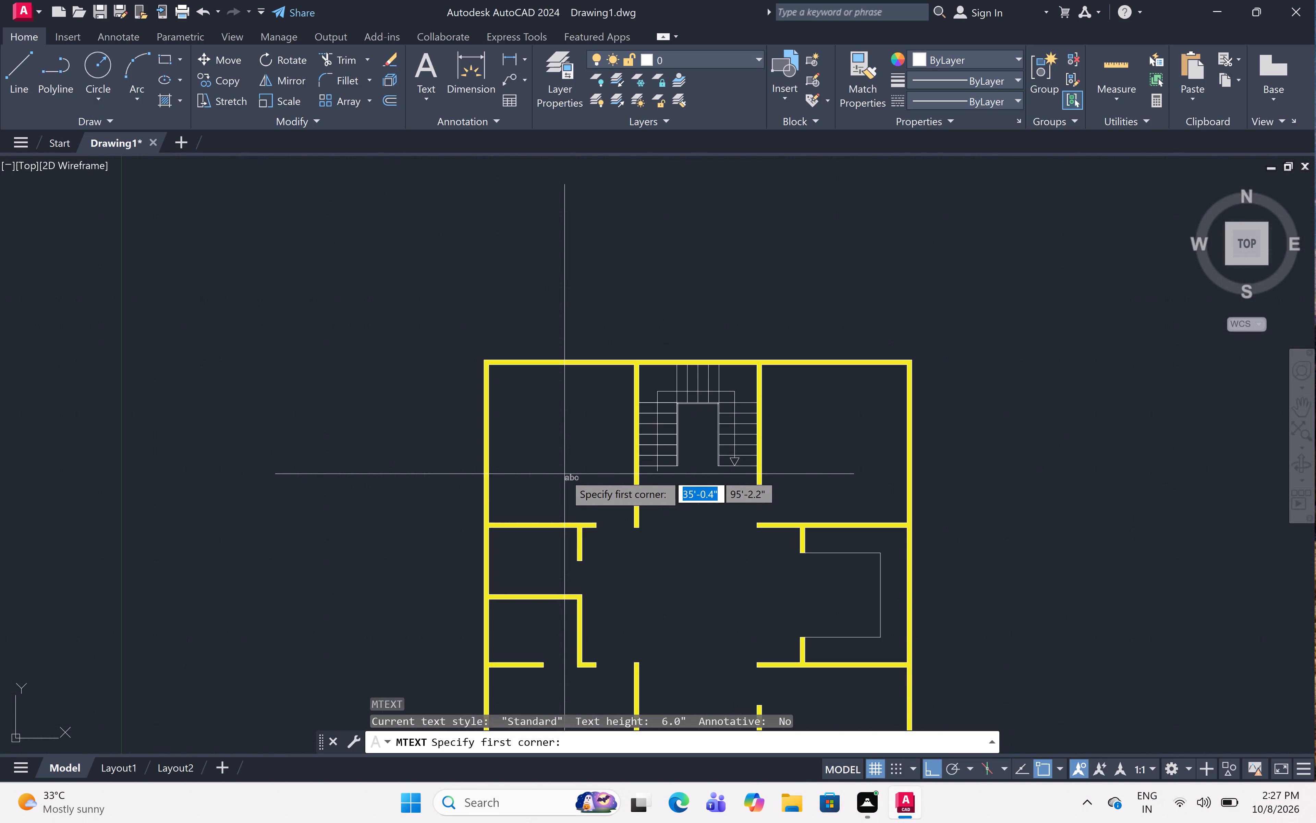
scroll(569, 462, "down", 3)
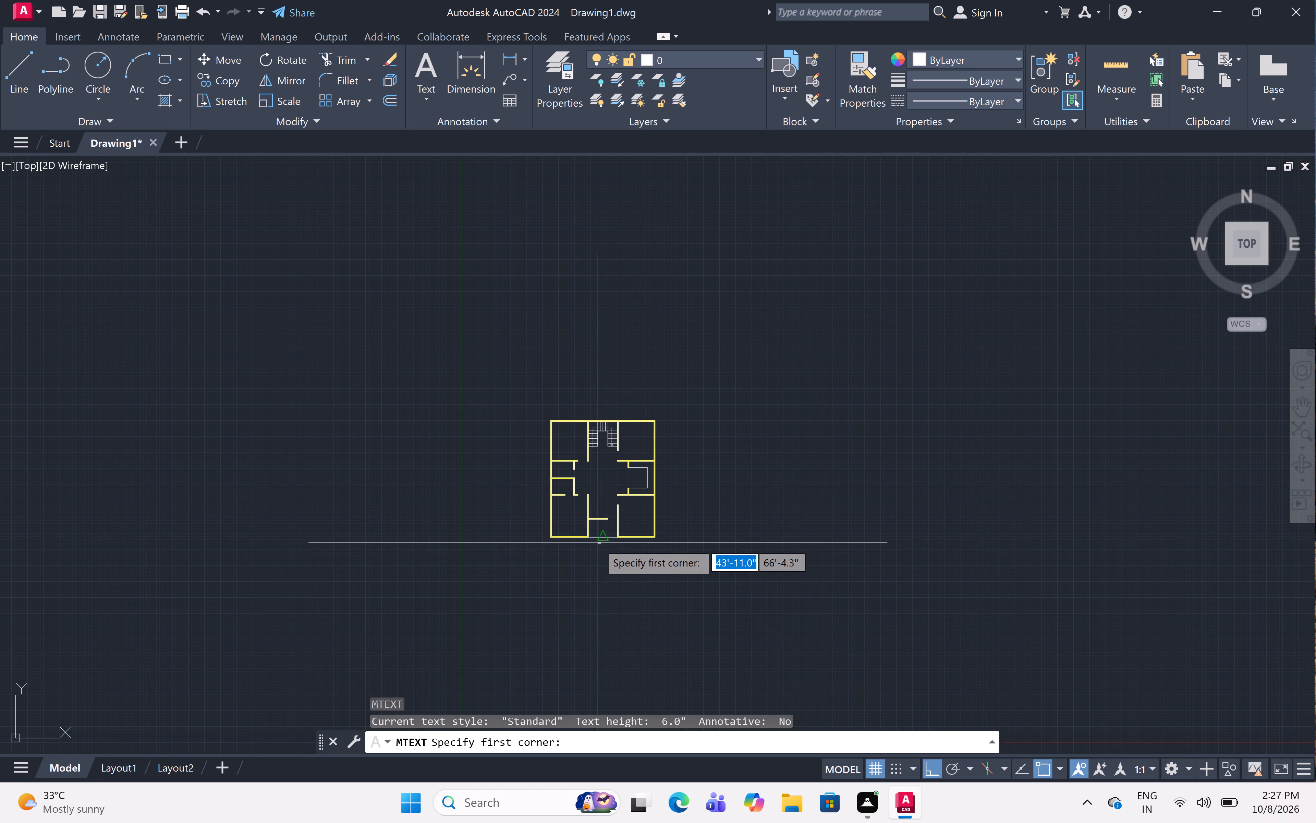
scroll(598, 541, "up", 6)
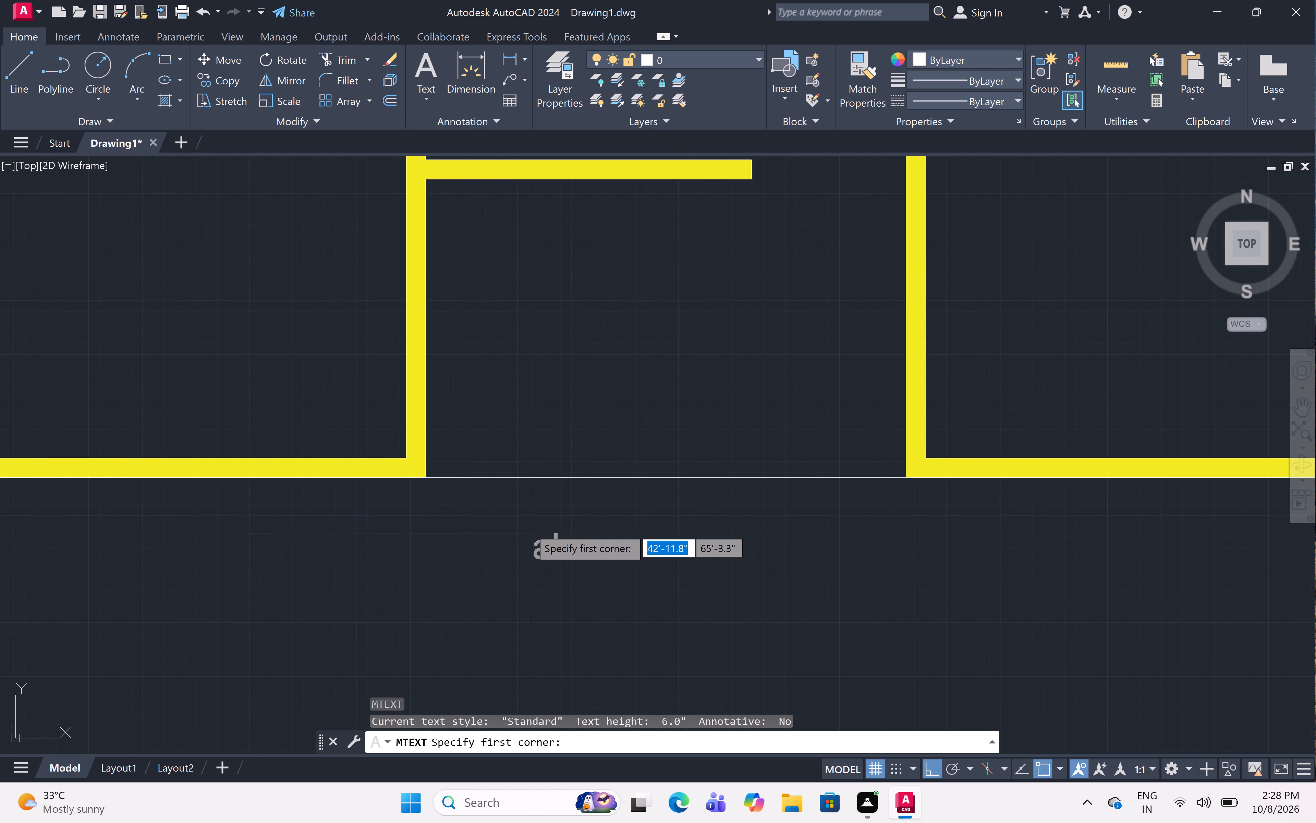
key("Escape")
Draw a 20" deep rectangular outline south of the plan's entrance opening, spanning between the inner faces of the two flanking walls.
key("l")
key("space")
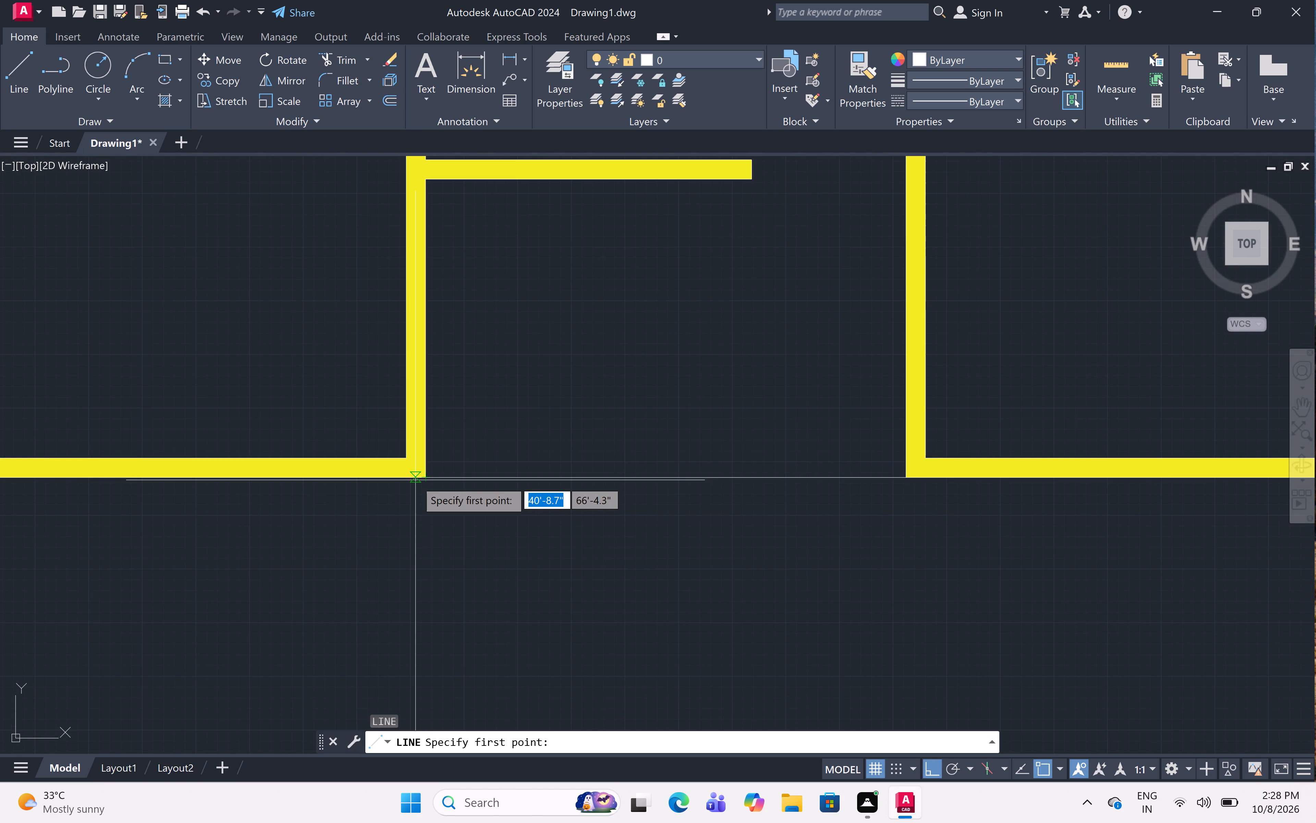
left_click_drag(422, 477, 423, 488)
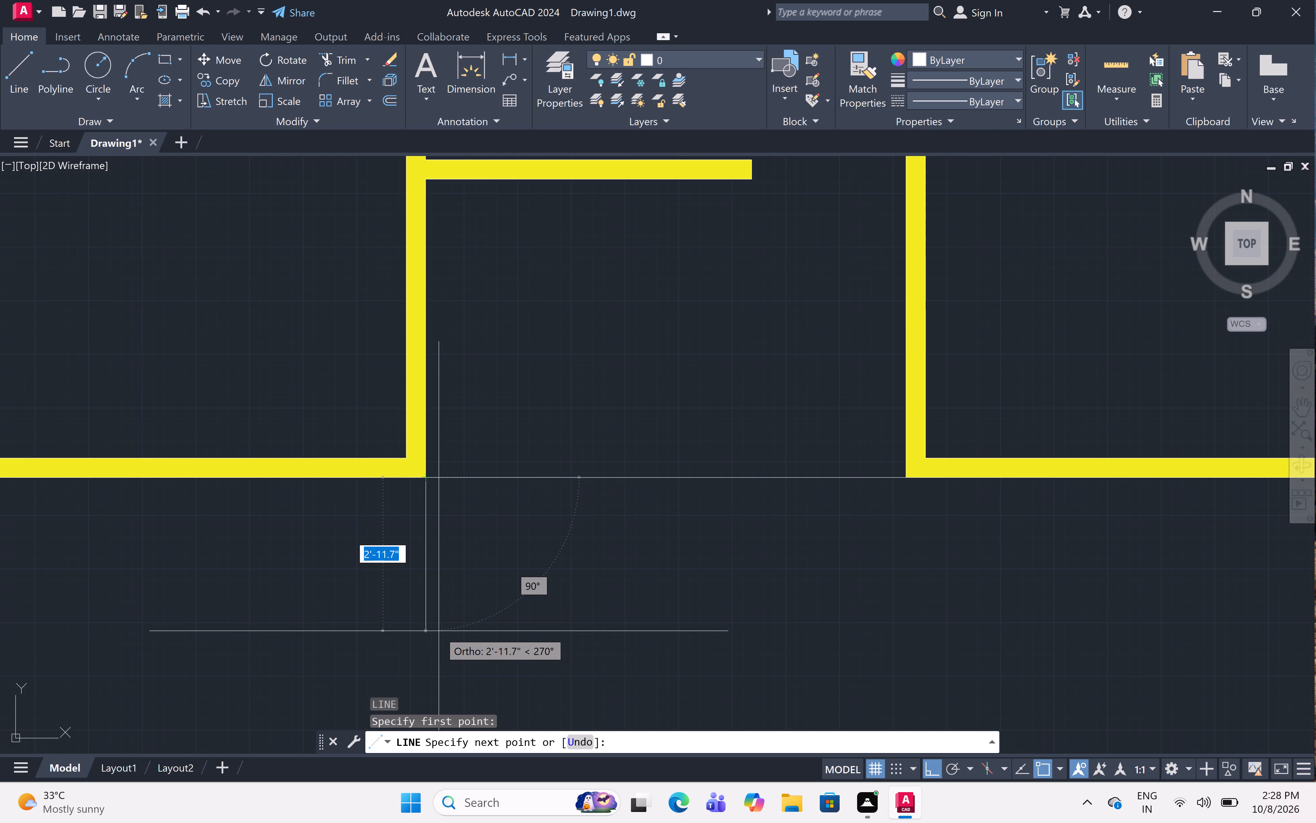
key("2")
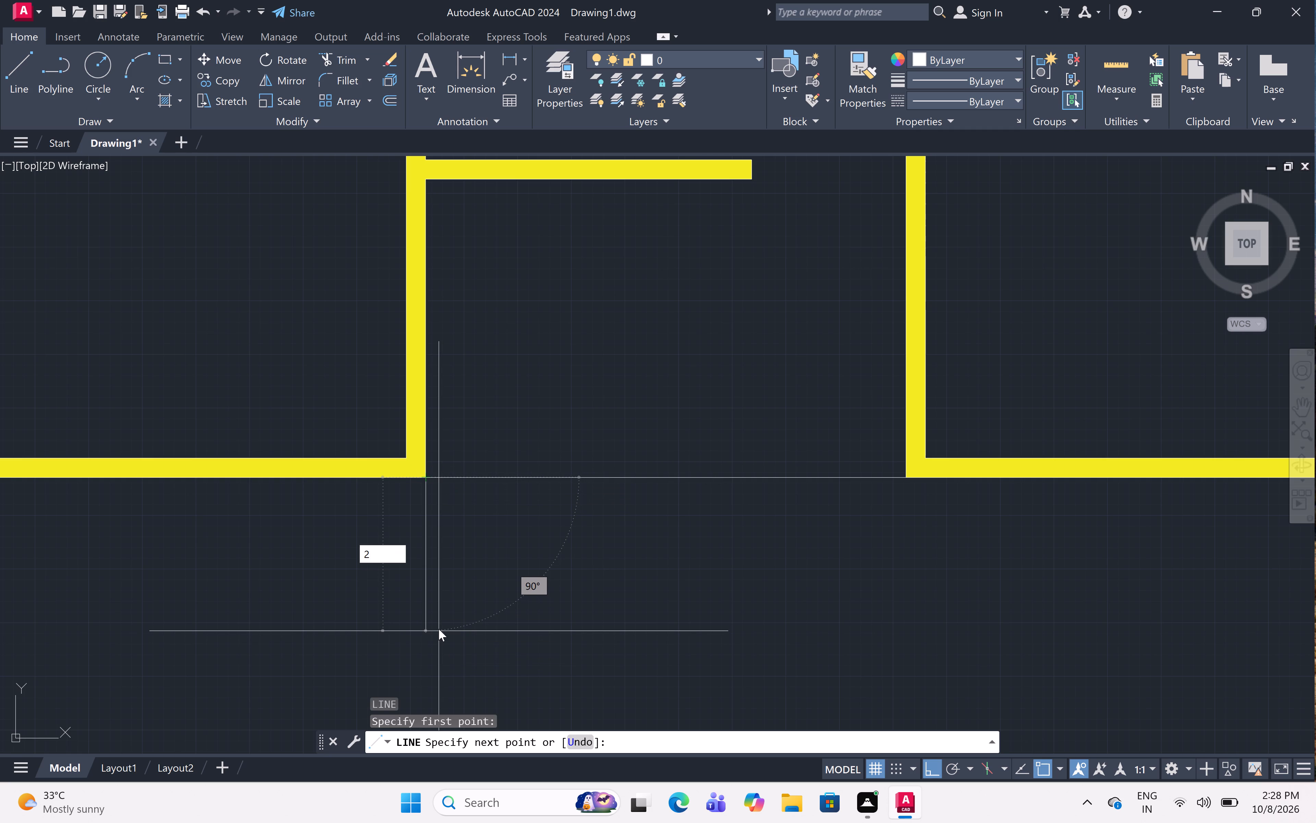
key("0")
key("shift+quotedbl")
key("space")
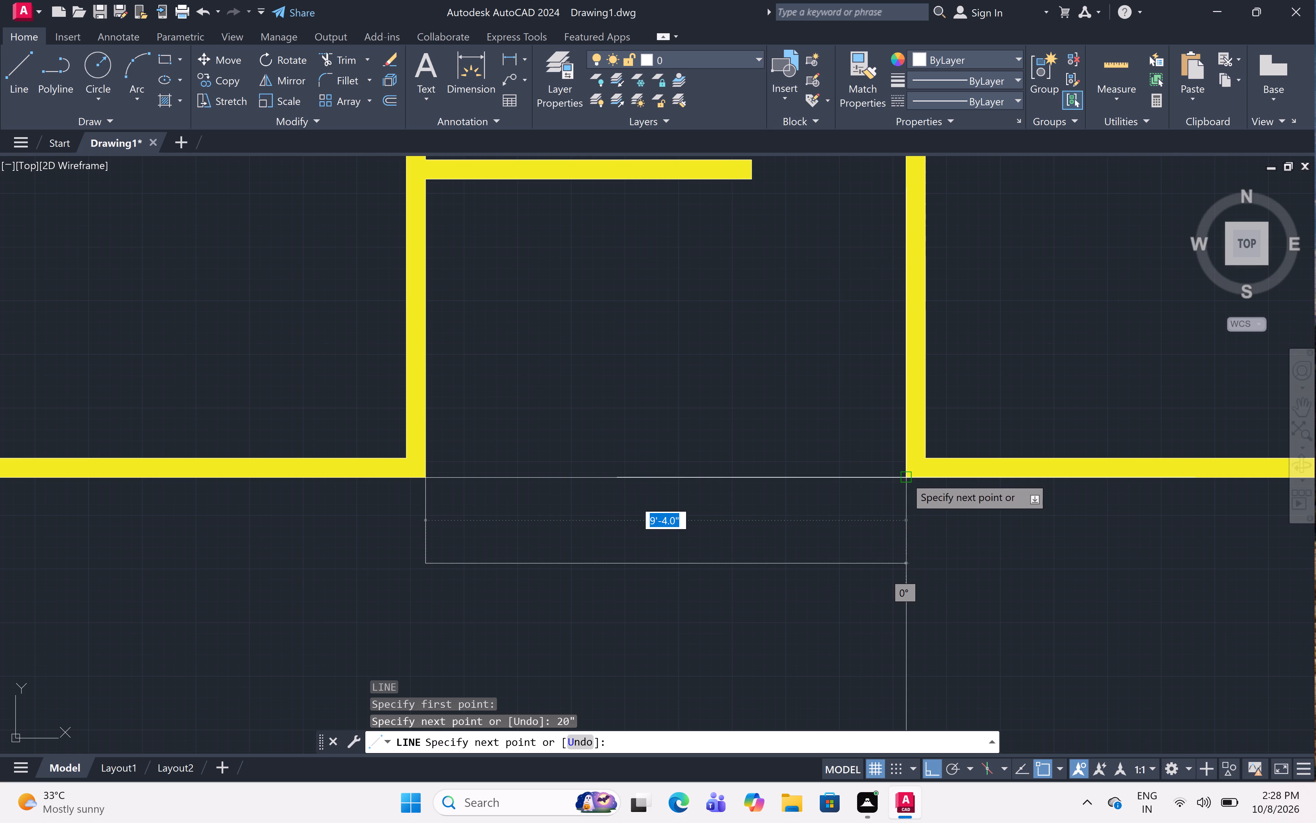
left_click(906, 564)
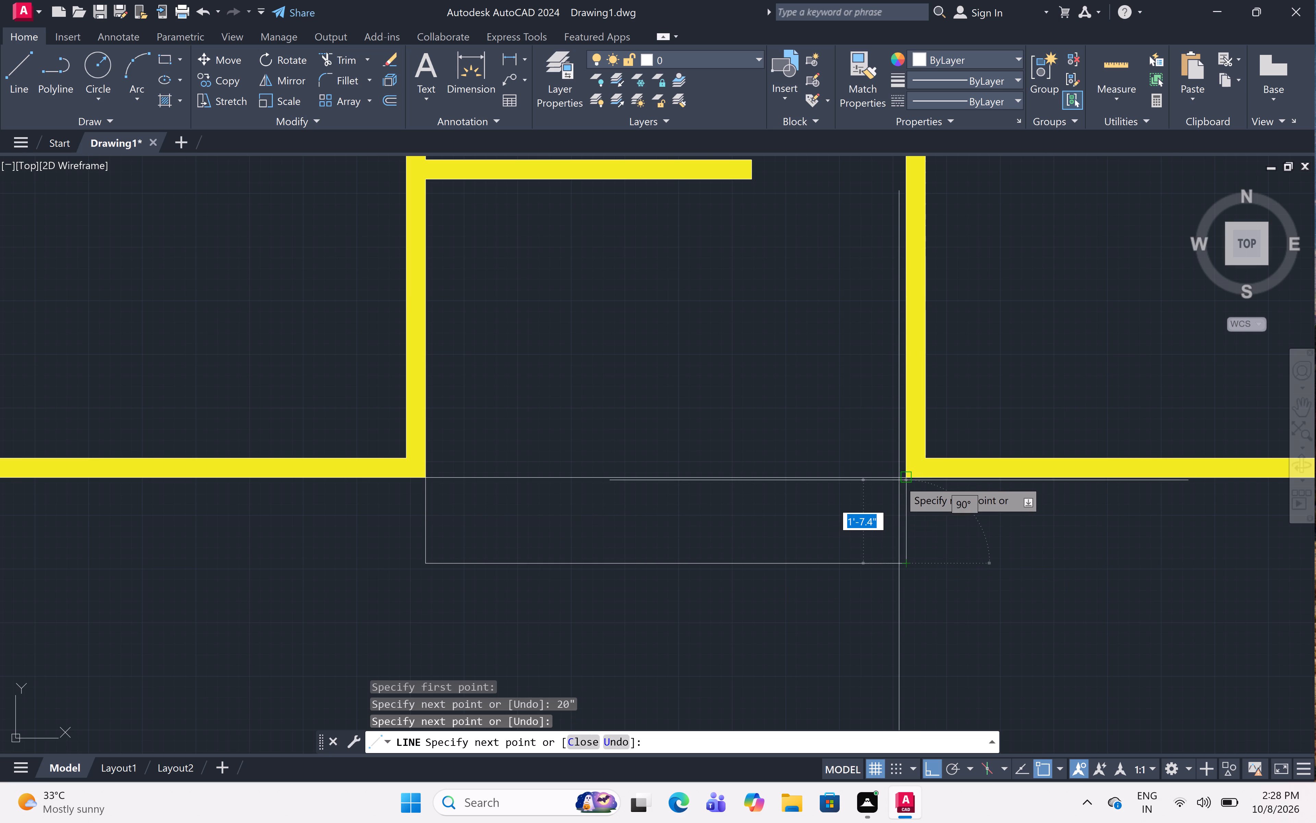
left_click(908, 476)
key("Escape")
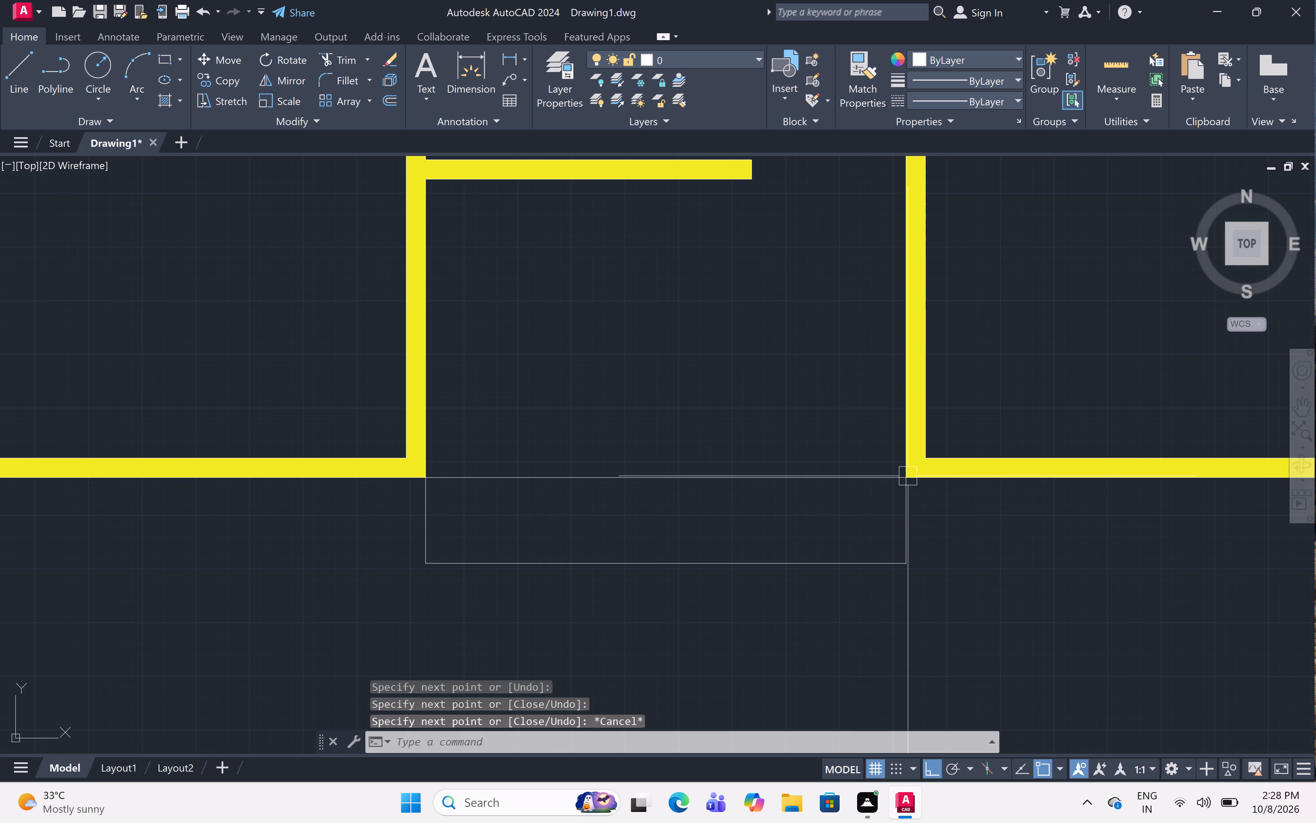
Offset the entrance outline's south line 10" north to divide the outline into two steps.
key("o")
type("ff 10")
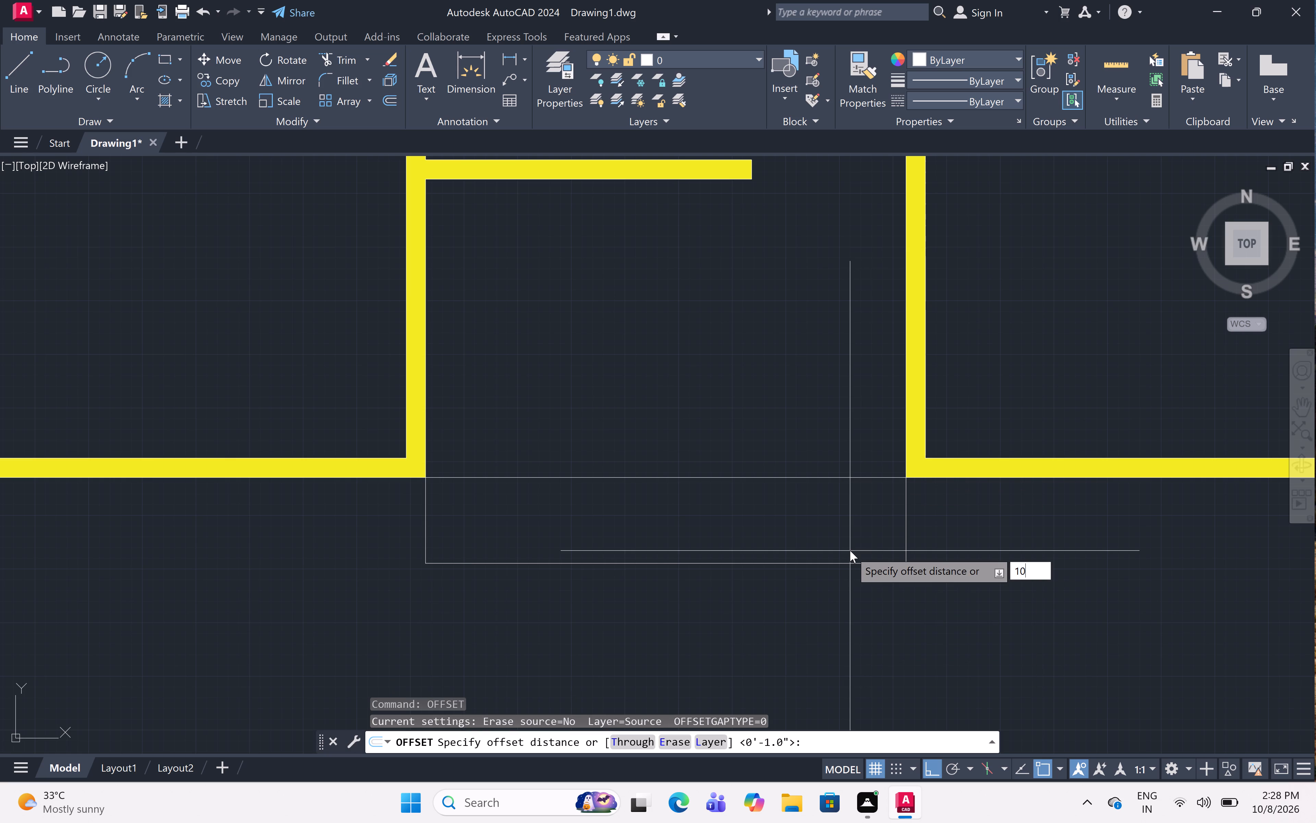
key("shift+quotedbl")
key("space")
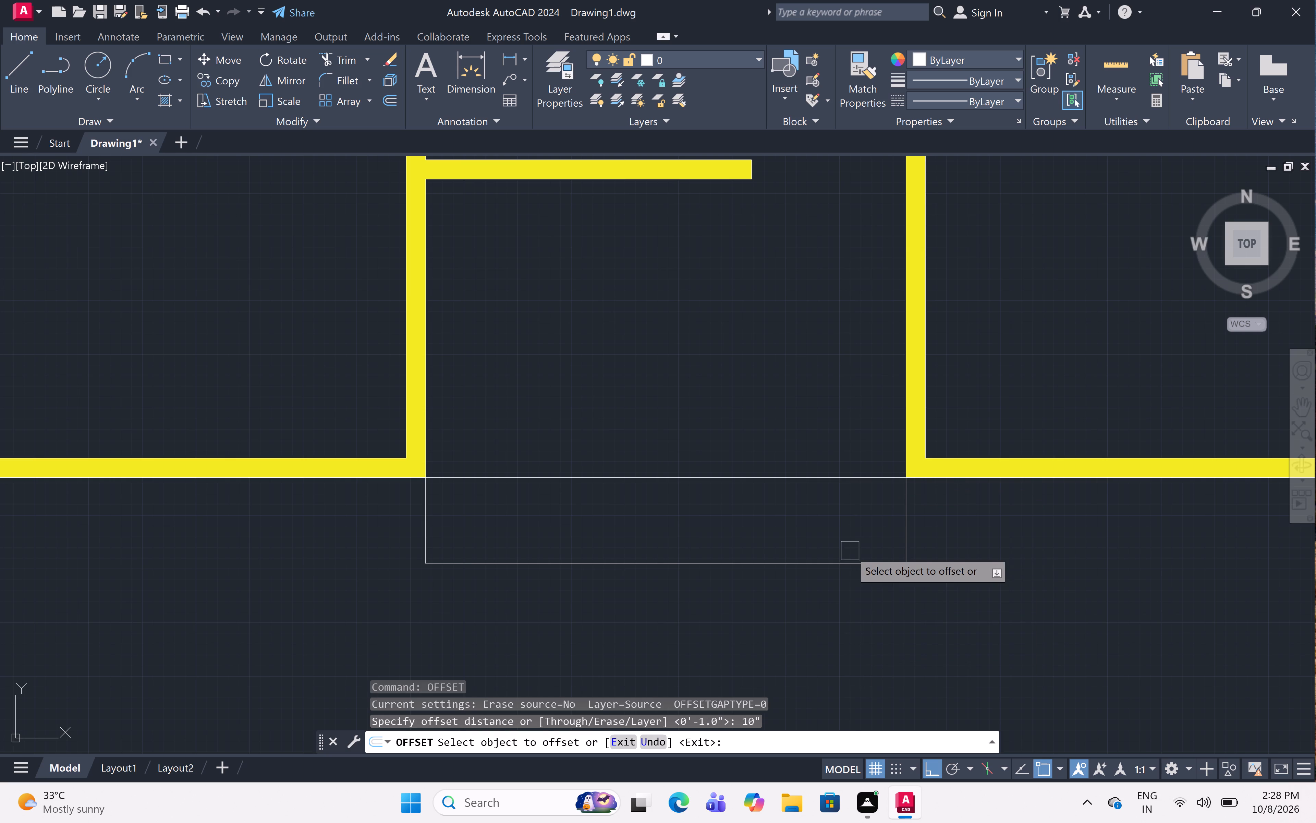
left_click(849, 562)
left_click(829, 497)
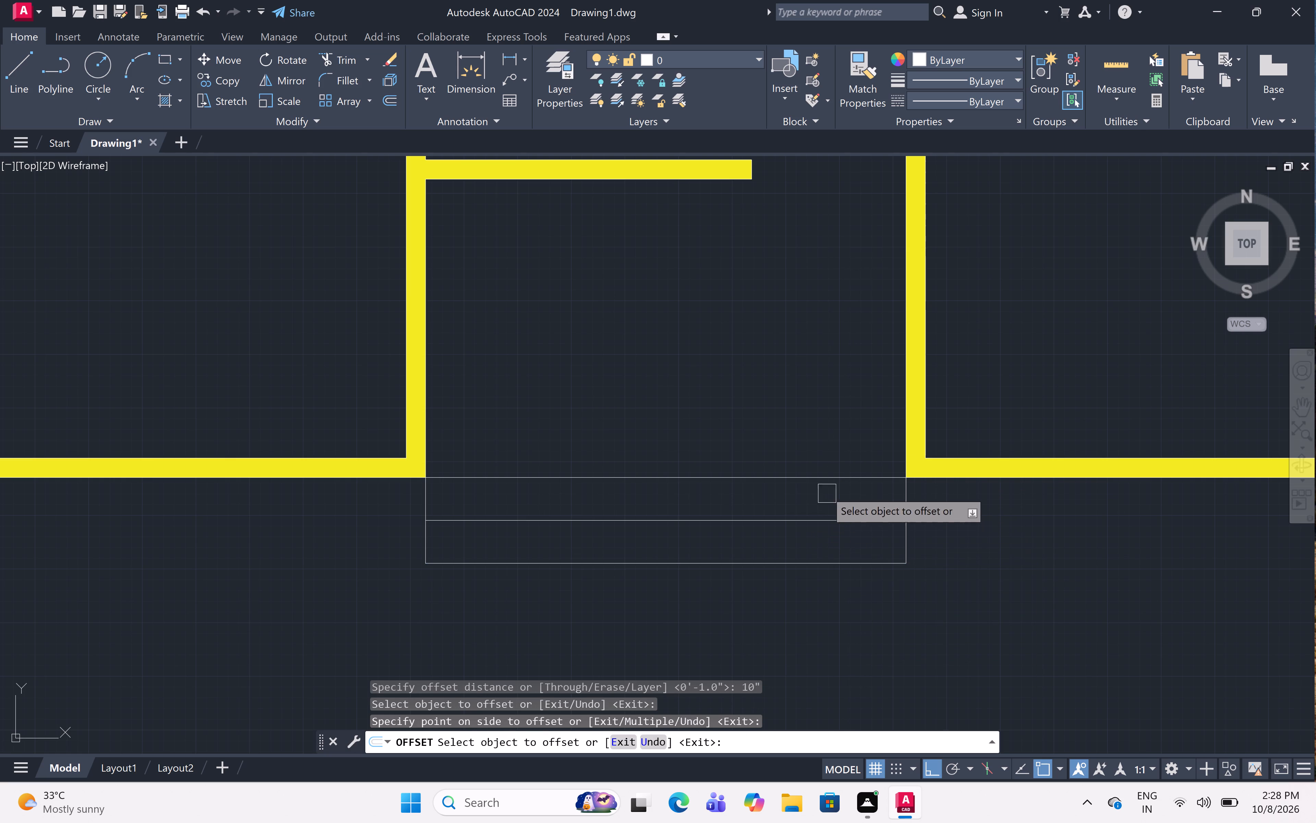
scroll(816, 433, "down", 3)
middle_click_drag(815, 450, 814, 557)
scroll(800, 508, "down", 1)
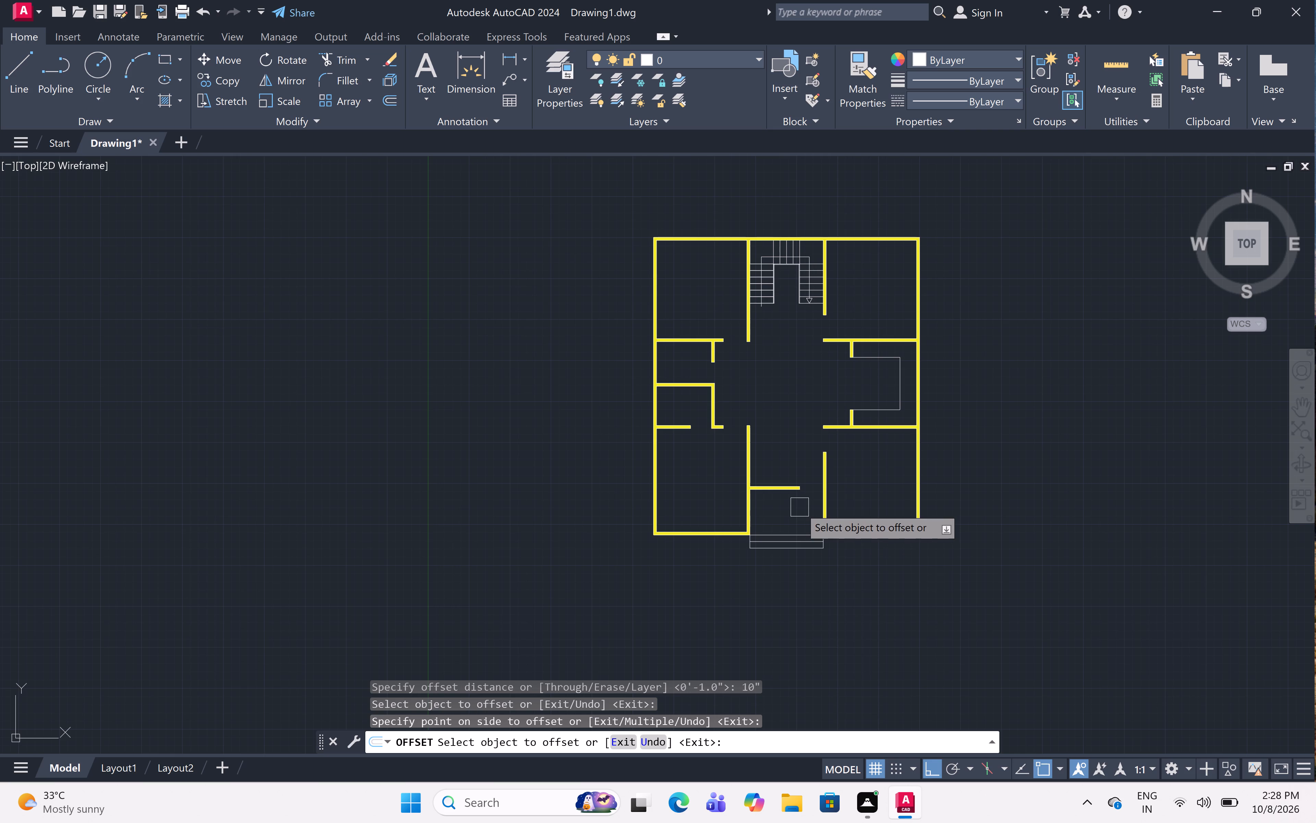
middle_click_drag(807, 572, 807, 591)
key("Escape")
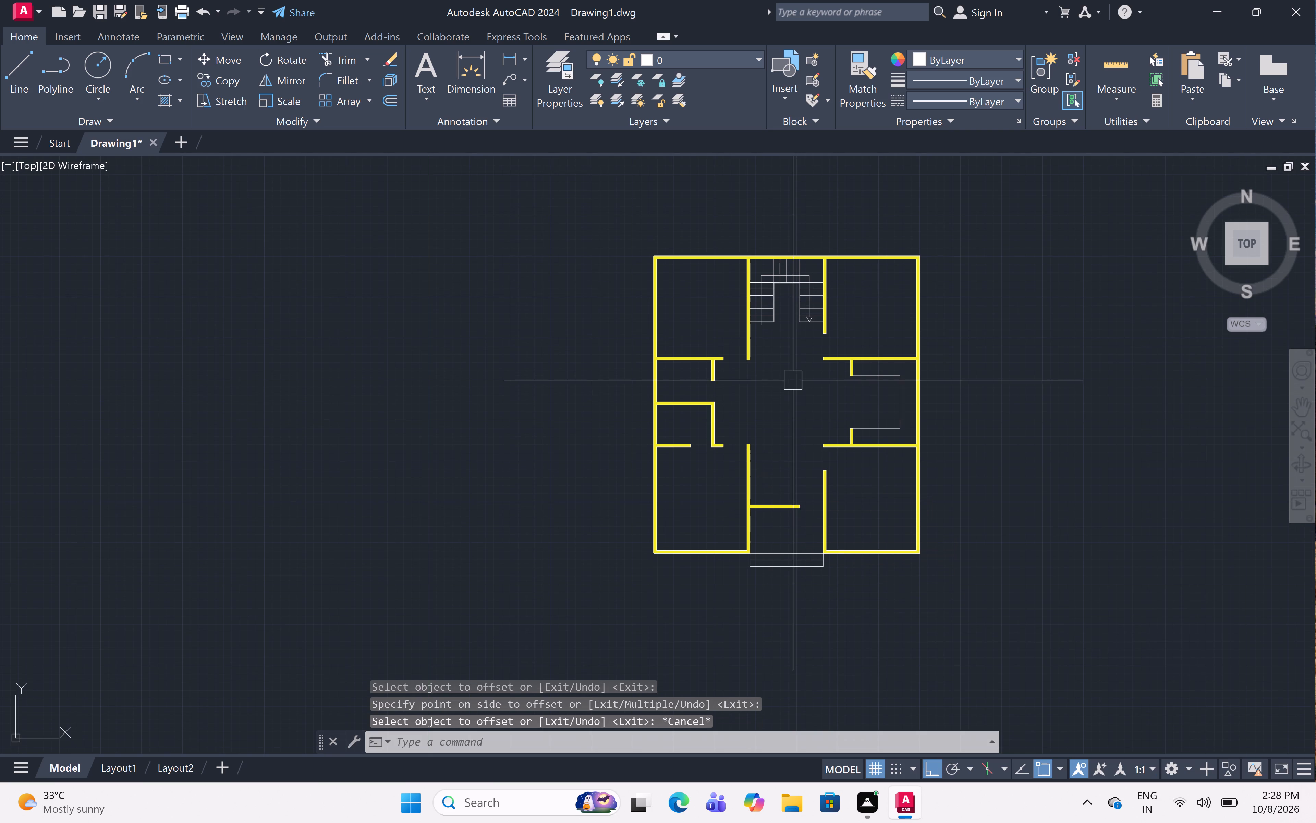
Make Layer1 the current layer.
scroll(728, 356, "up", 3)
middle_click_drag(728, 355, 730, 451)
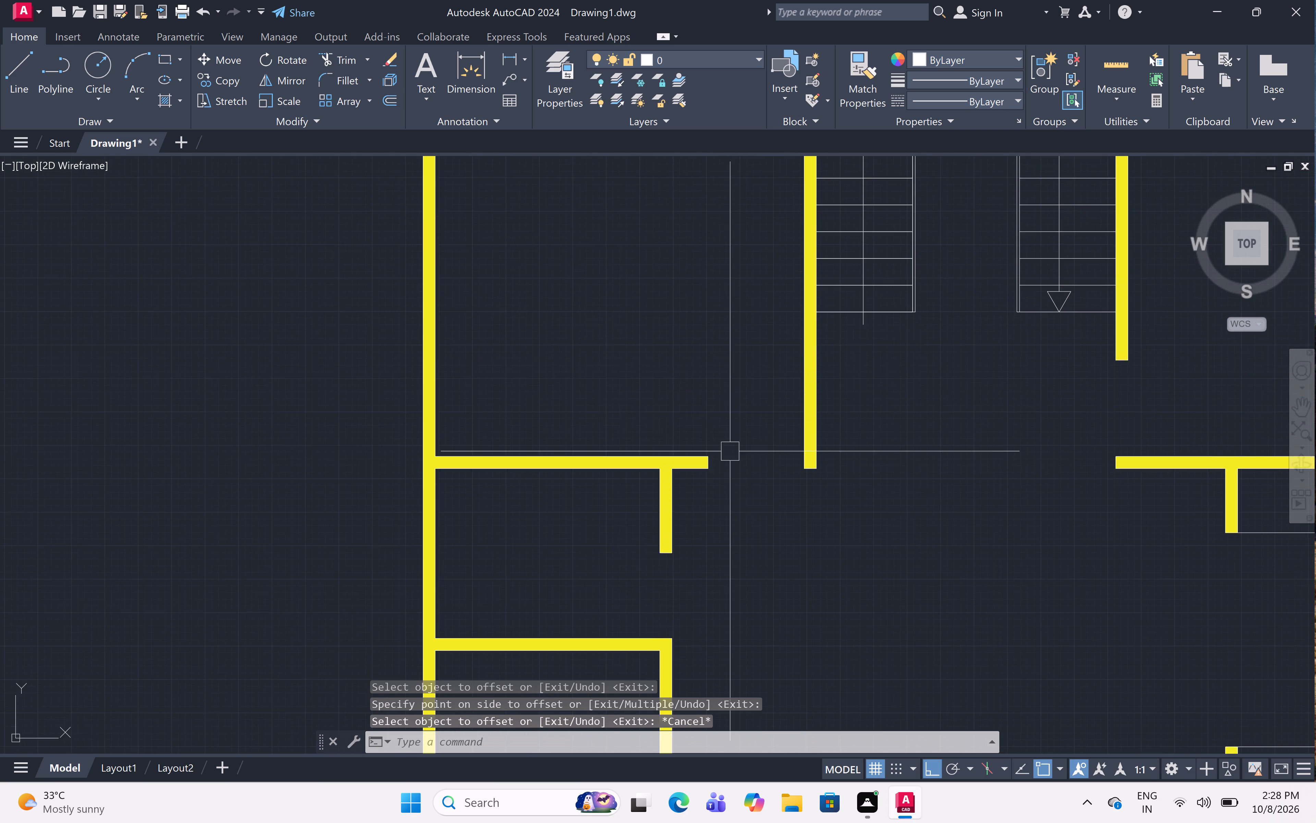
scroll(728, 433, "down", 2)
middle_click_drag(725, 426, 734, 487)
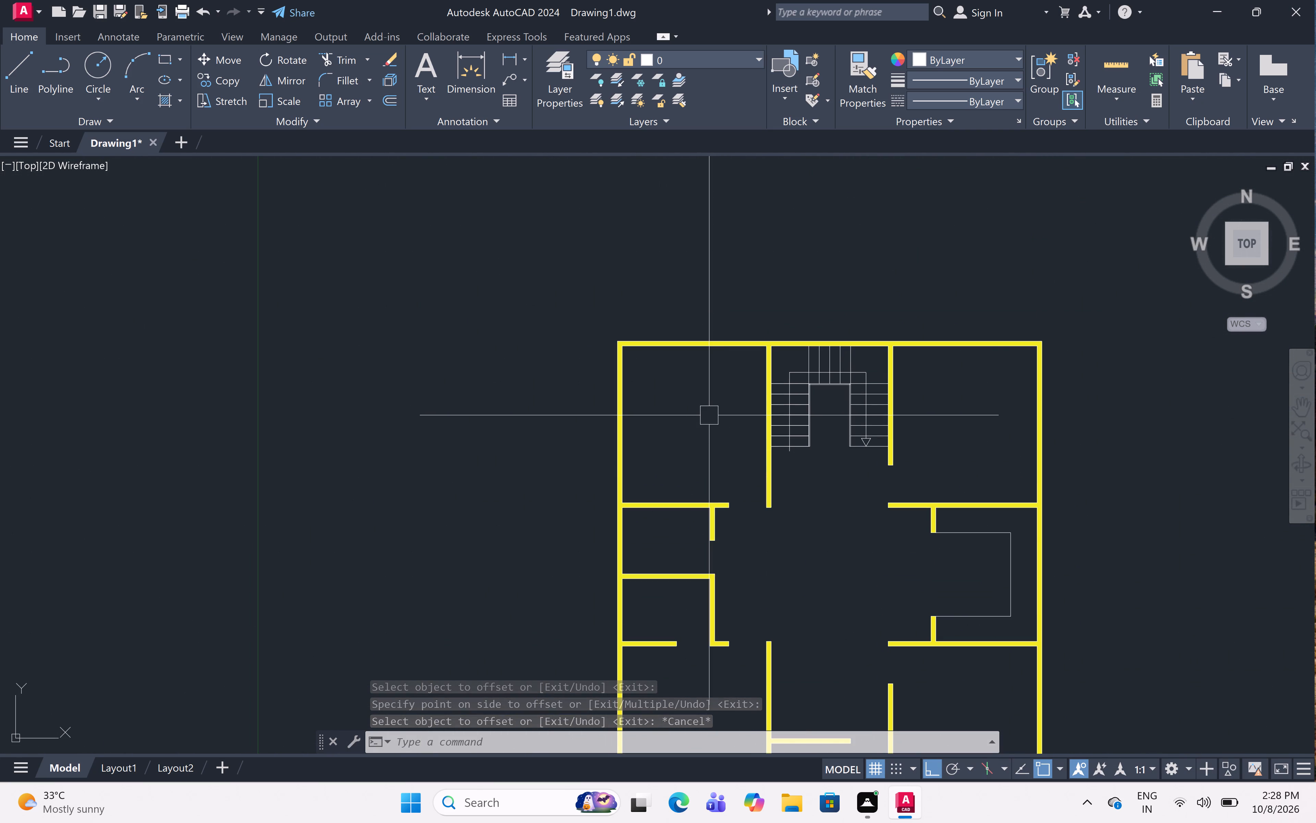
left_click(740, 57)
left_click(729, 103)
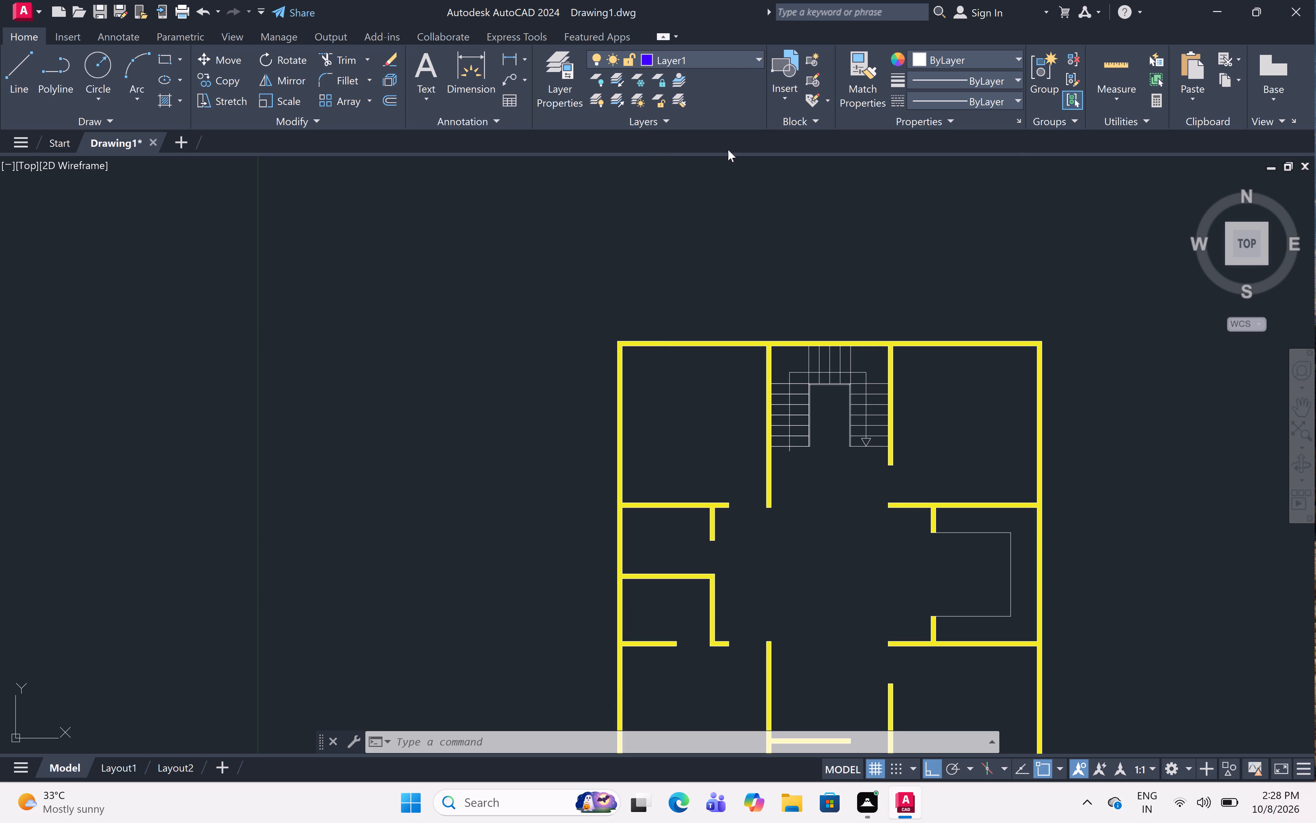
Define a multiline text box with 6" text height in the middle of the plan's northwest room.
scroll(722, 453, "up", 1)
middle_click_drag(721, 452, 613, 450)
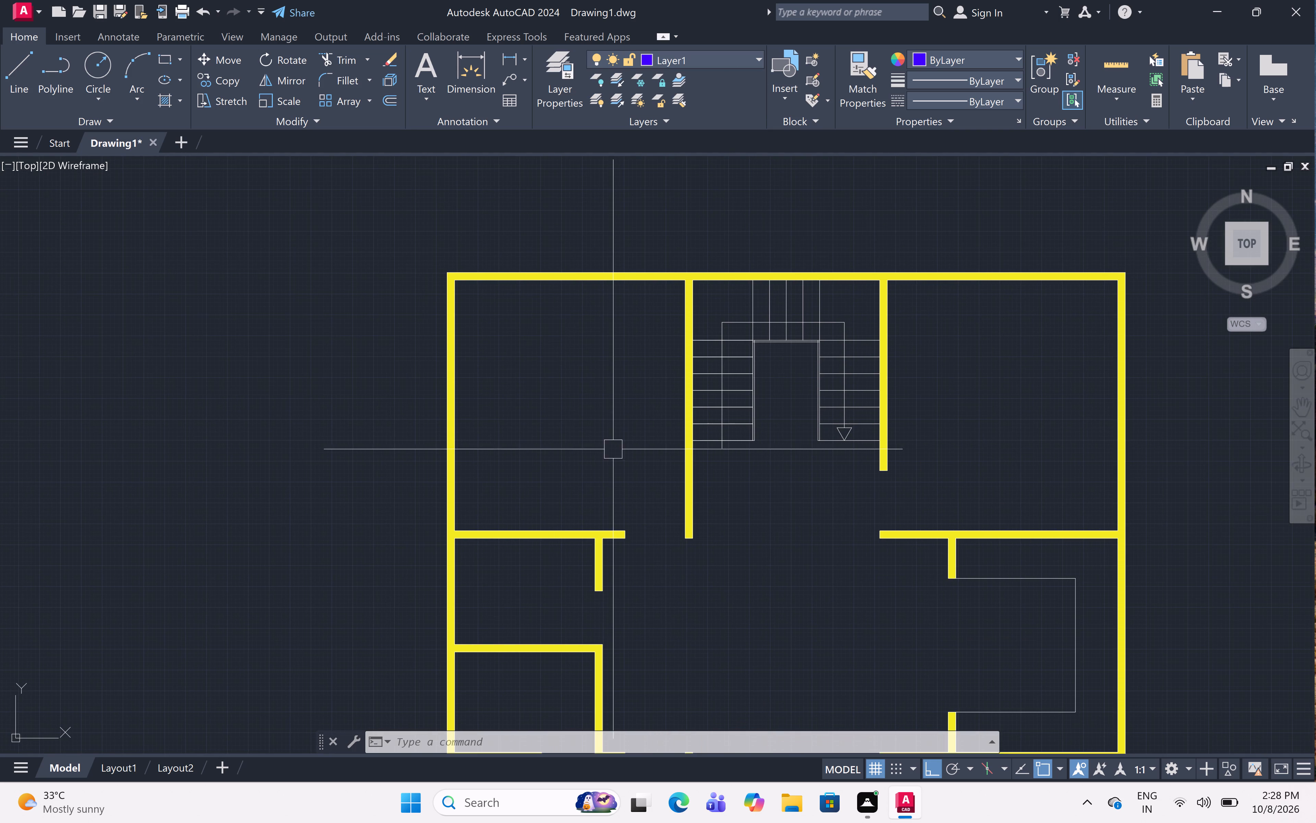
key("m")
key("t")
key("space")
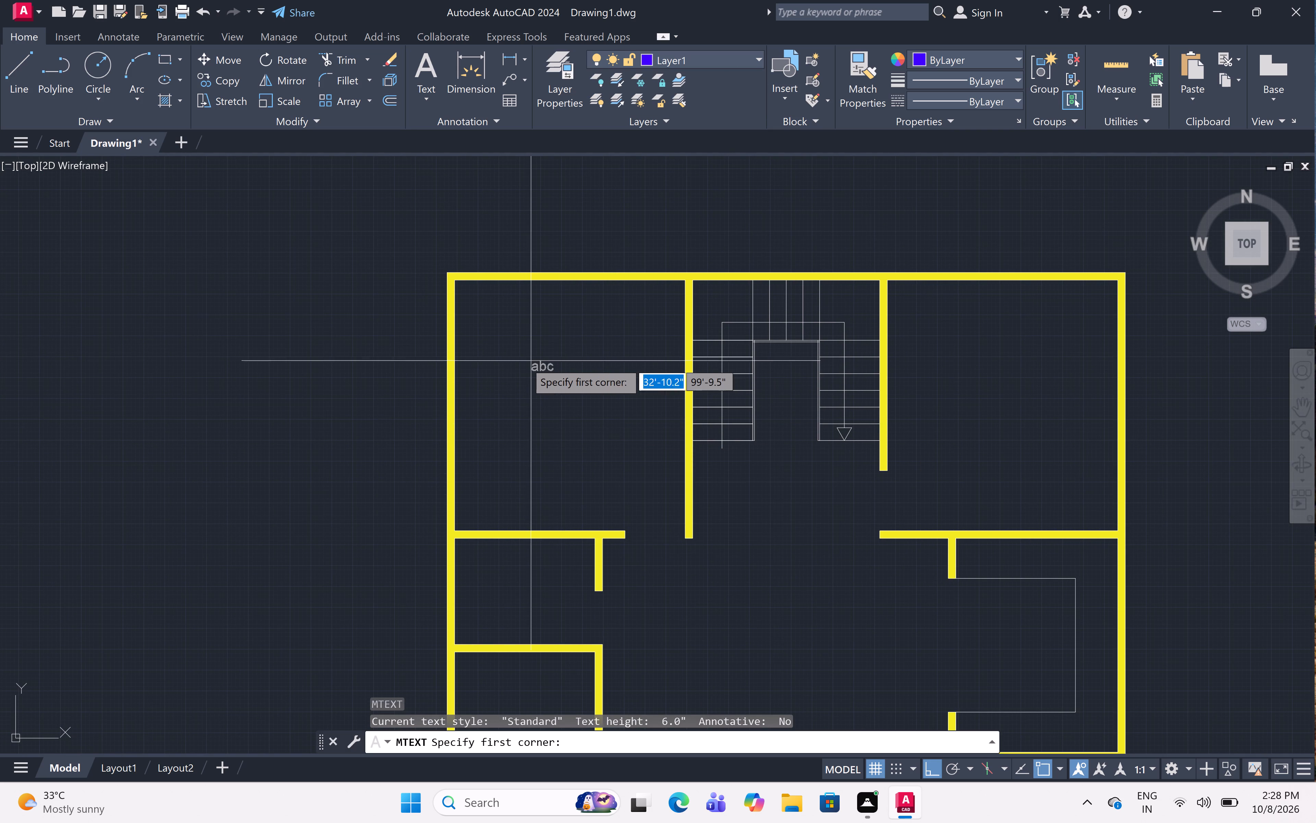
left_click(527, 380)
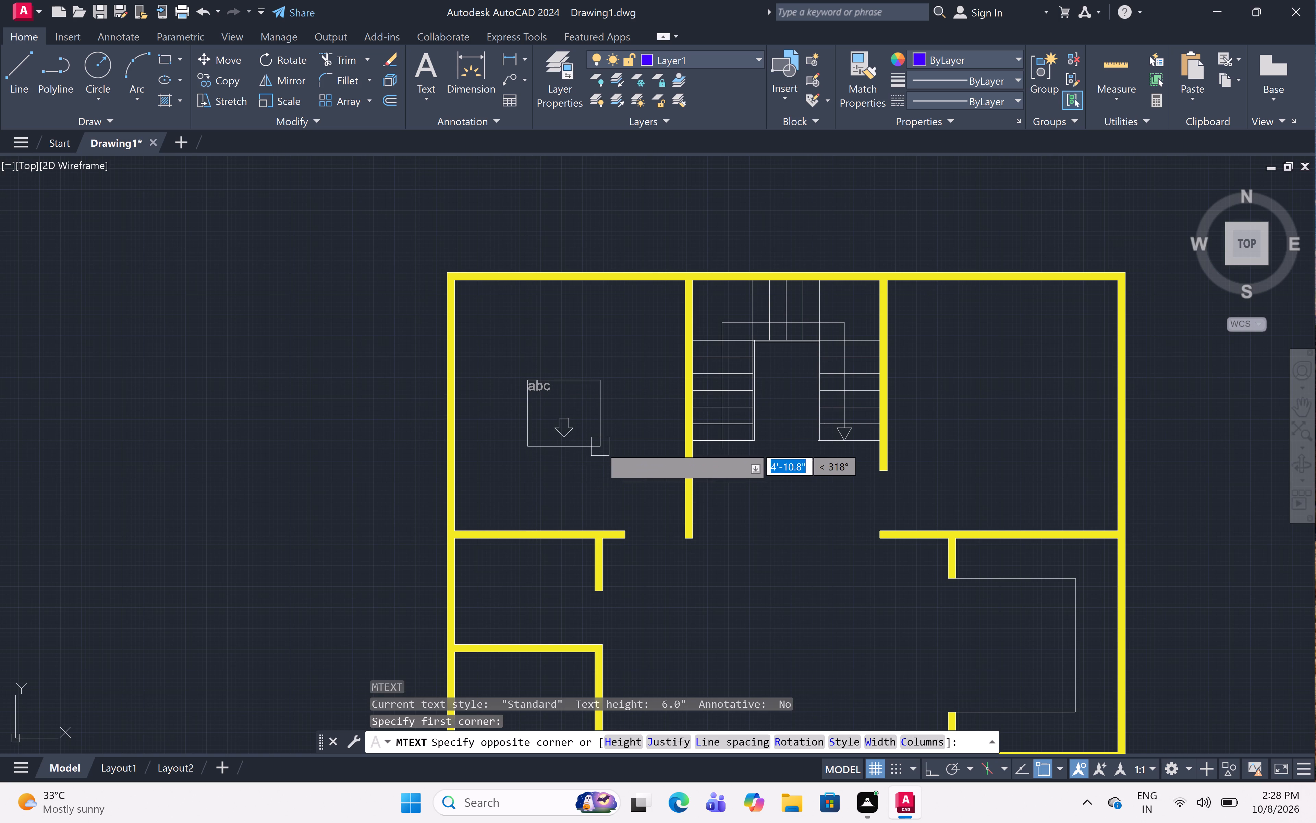
left_click(600, 446)
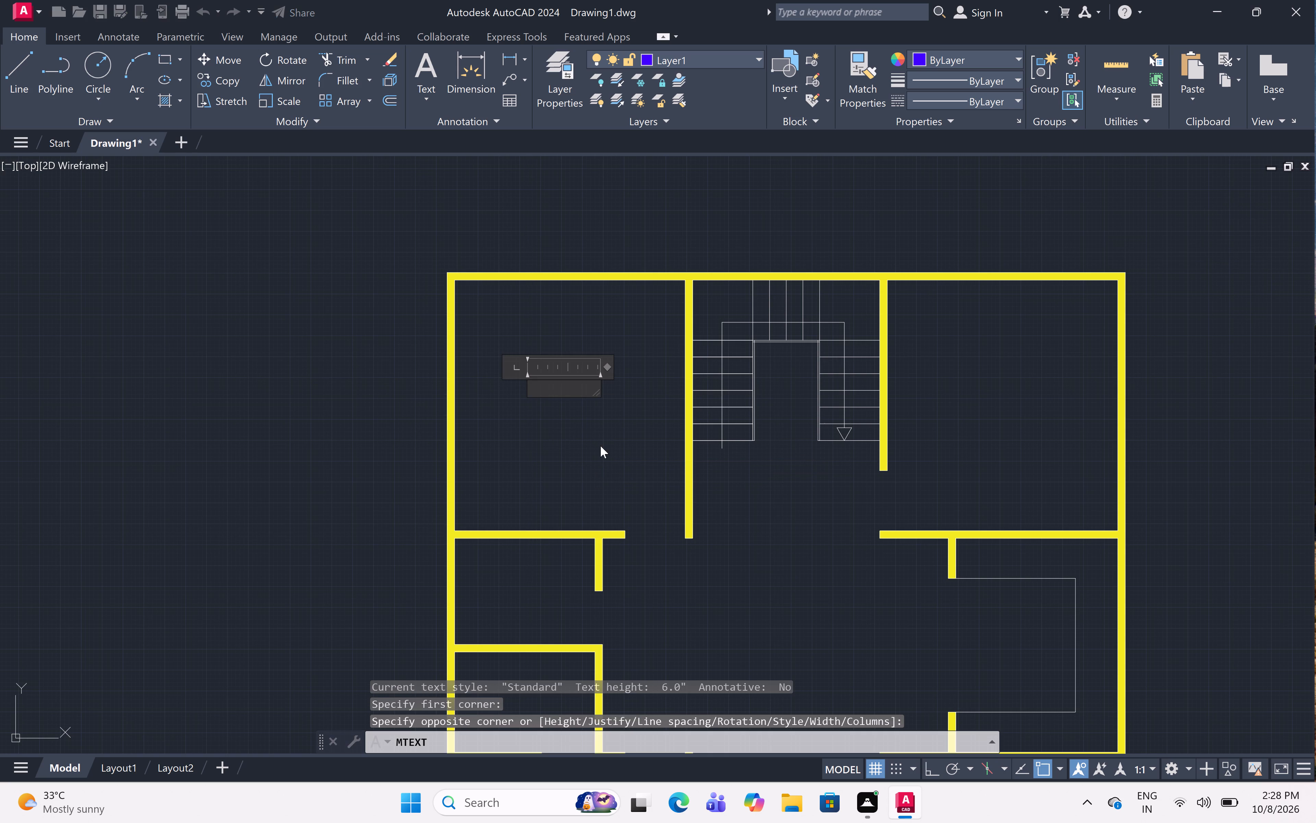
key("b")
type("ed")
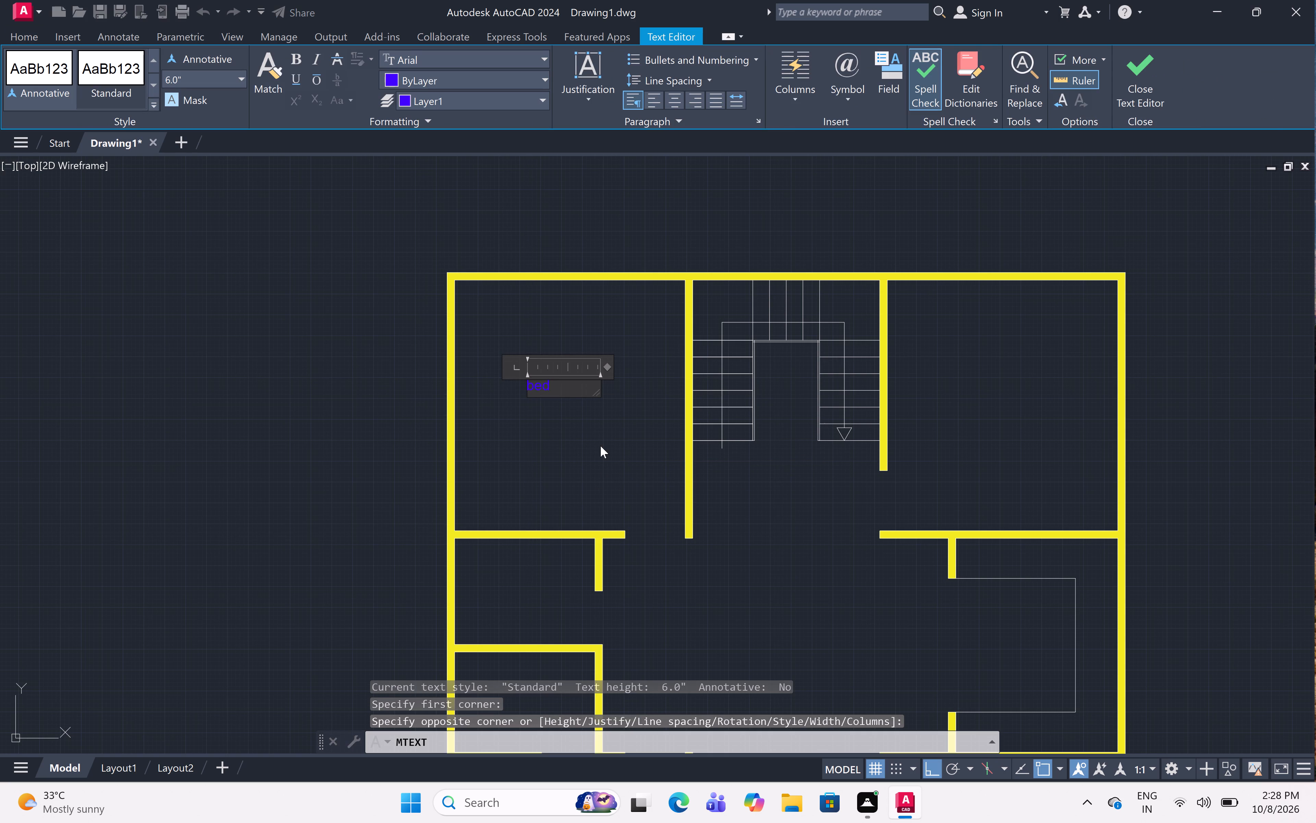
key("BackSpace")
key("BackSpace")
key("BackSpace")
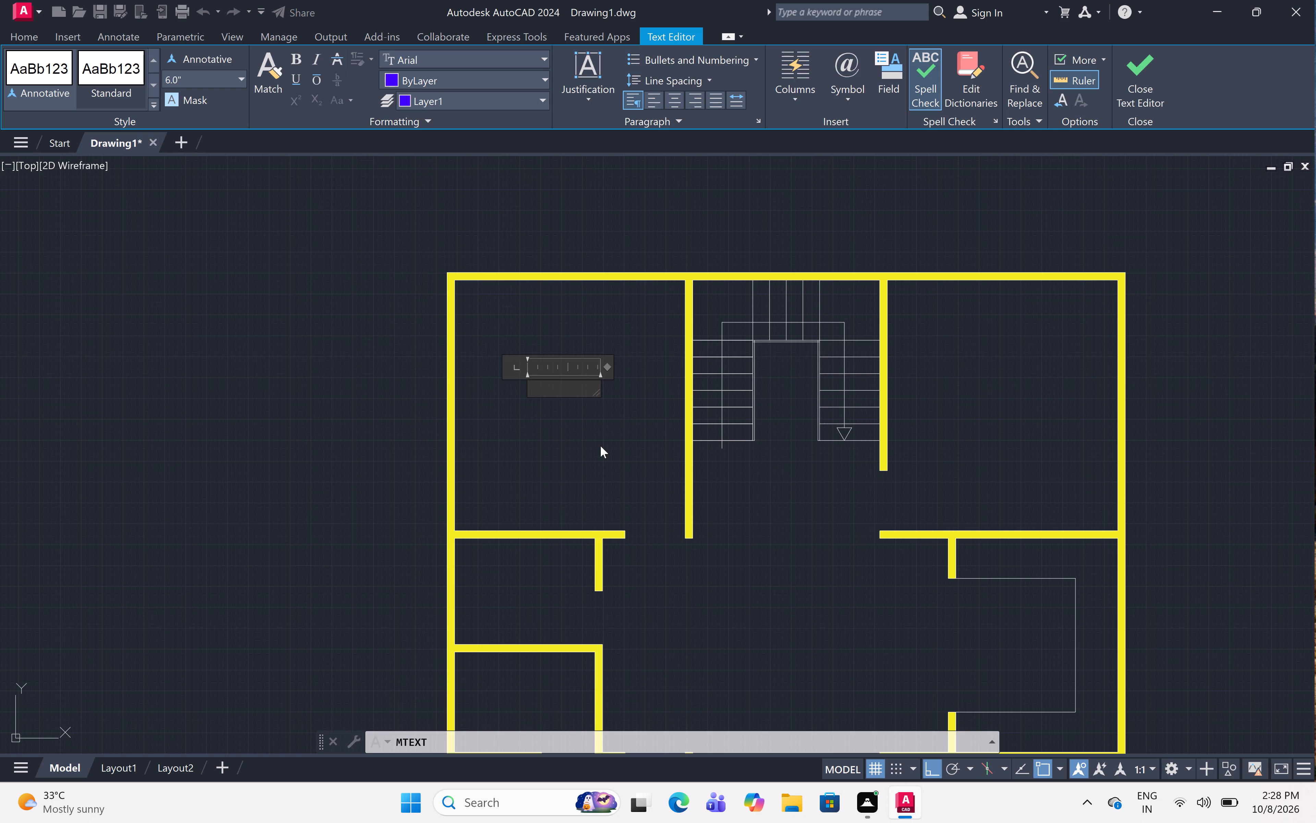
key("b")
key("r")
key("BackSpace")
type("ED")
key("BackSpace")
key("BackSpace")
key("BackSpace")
Enter the room label as BED over ROOM on two lines, indenting BED by one space, and finish the text.
key("space")
key("space")
type("BED")
key("Return")
type("ROO")
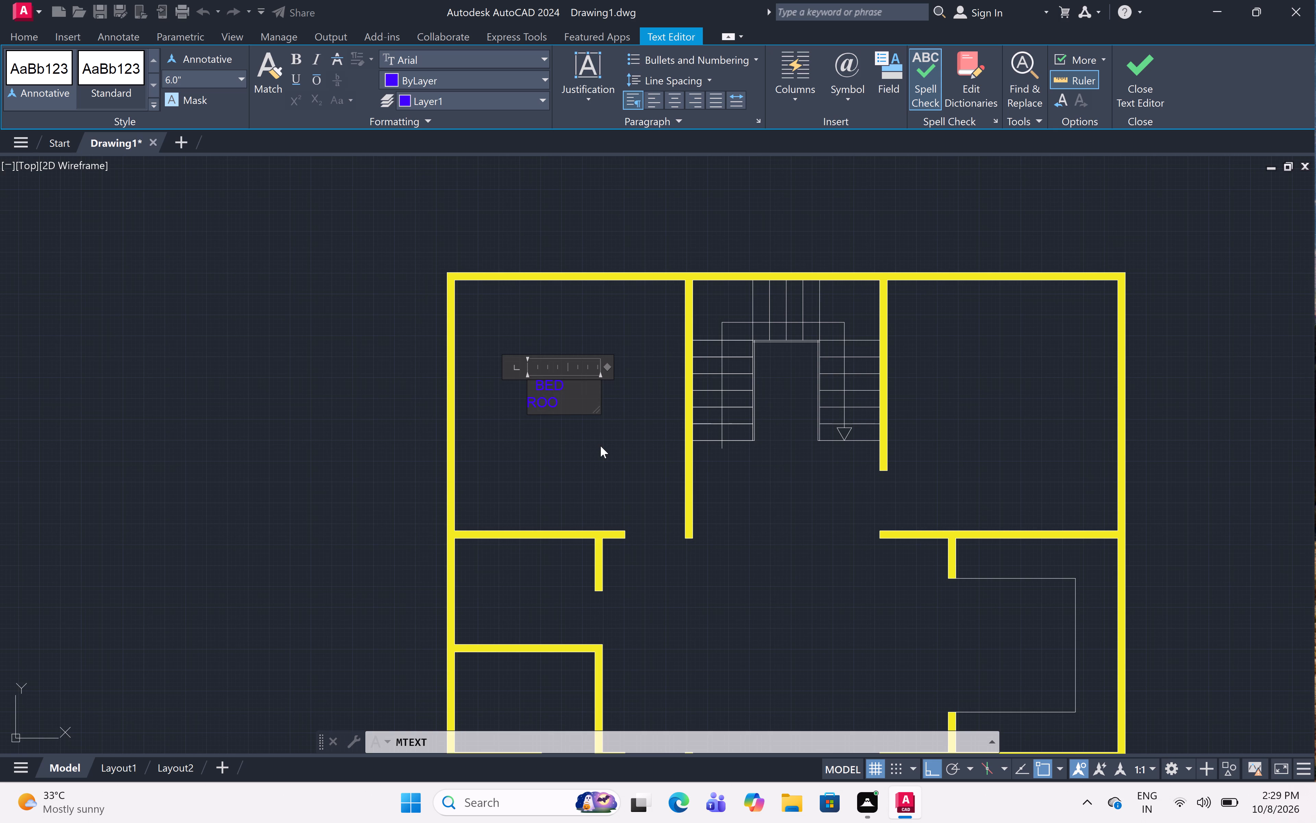
key("m")
left_click(531, 385)
key("BackSpace")
left_click(550, 449)
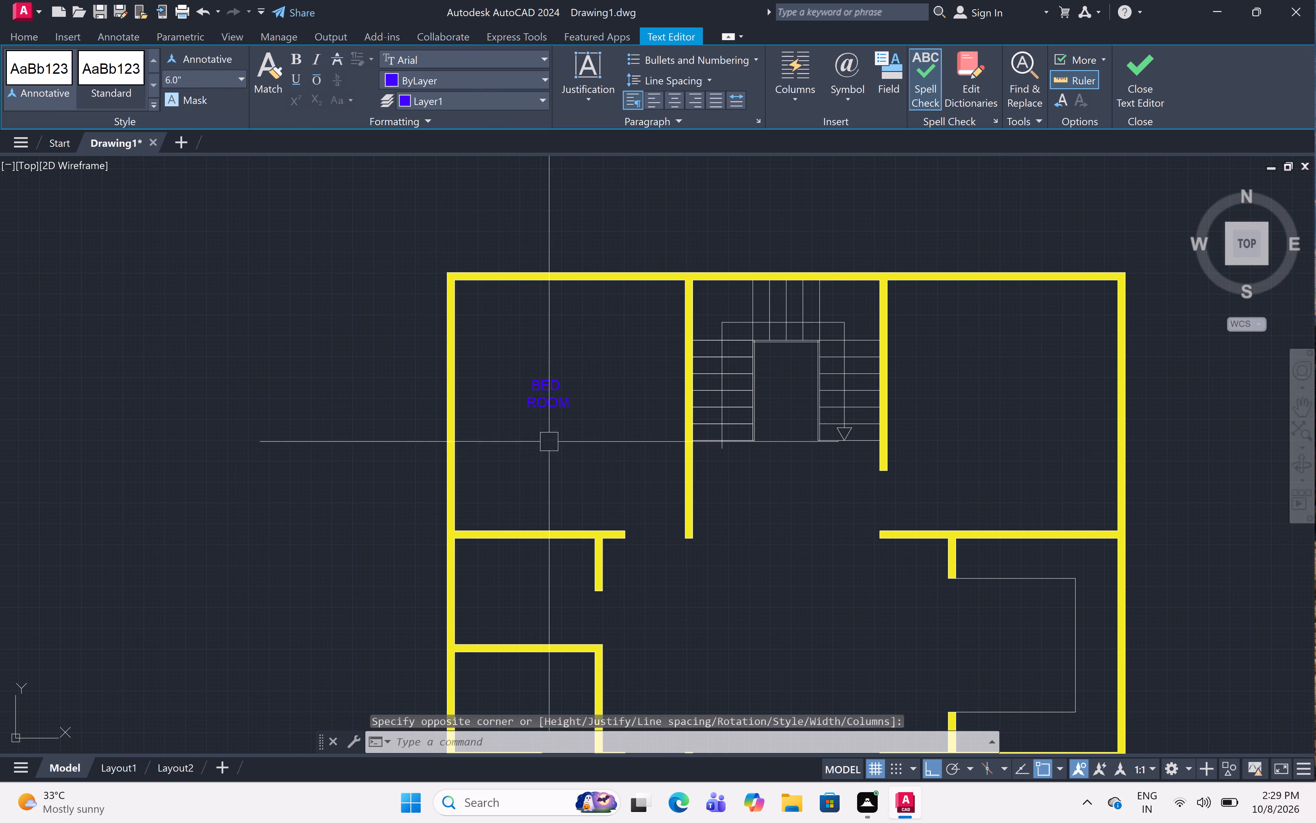
Move the BED ROOM label slightly east, closer to the centre of the northwest room.
scroll(566, 393, "up", 2)
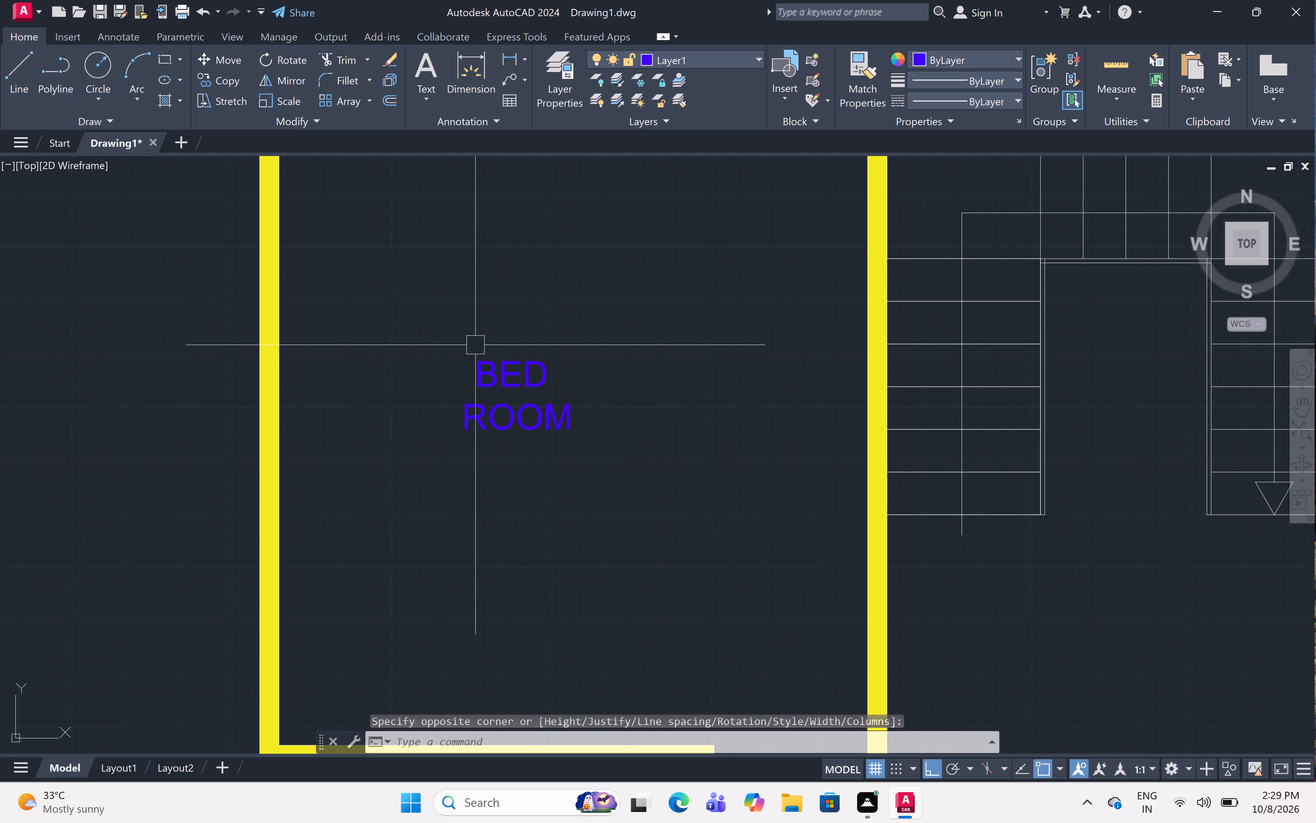
left_click(459, 340)
left_click(614, 480)
key("m")
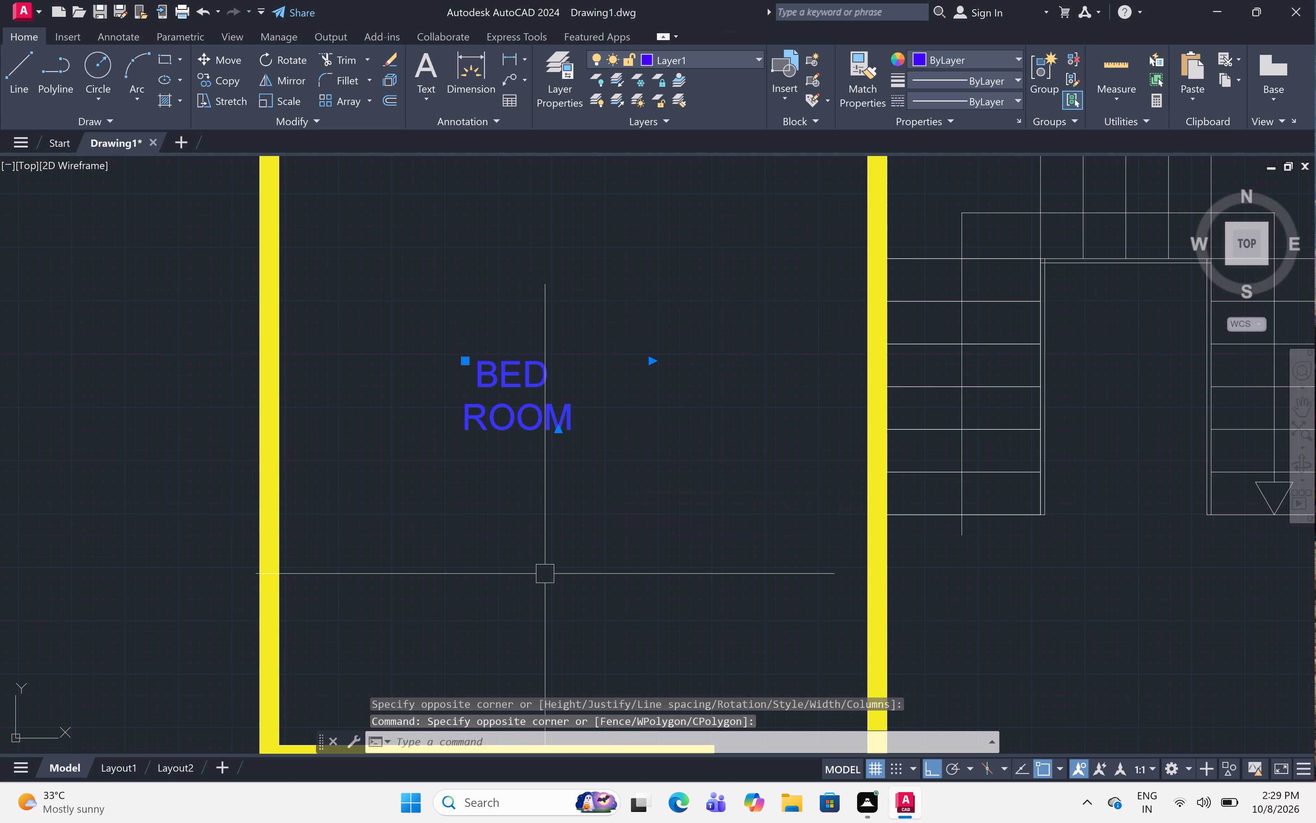
key("space")
left_click(507, 394)
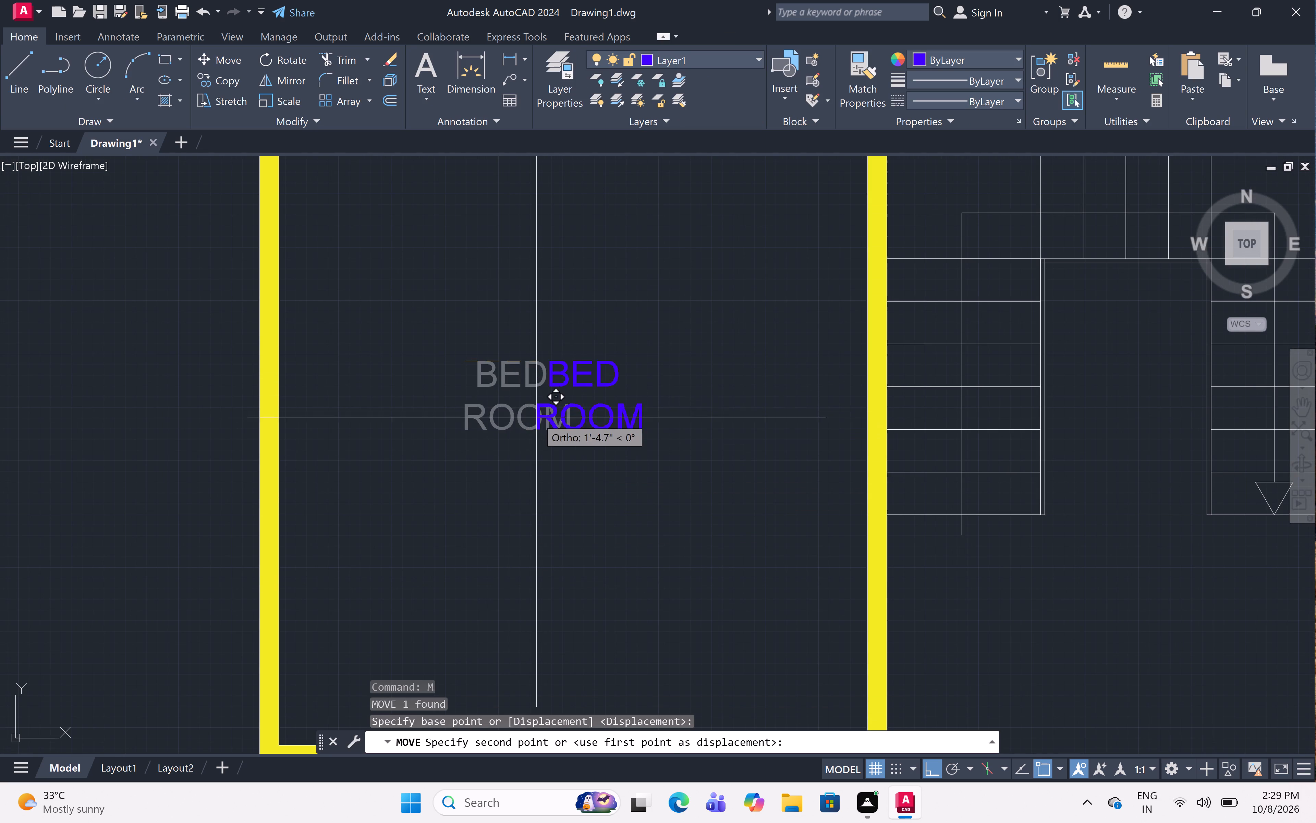
scroll(508, 397, "up", 3)
left_click(478, 369)
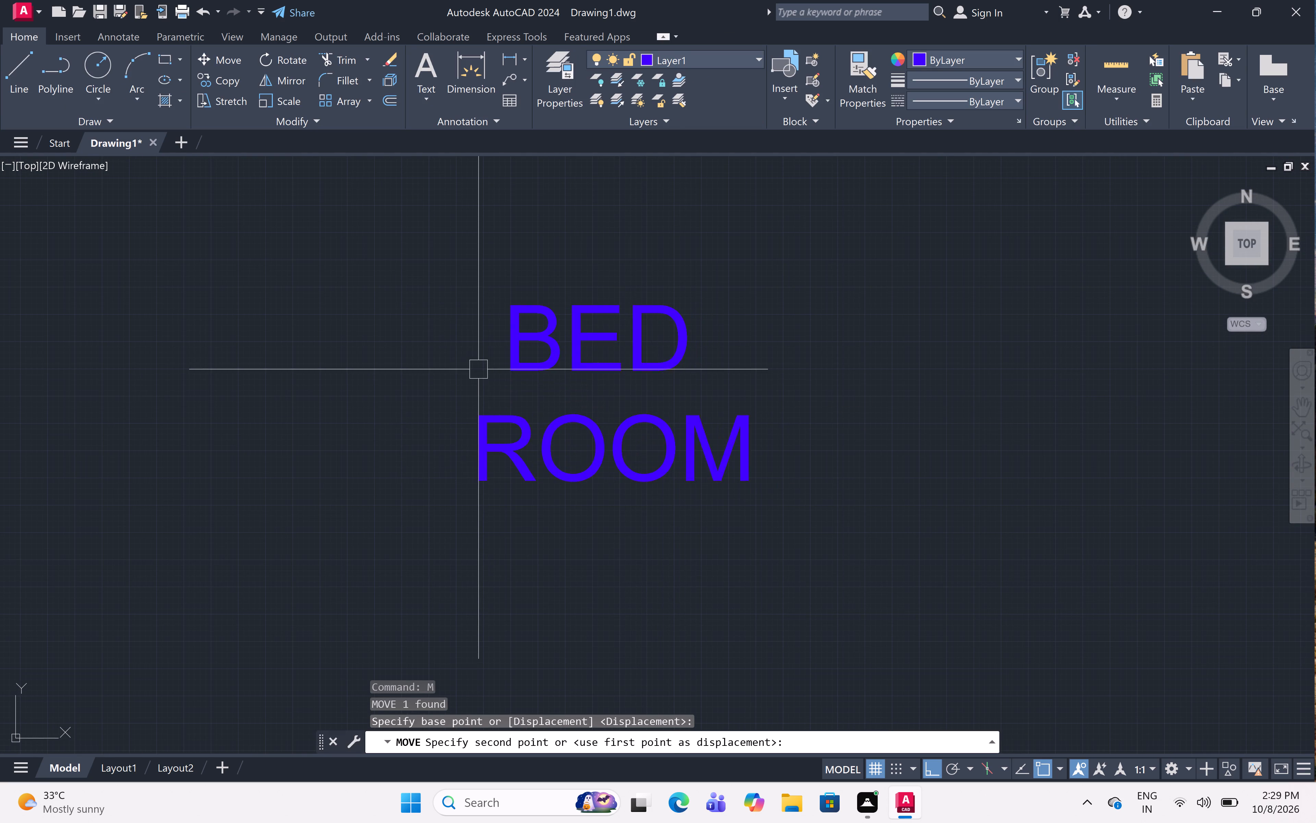
scroll(478, 368, "down", 5)
left_click(492, 382)
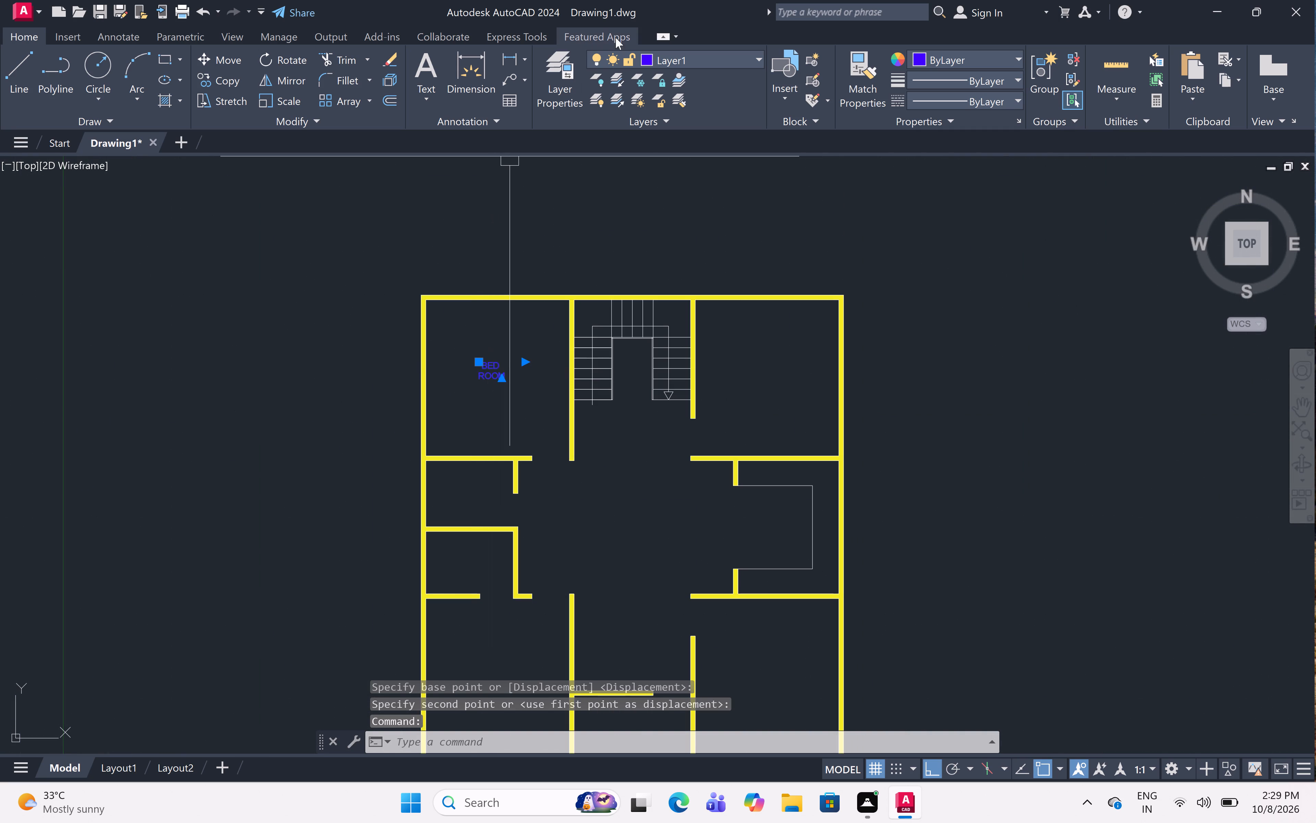
Change Layer1's colour to index colour 150.
left_click(679, 58)
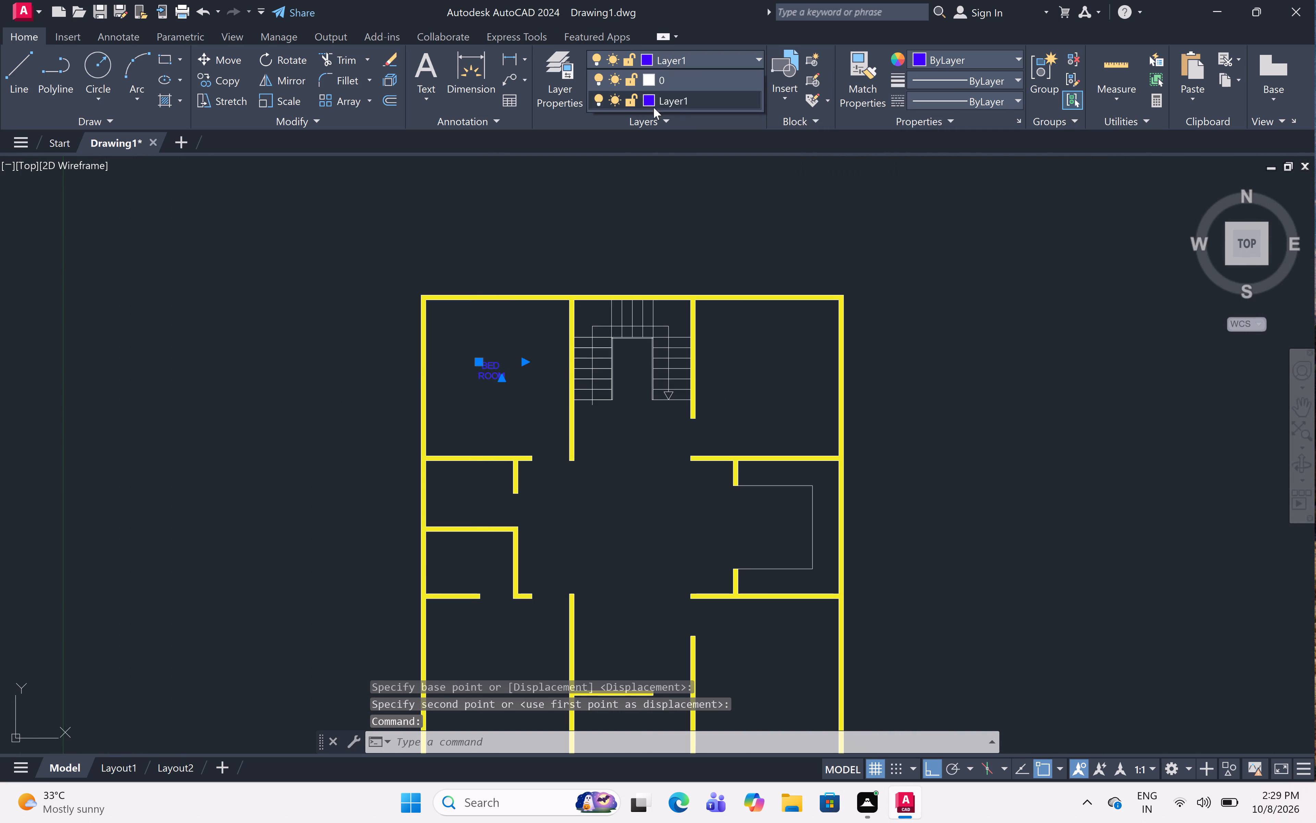
left_click(647, 102)
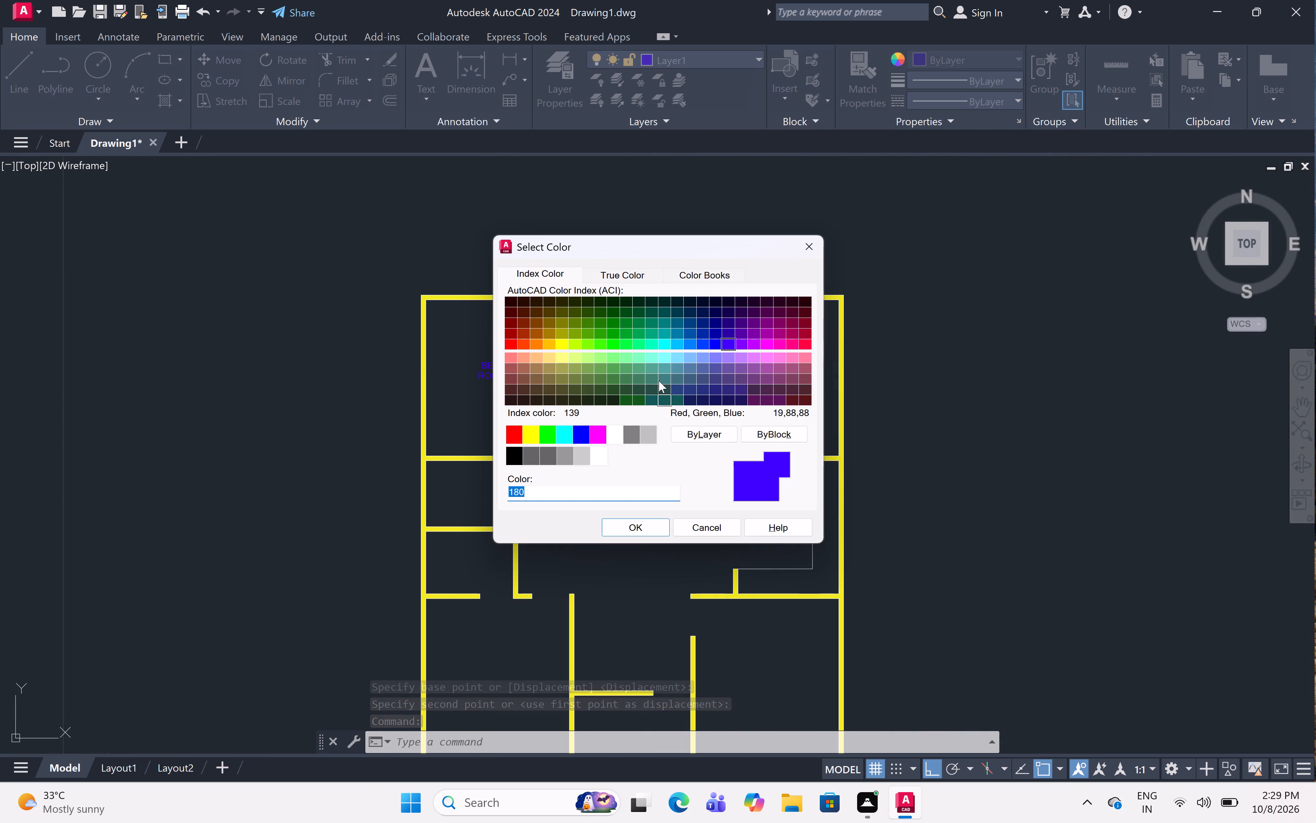
left_click(692, 341)
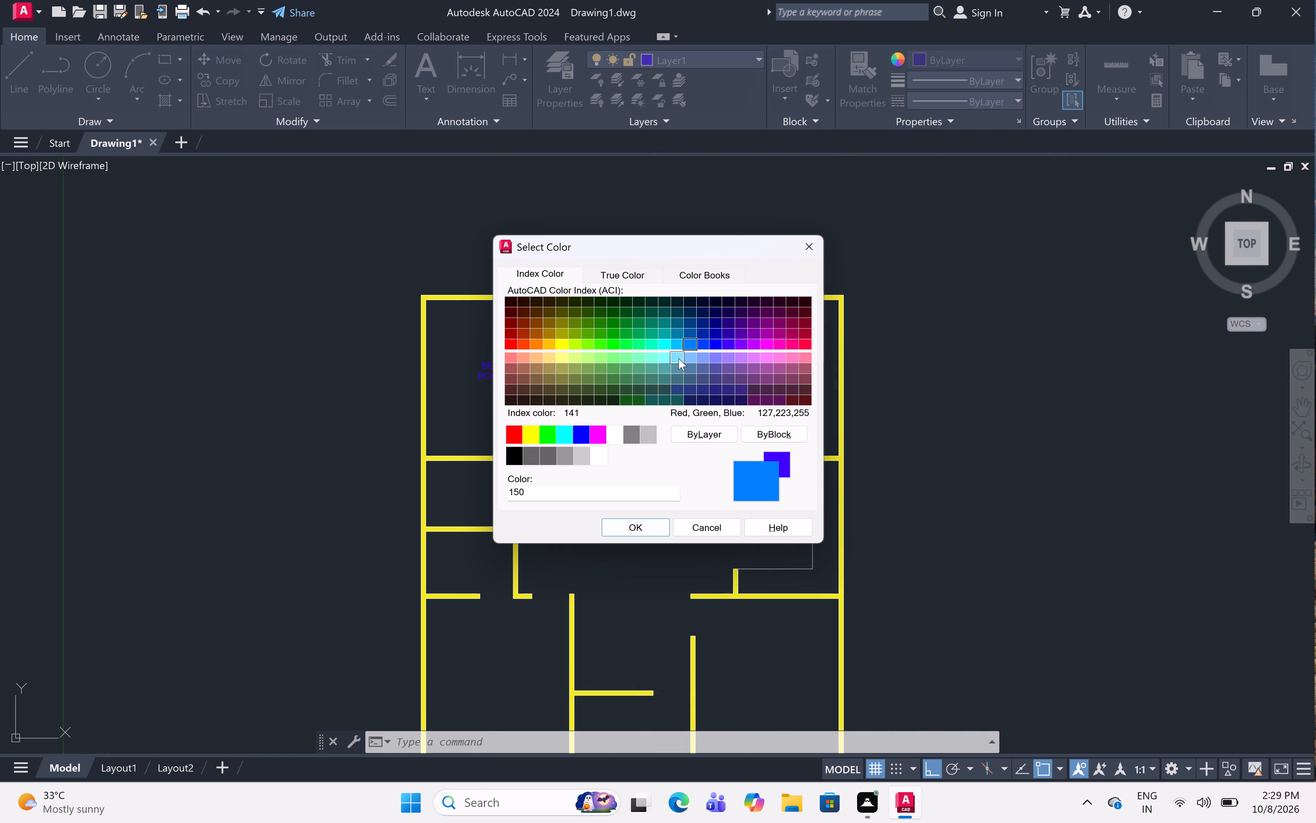
left_click(651, 534)
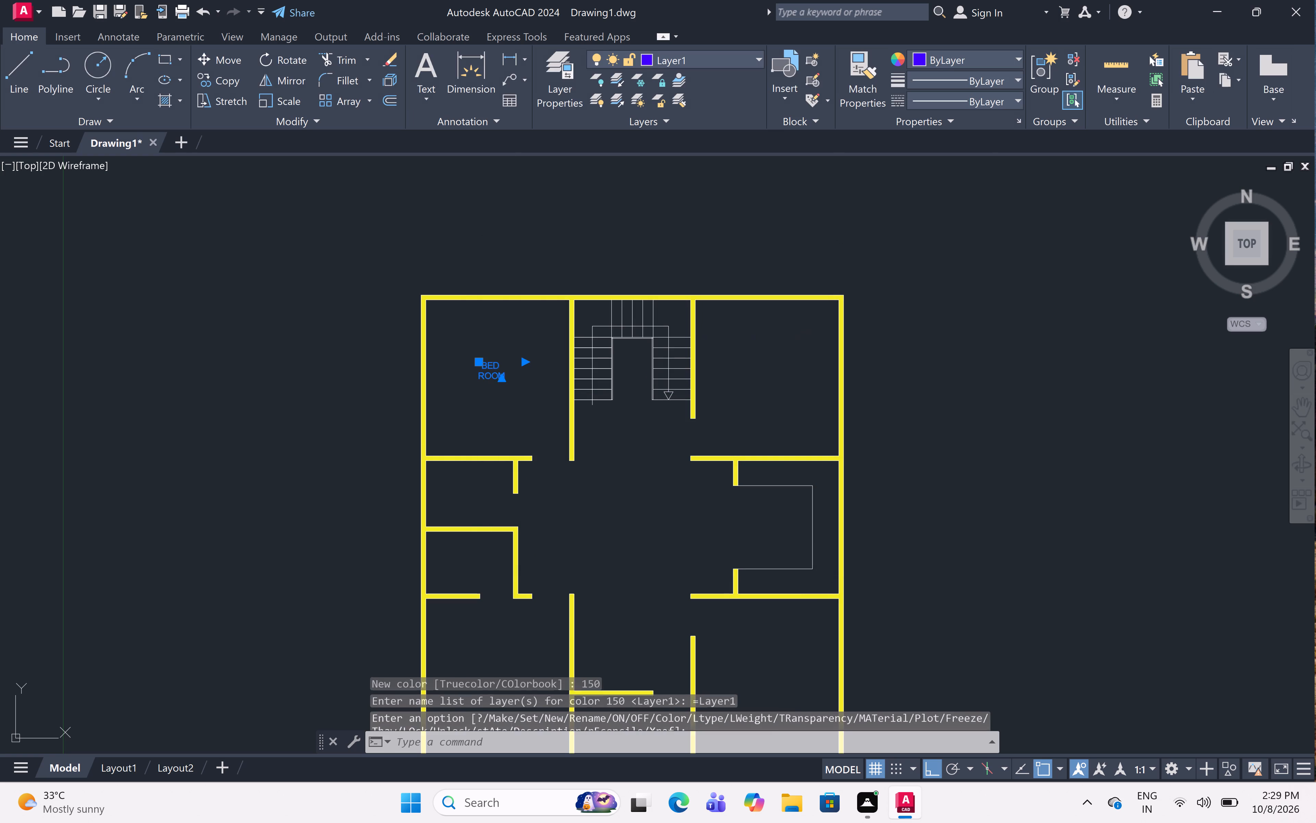
key("Escape")
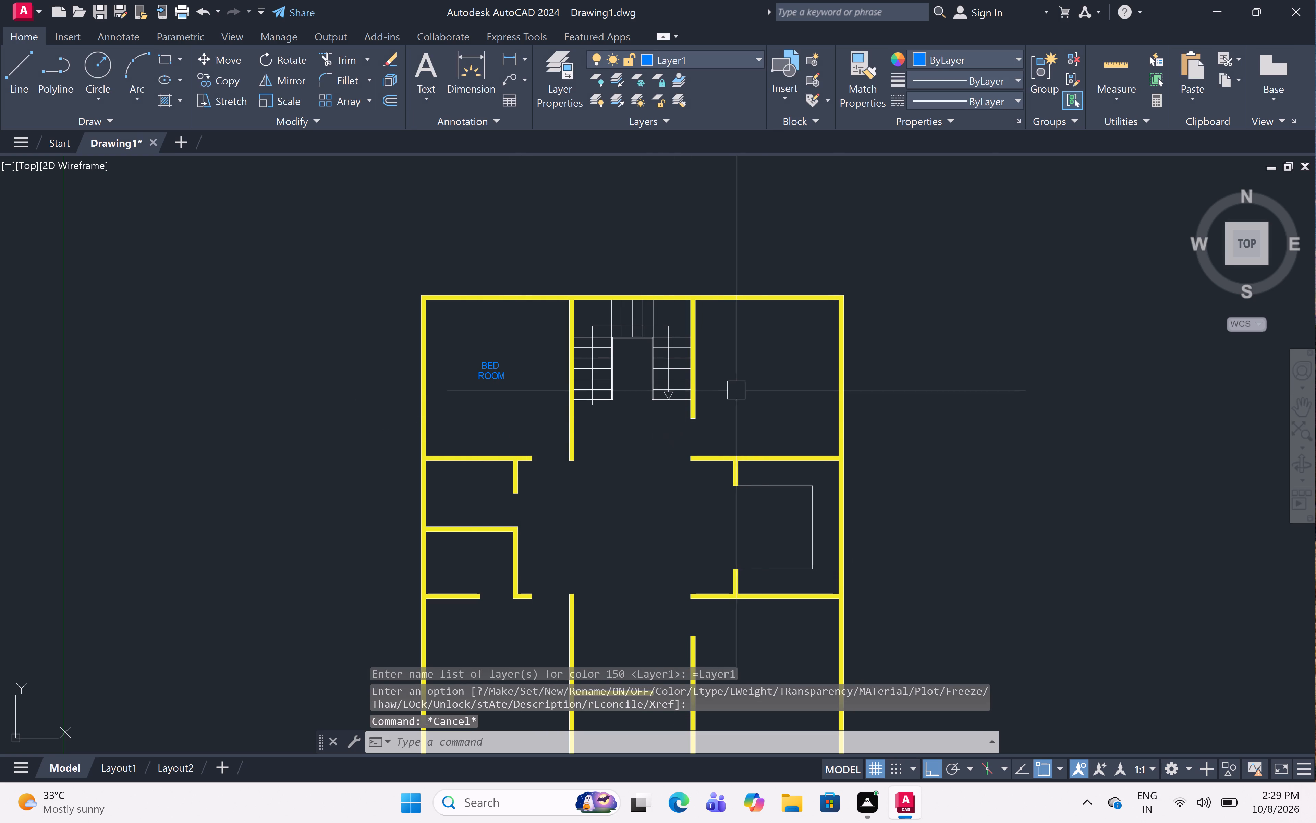
Add a multiline text label reading BED over ROOM in the middle of the northeast room, indenting BED by one space.
scroll(769, 373, "up", 2)
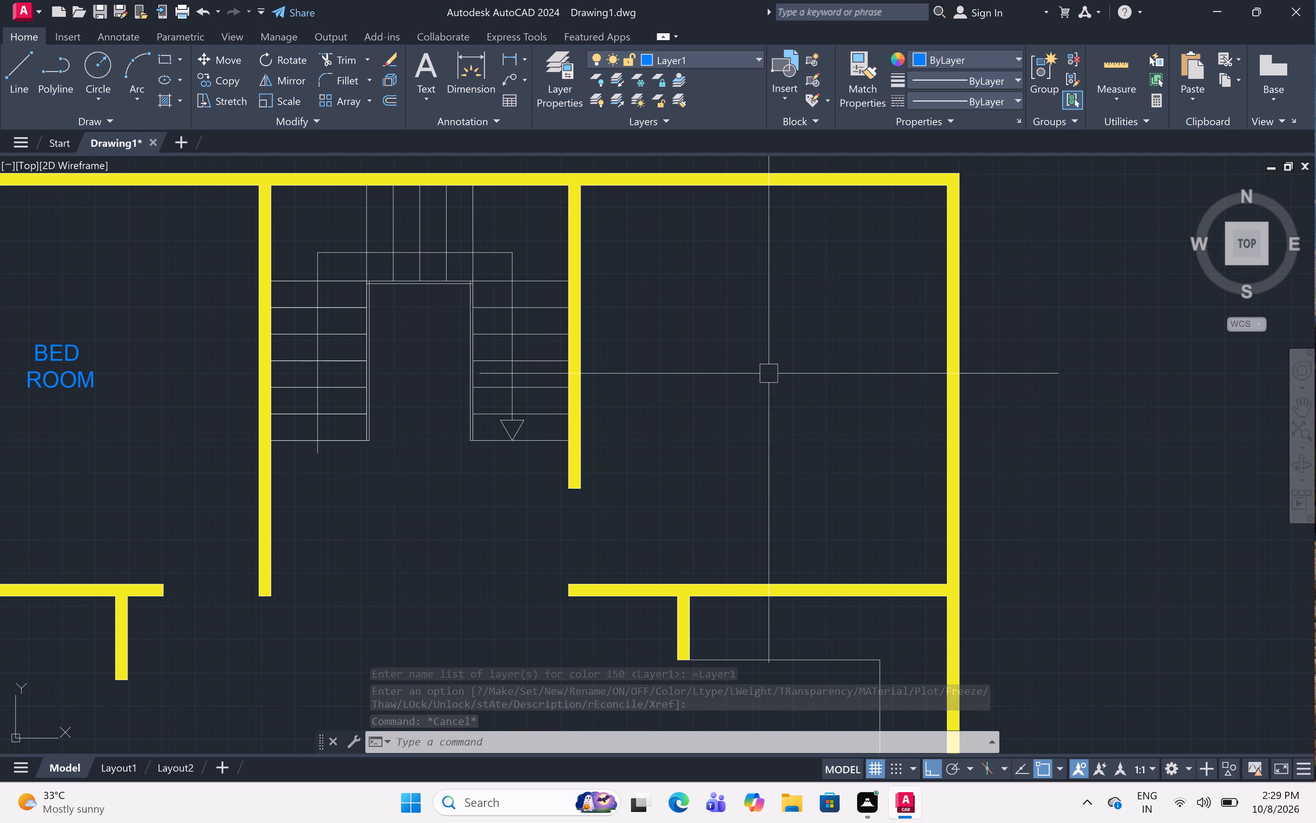
type("MT")
key("space")
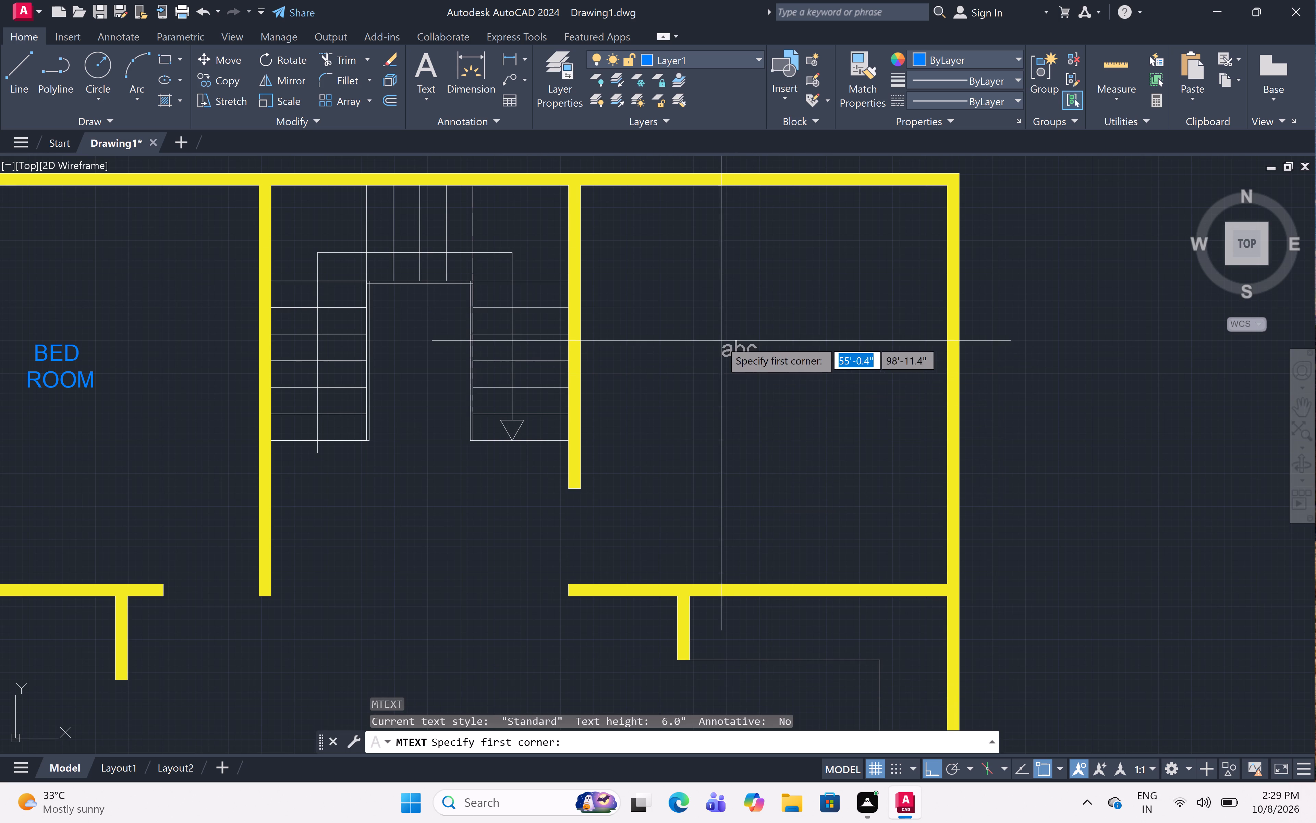
left_click(714, 339)
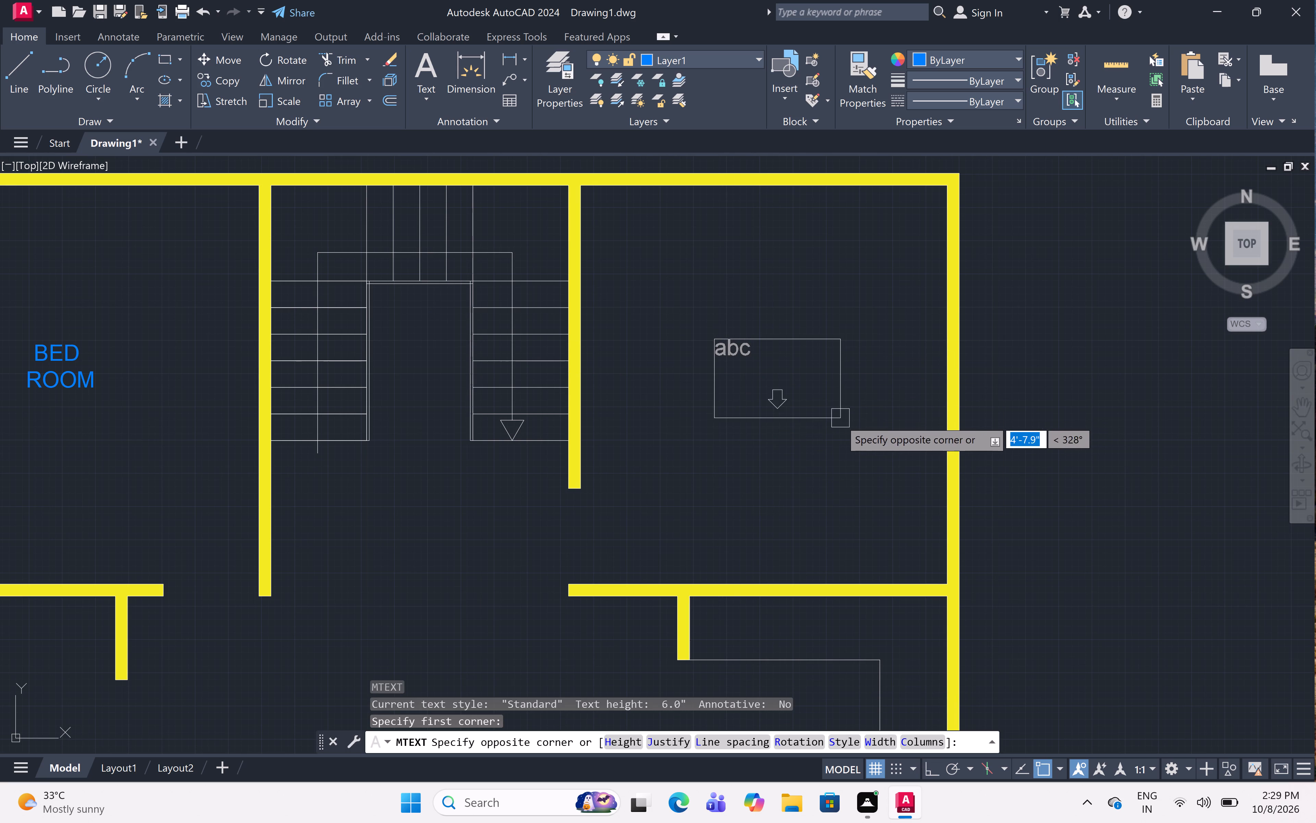
left_click(814, 422)
key("space")
type("BED")
key("Return")
type("ROOM")
left_click(746, 432)
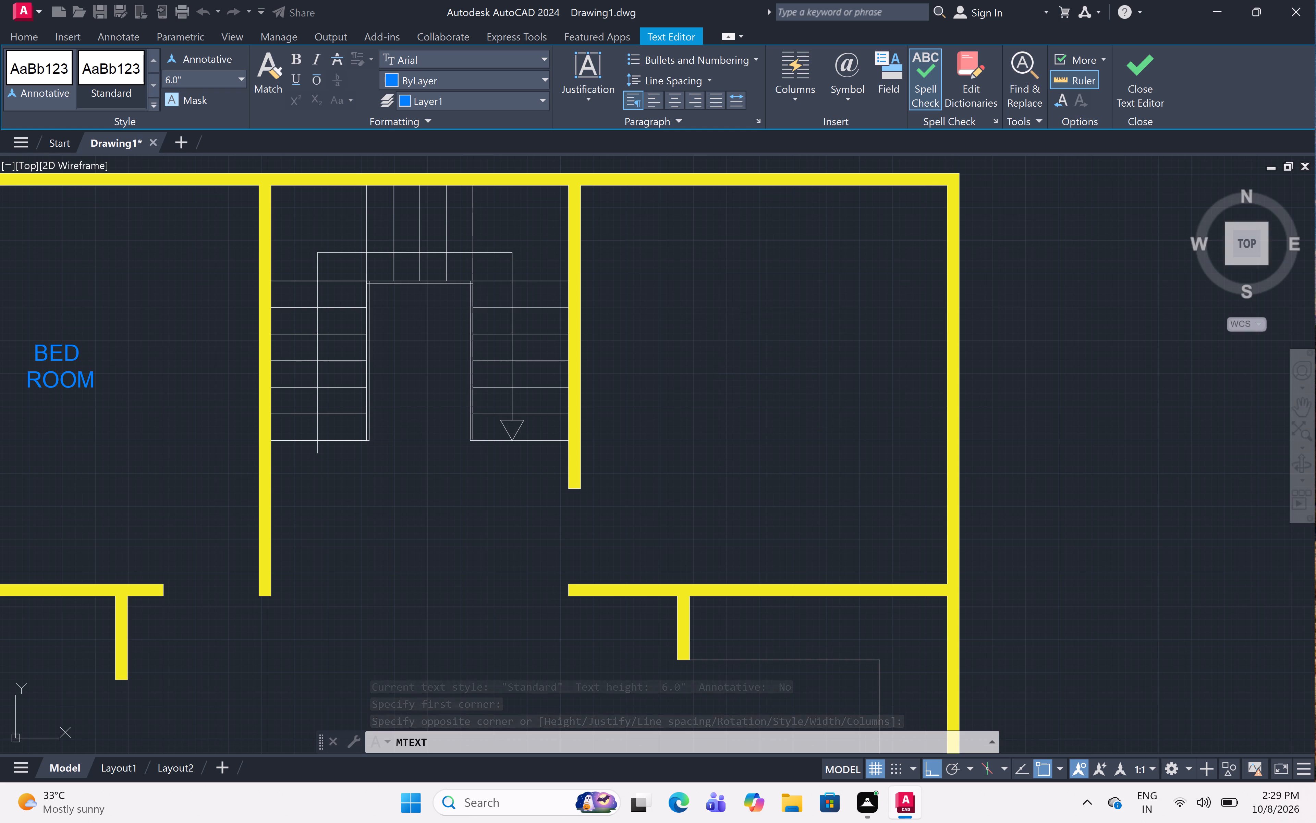
Add a multiline text label reading BATH over W/C in the northern of the two small rooms on the plan's west side.
scroll(760, 405, "down", 4)
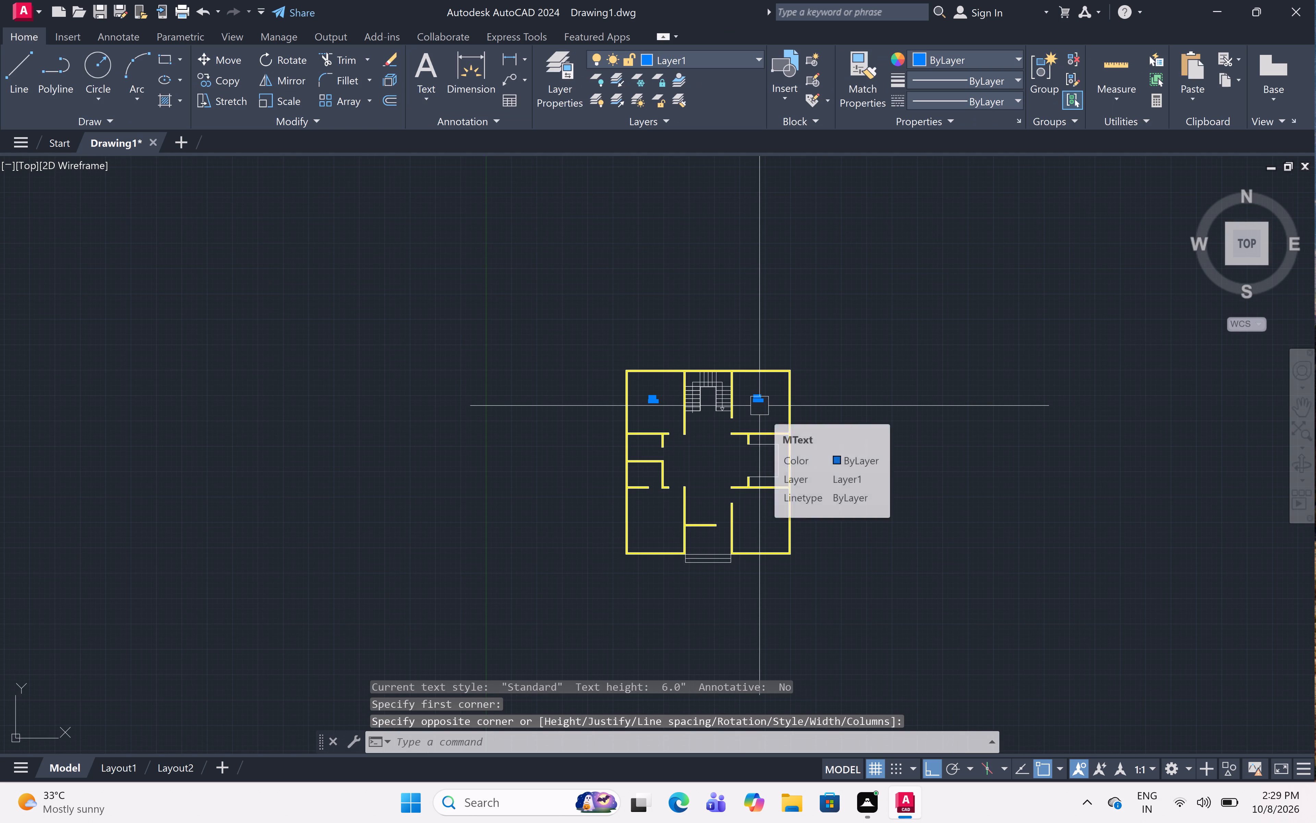
scroll(642, 445, "up", 4)
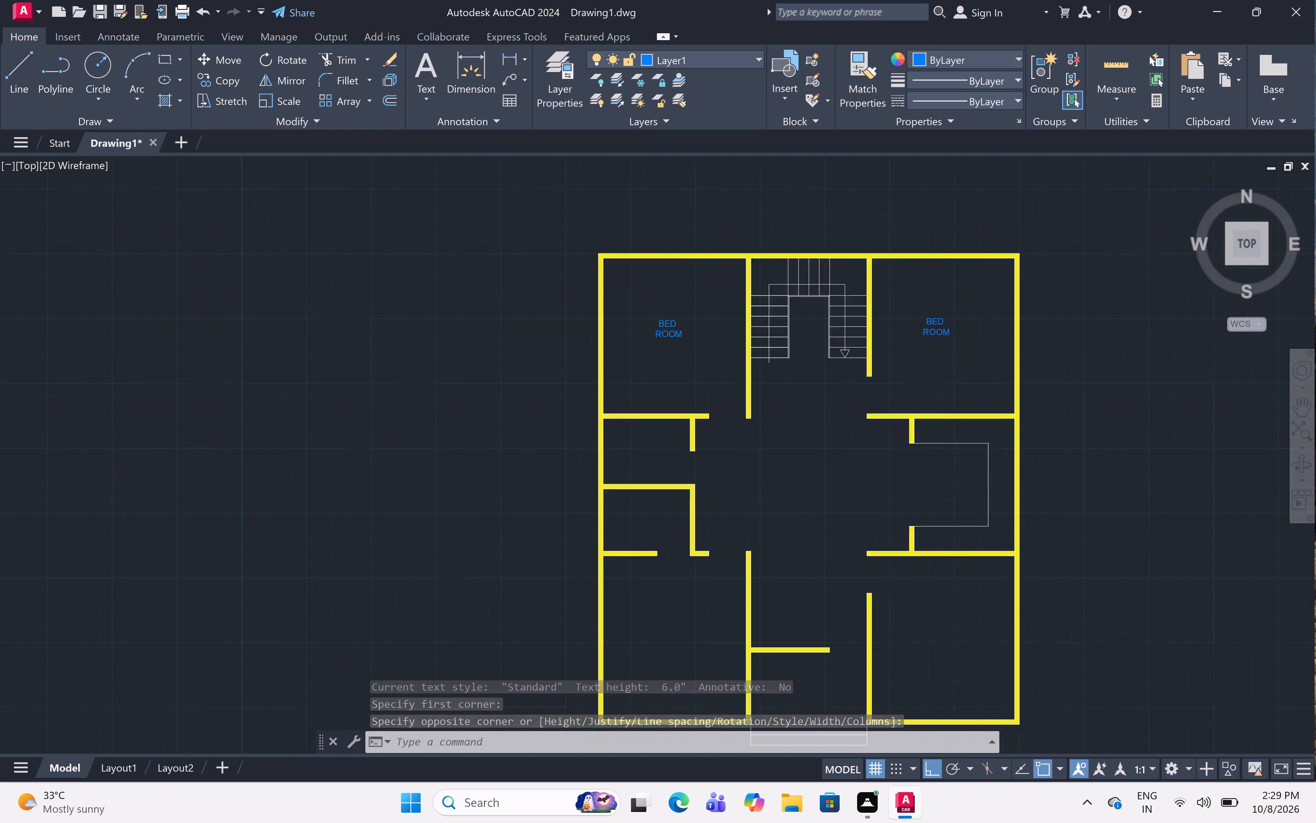
key("m")
type("T")
key("space")
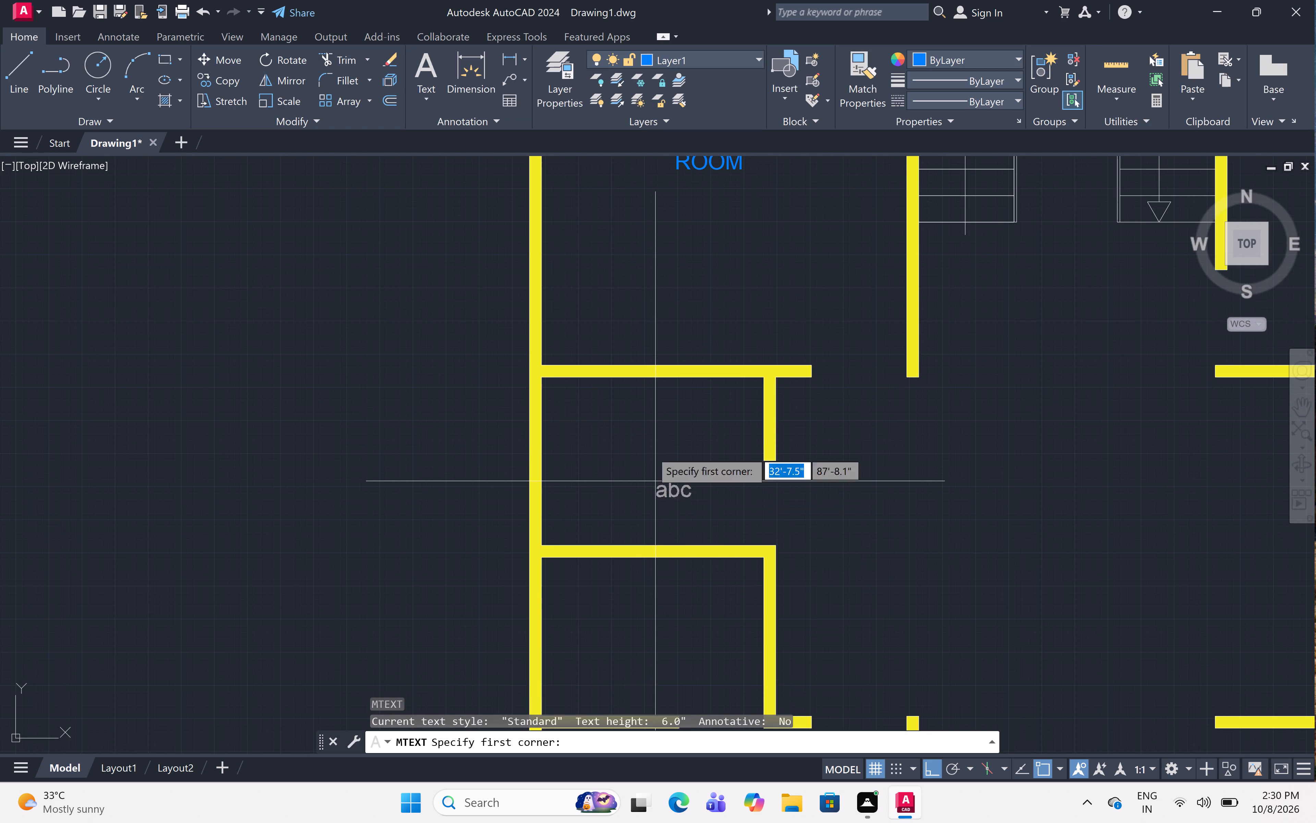
scroll(655, 409, "up", 1)
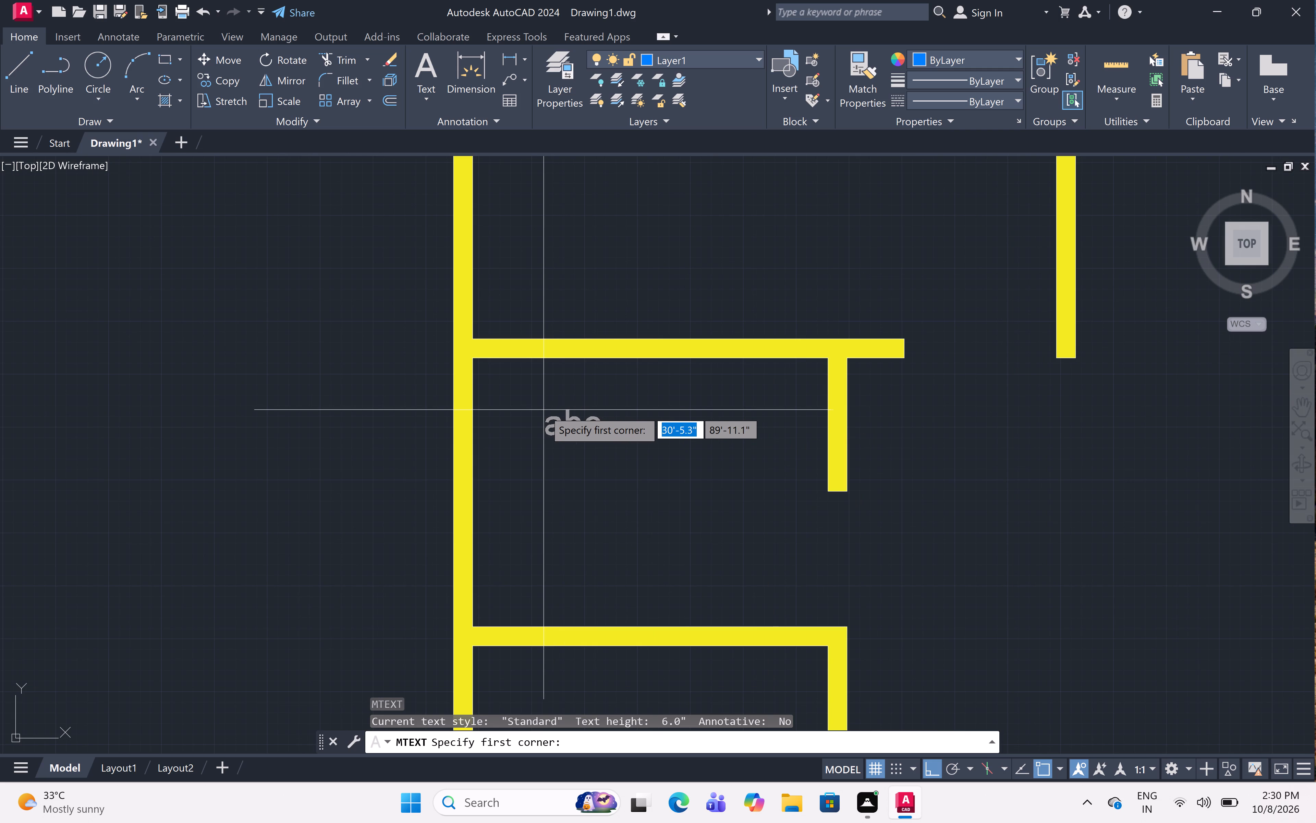
left_click(540, 410)
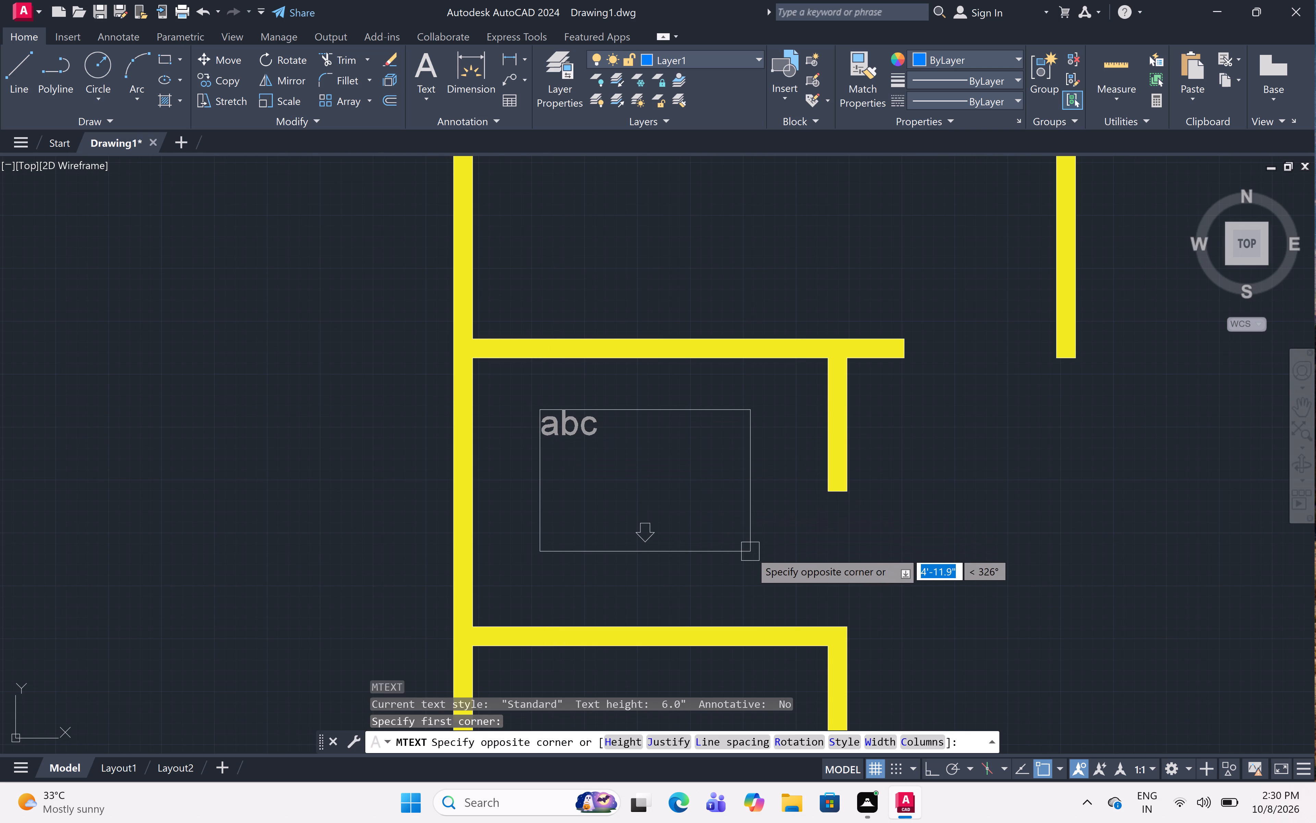
left_click(750, 551)
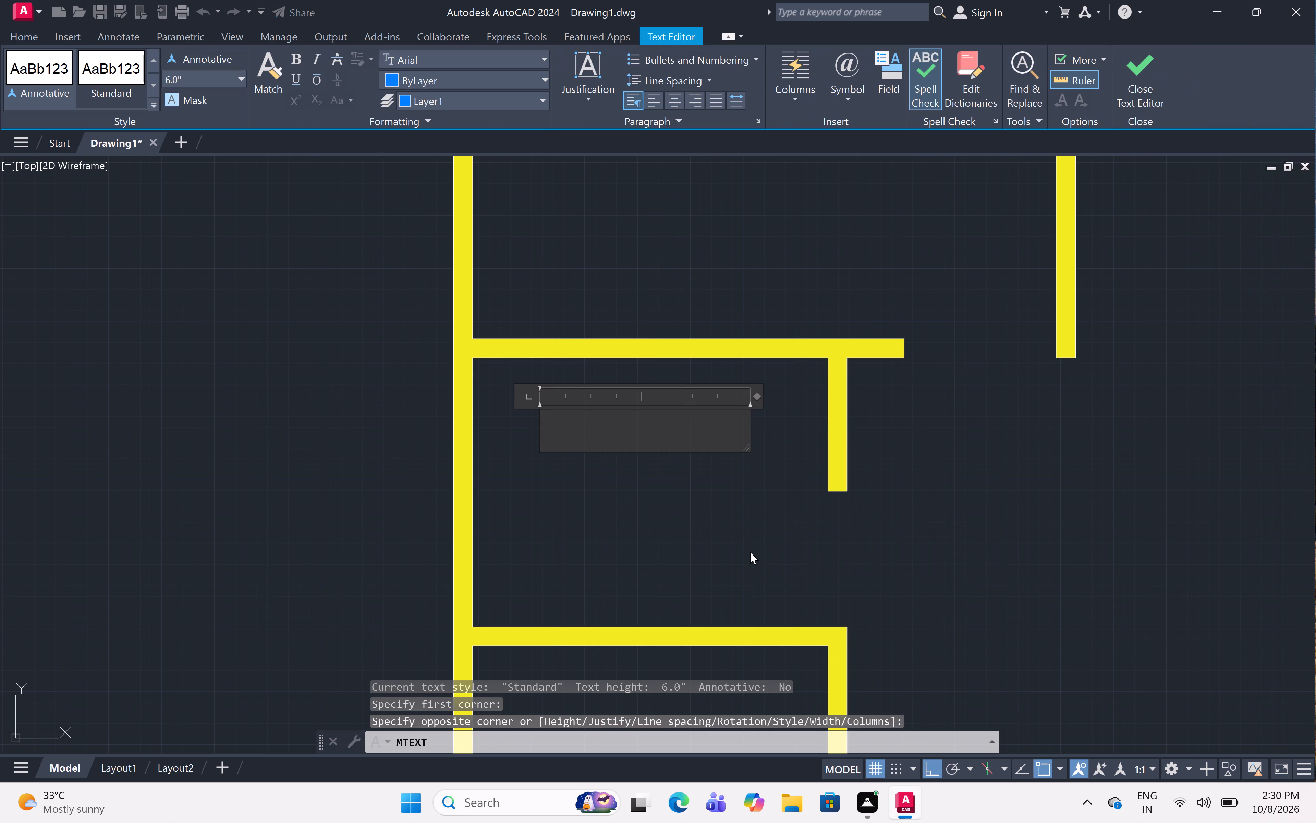
type("BATH")
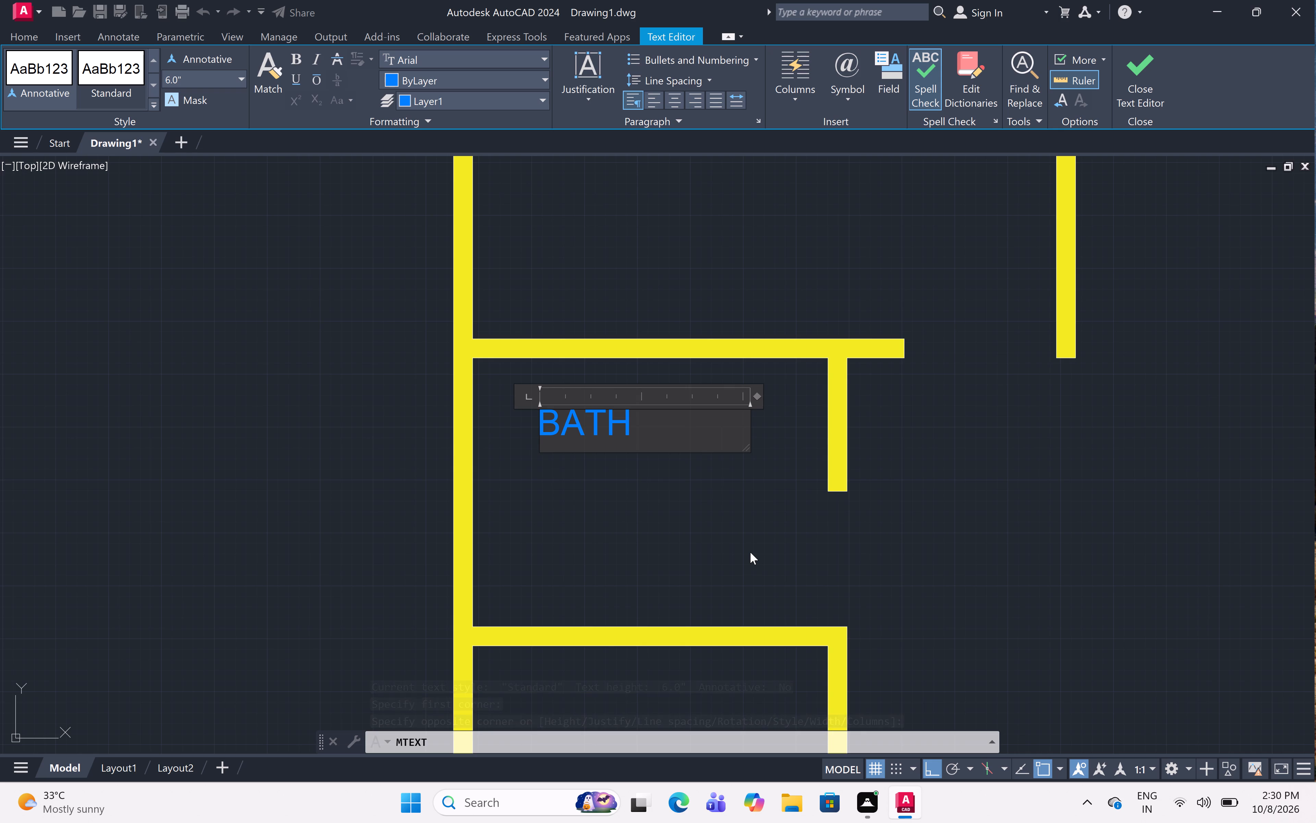
key("Return")
type("W/C")
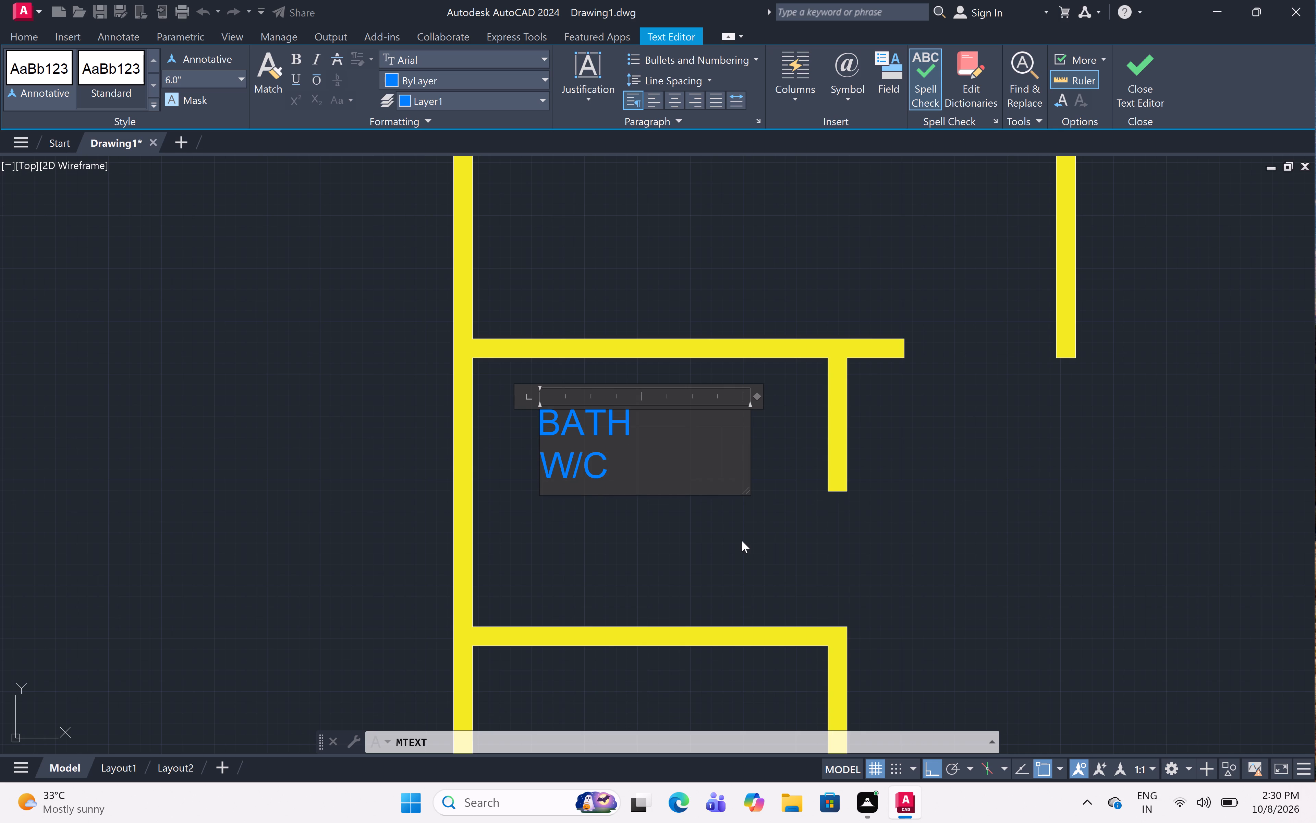
left_click(751, 552)
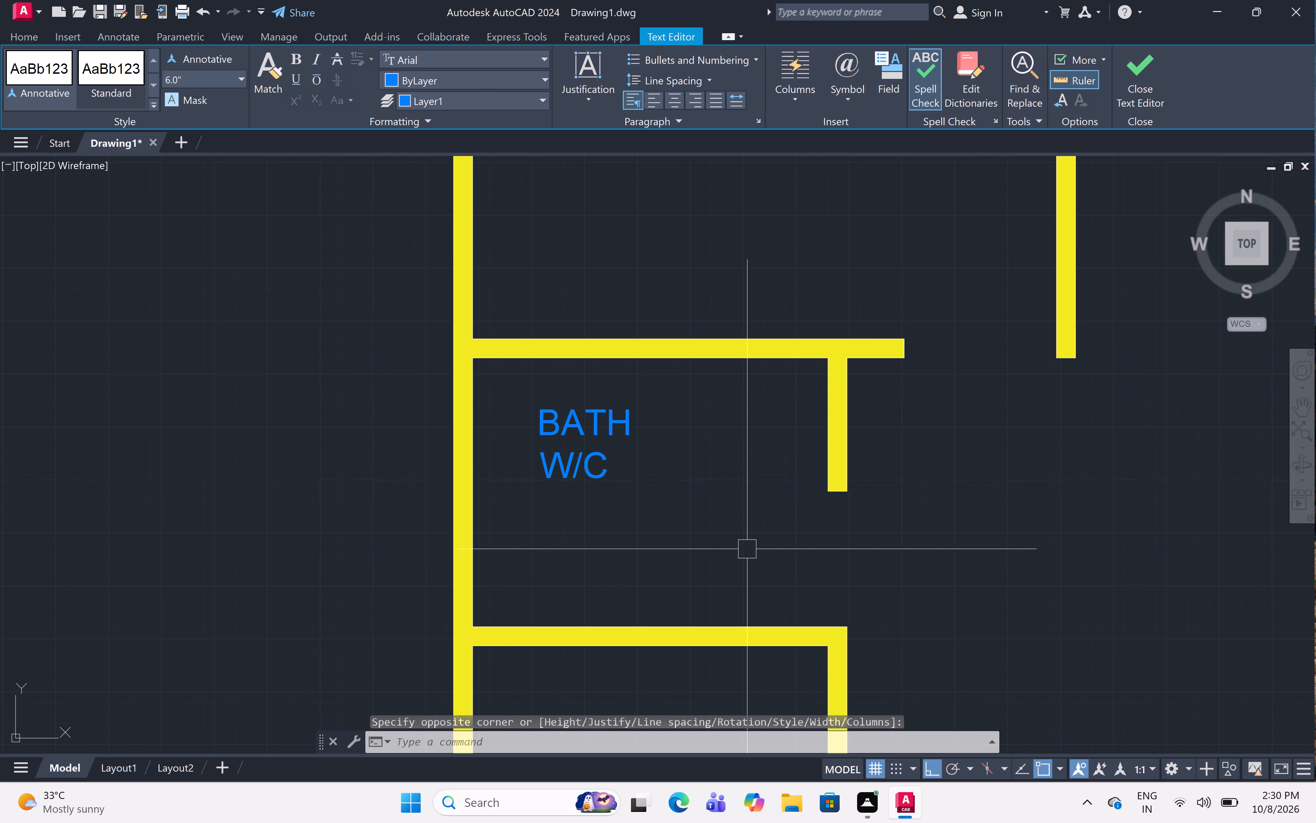
Move the new BATH W/C label diagonally southeast, with ortho off, closer to the centre of its room.
left_click(549, 466)
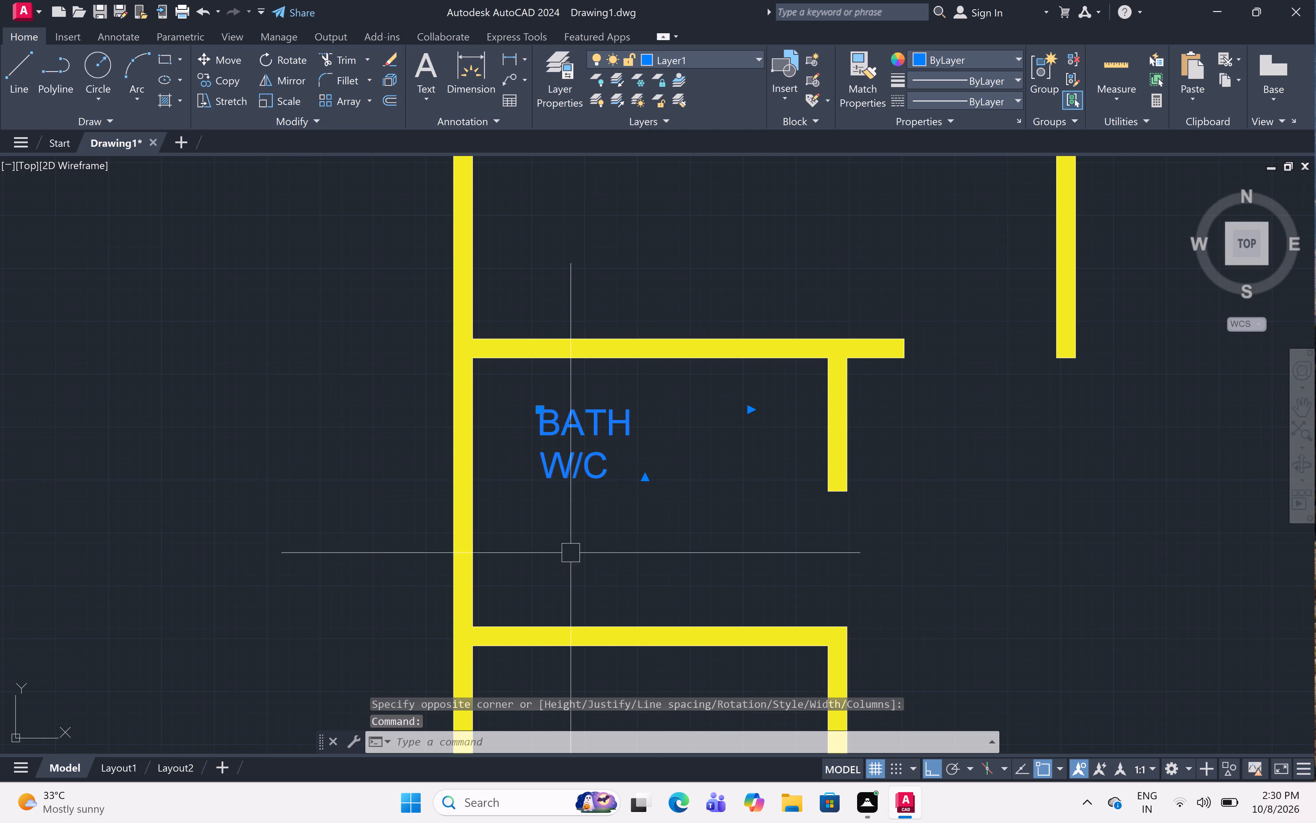
type("M")
key("space")
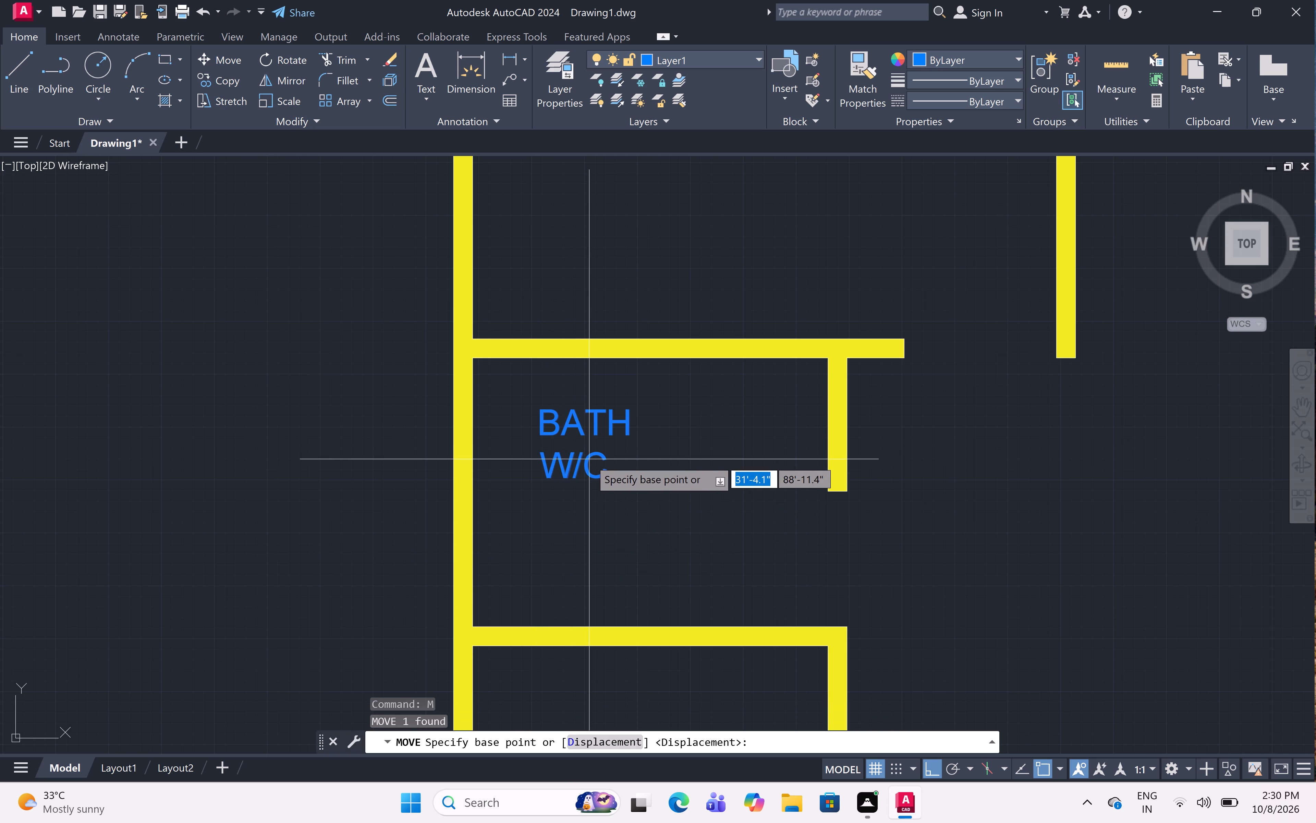
left_click(589, 458)
key("F8")
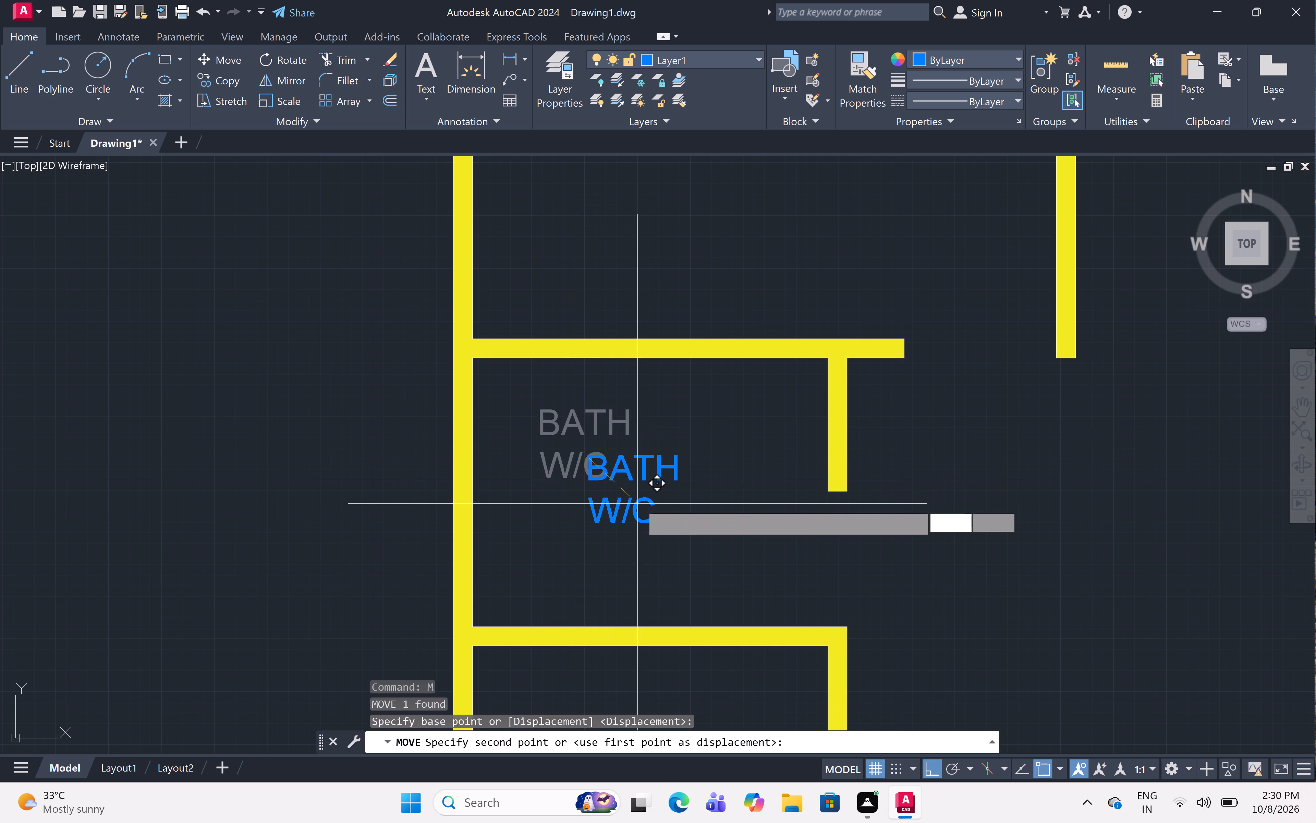
scroll(639, 506, "up", 2)
left_click(639, 506)
Add a multiline text label reading BATH over W/C in the middle of the southern small room on the west side.
scroll(639, 502, "down", 6)
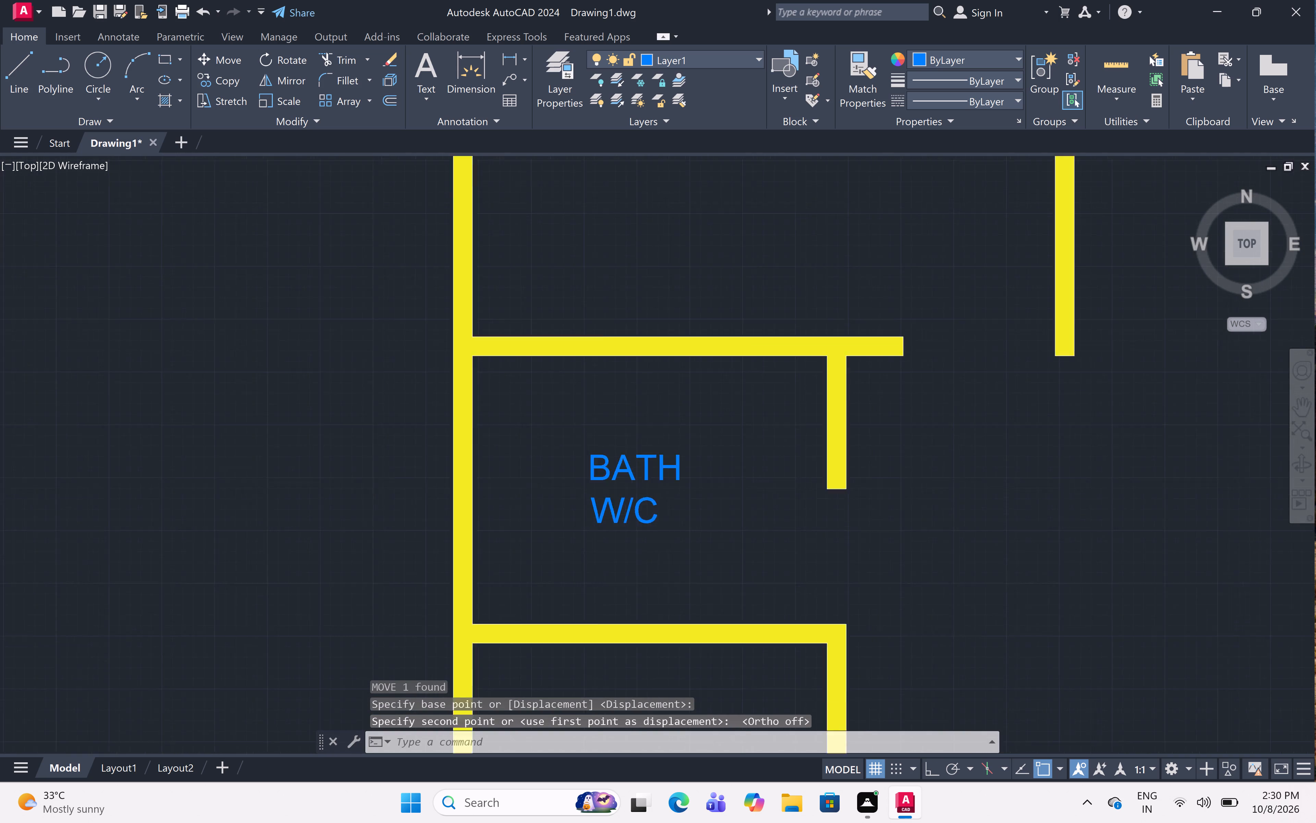
scroll(638, 595, "up", 4)
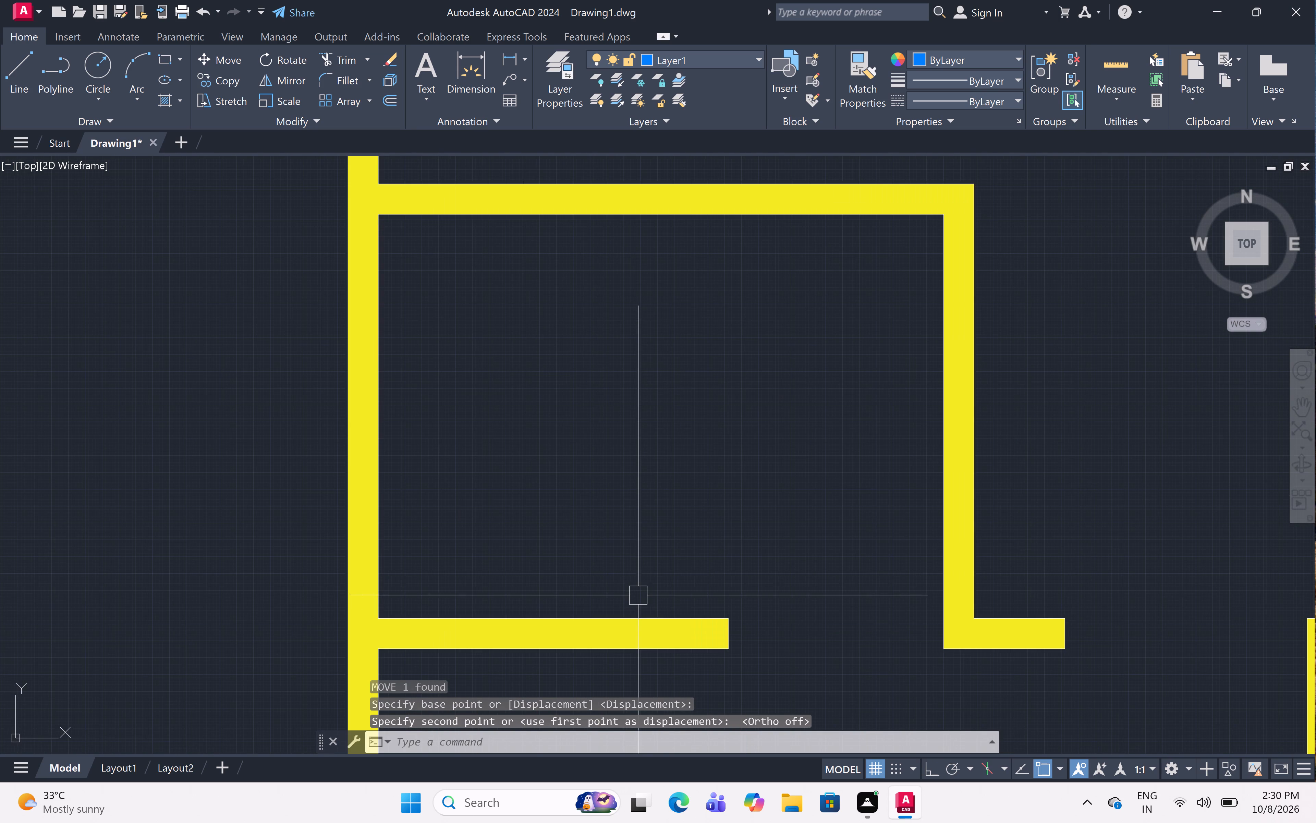
type("MT")
key("space")
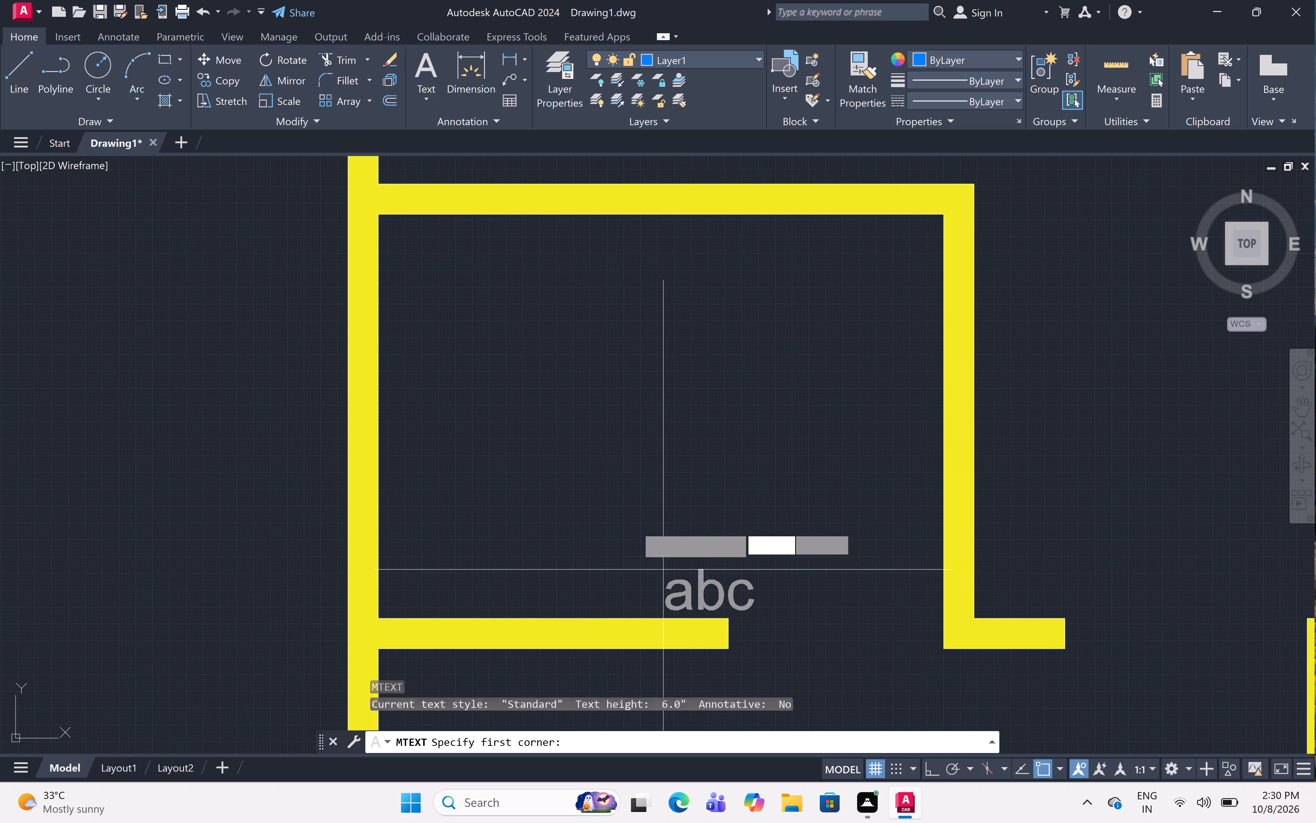
left_click(548, 356)
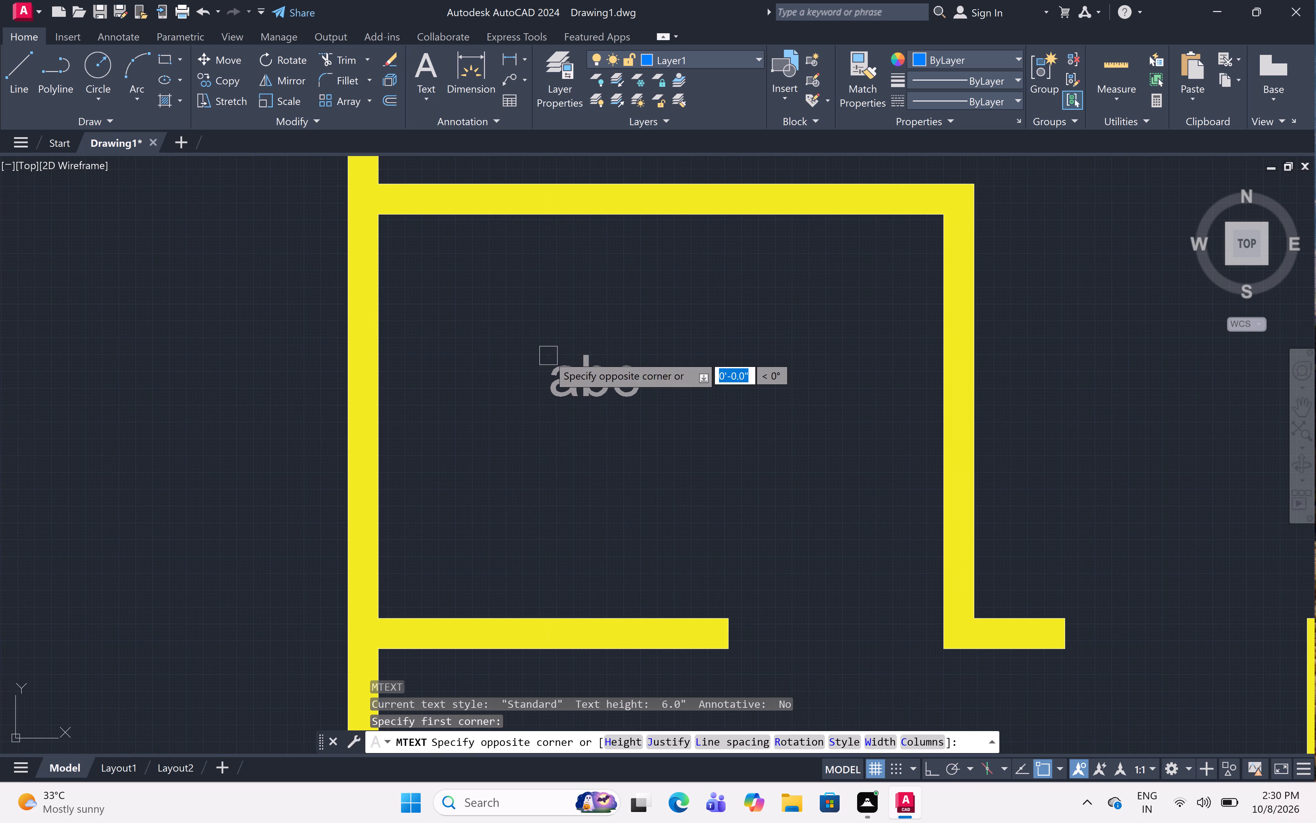
left_click(773, 512)
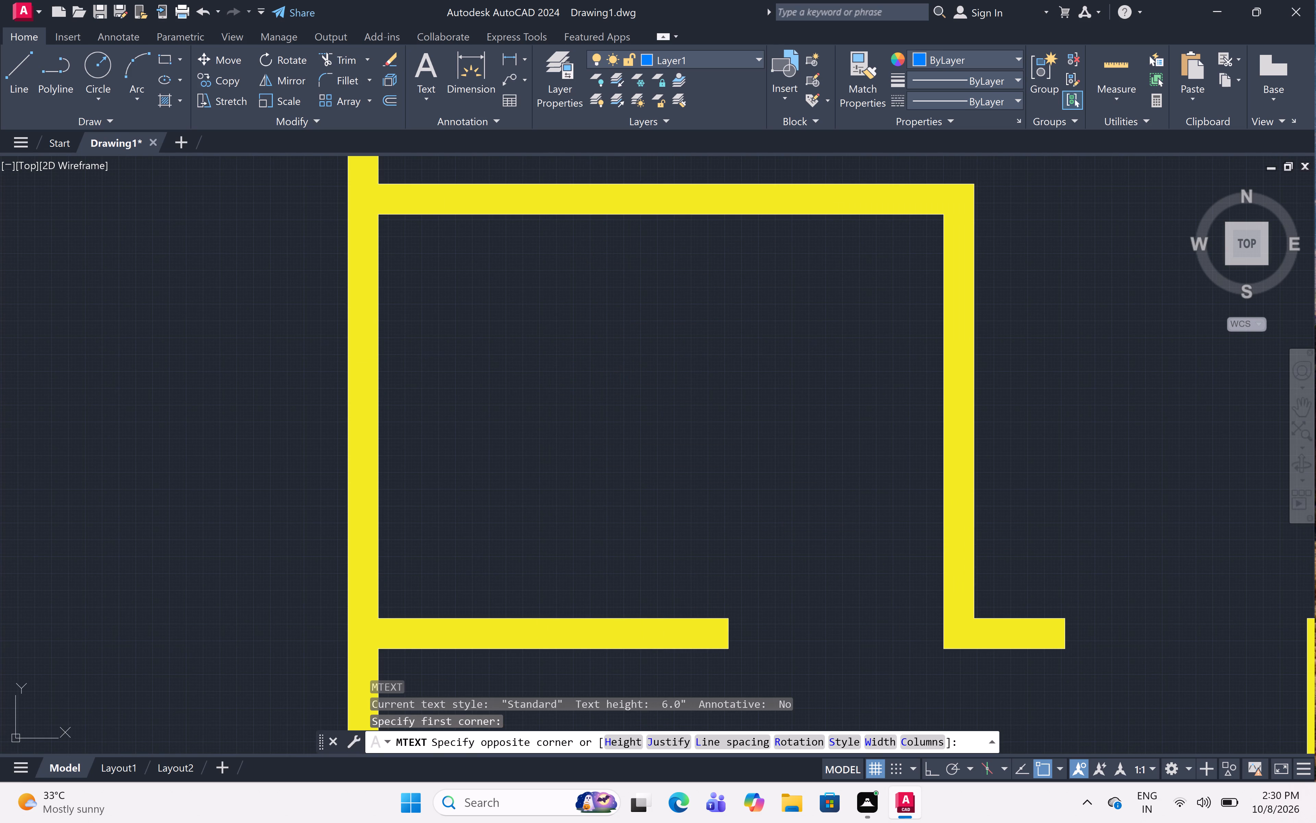
type("BATH")
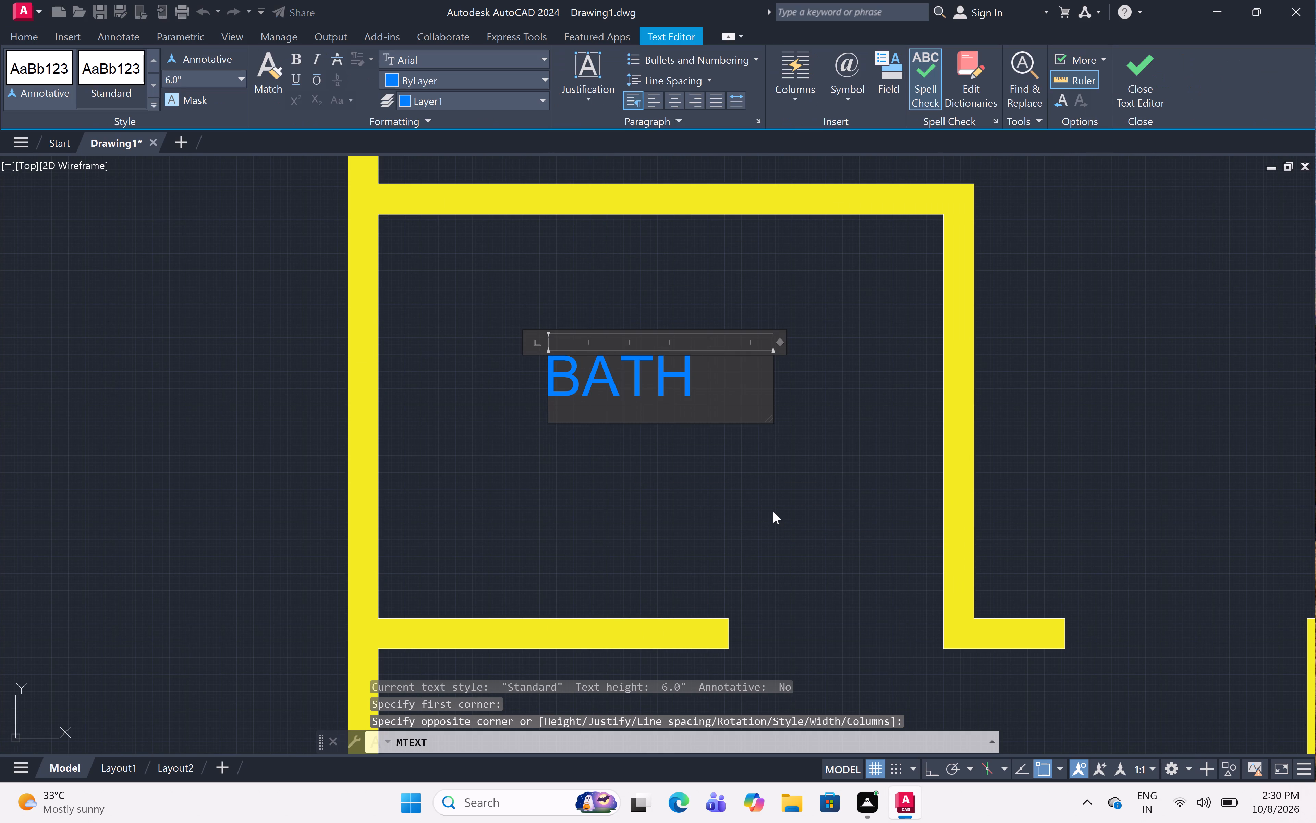
key("Return")
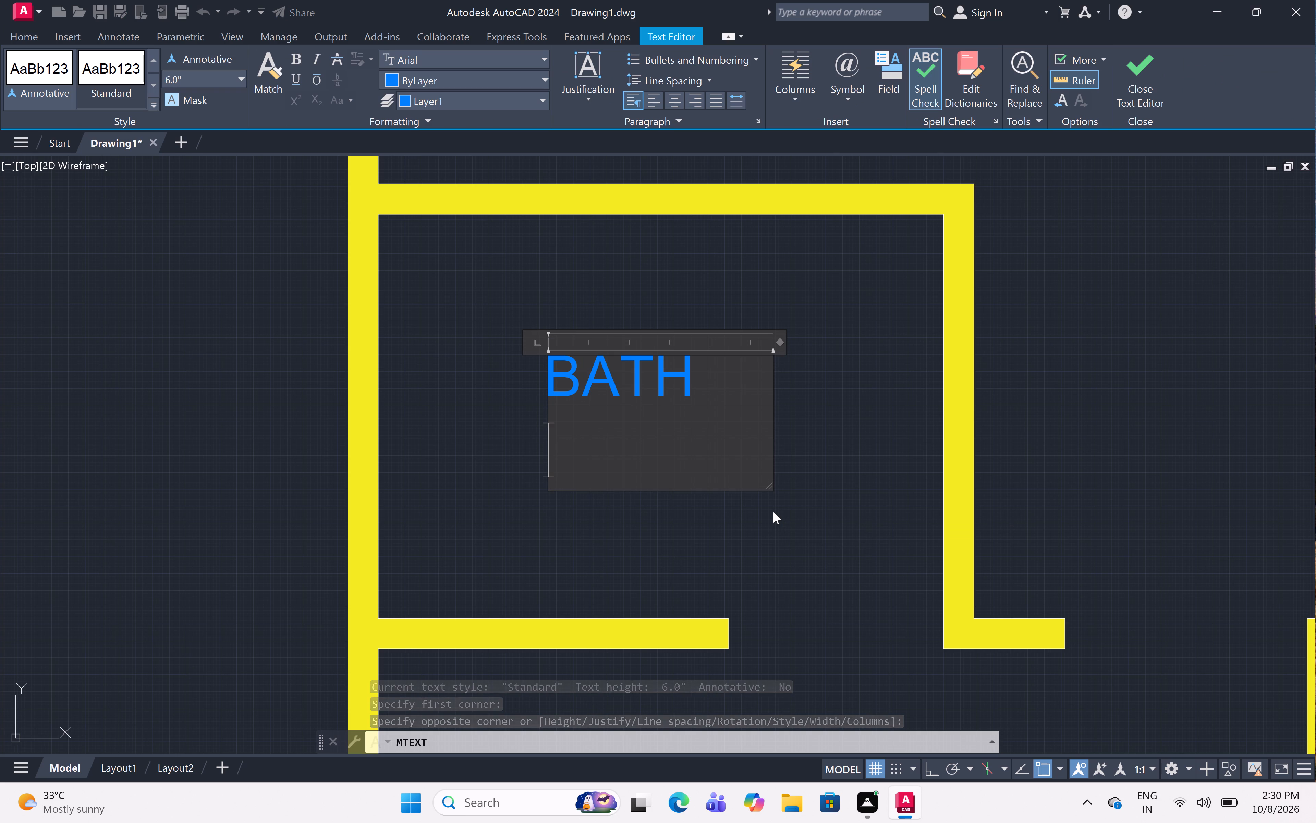
type("W/")
key("c")
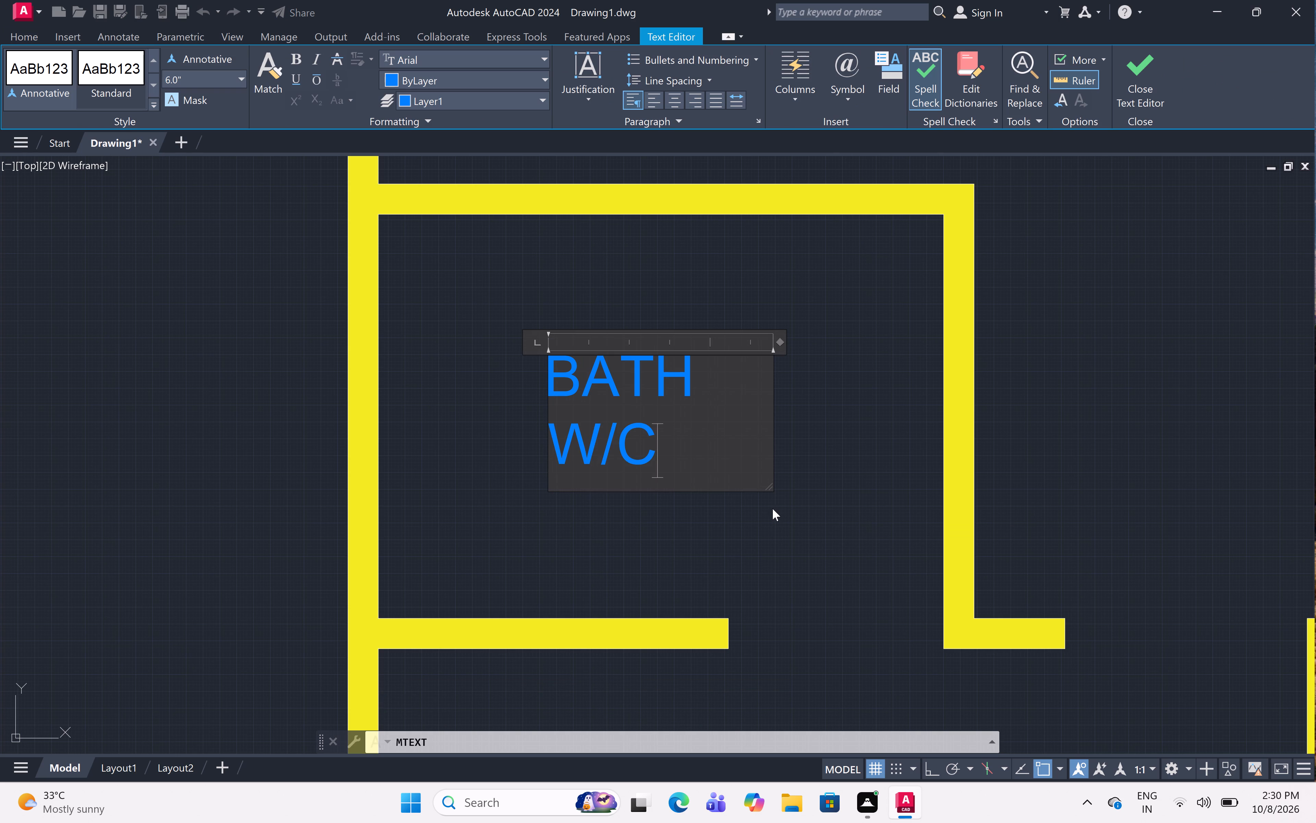
left_click(734, 514)
Add a multiline text label reading BED over ROOM in the middle of the southwest room, indenting BED by one space.
scroll(779, 438, "down", 5)
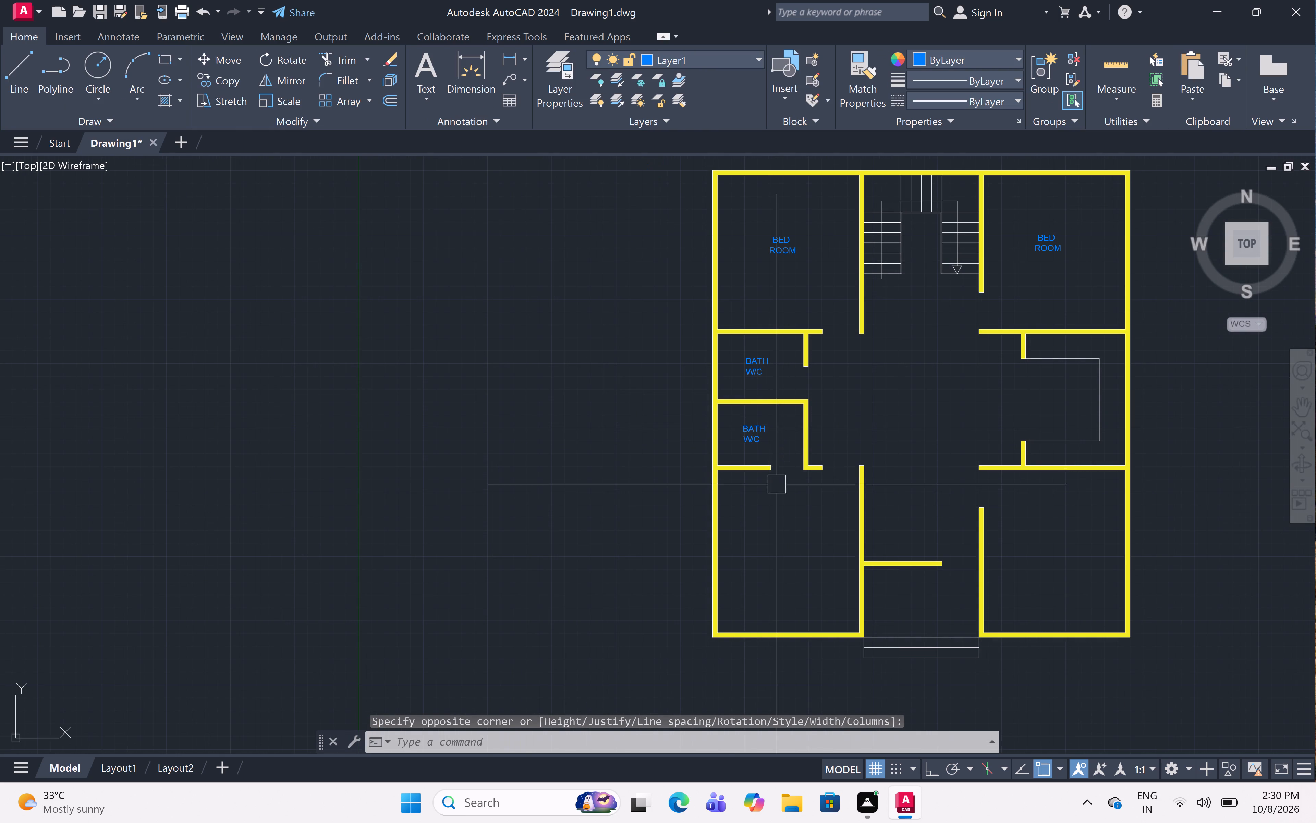
scroll(776, 607, "up", 2)
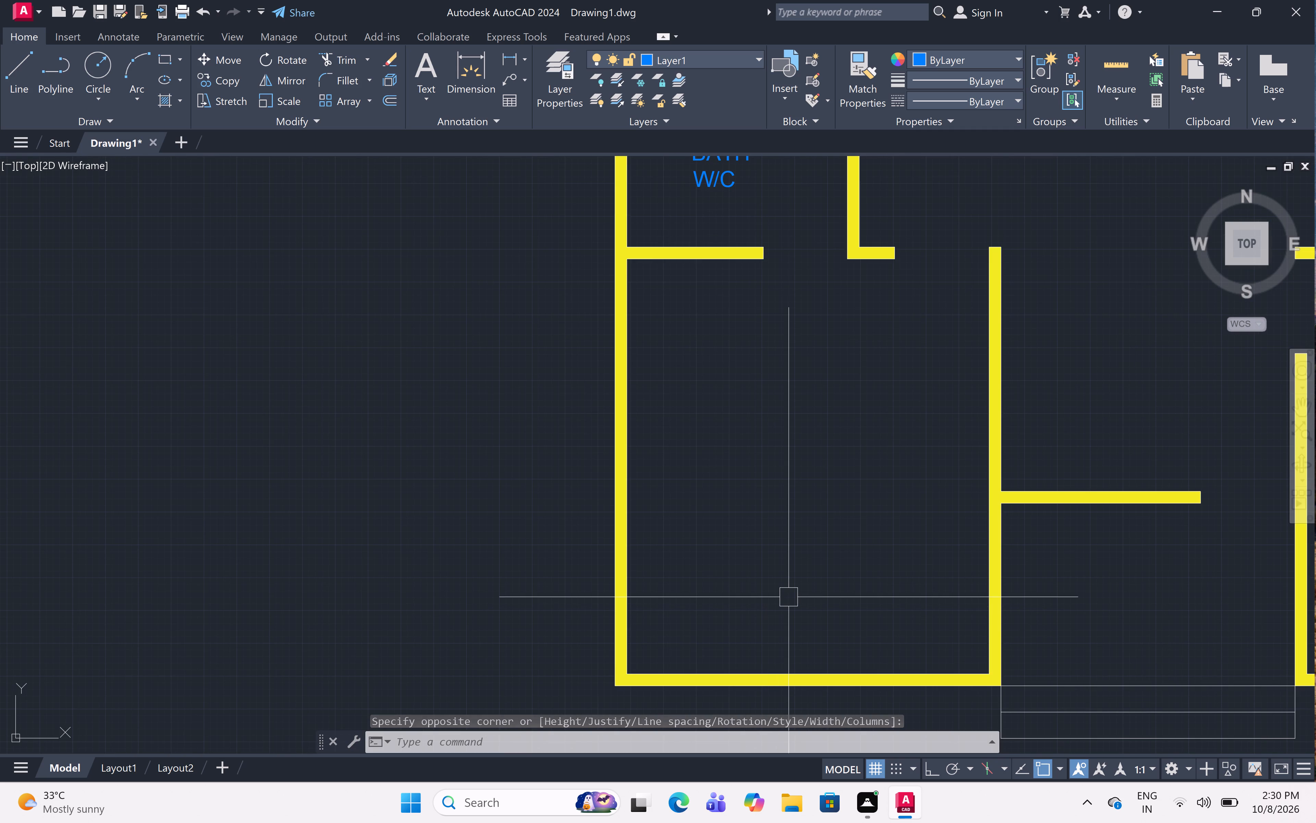
type("MT")
key("space")
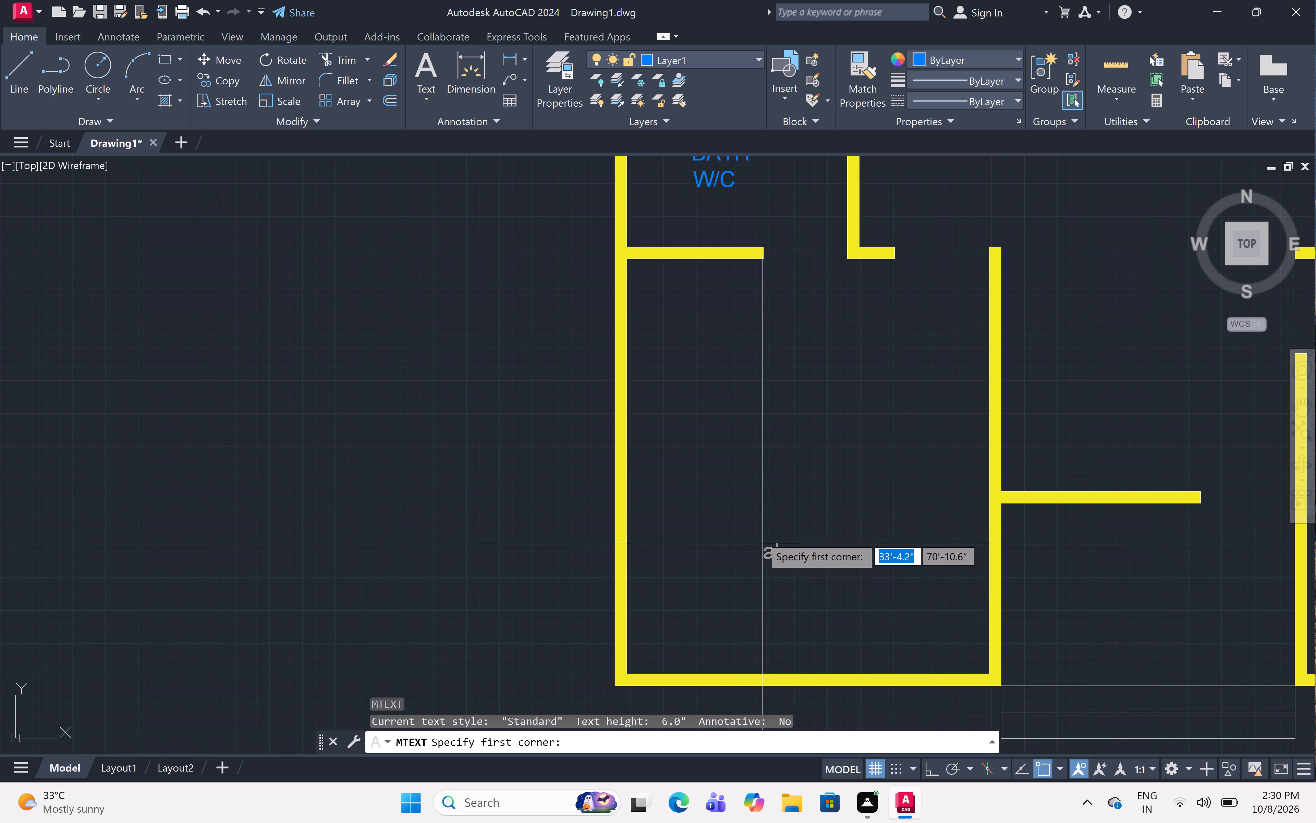
left_click(745, 430)
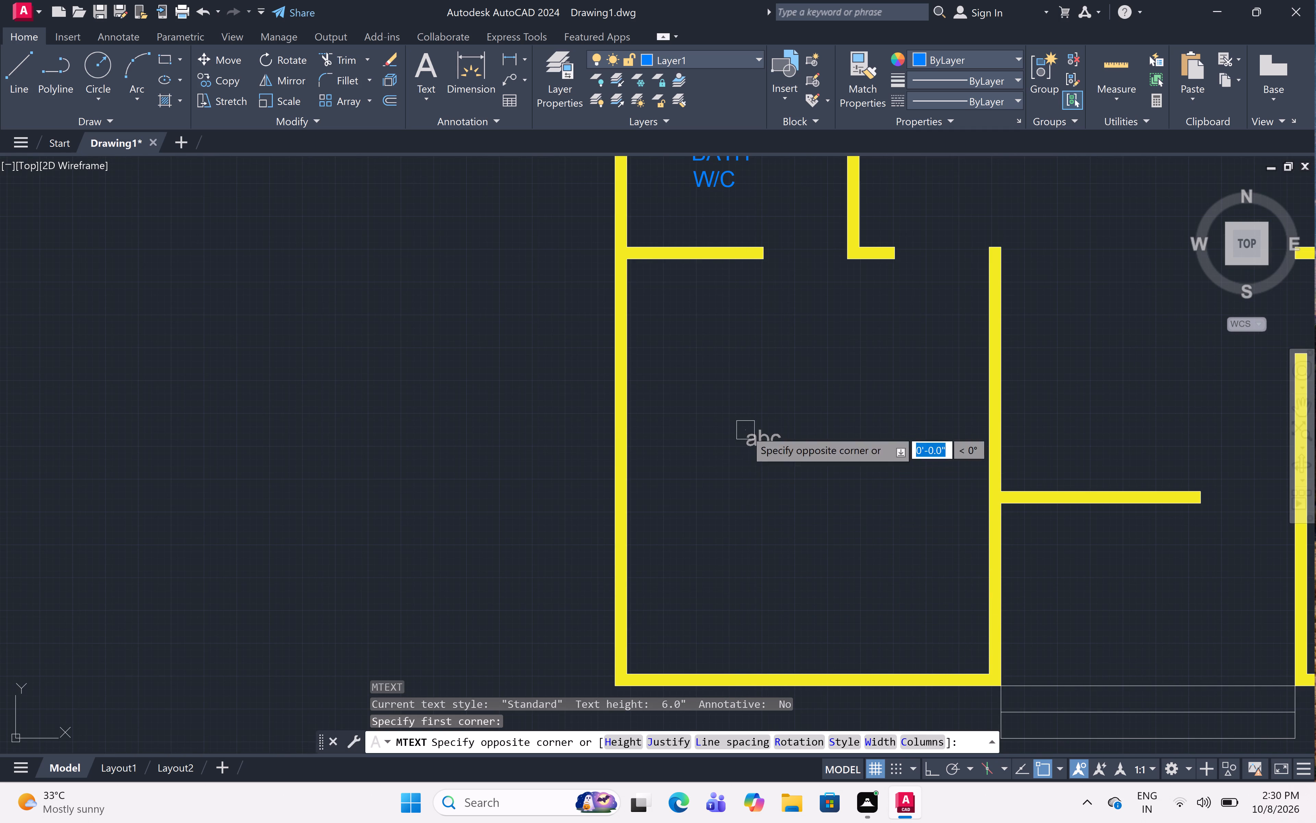
left_click(846, 509)
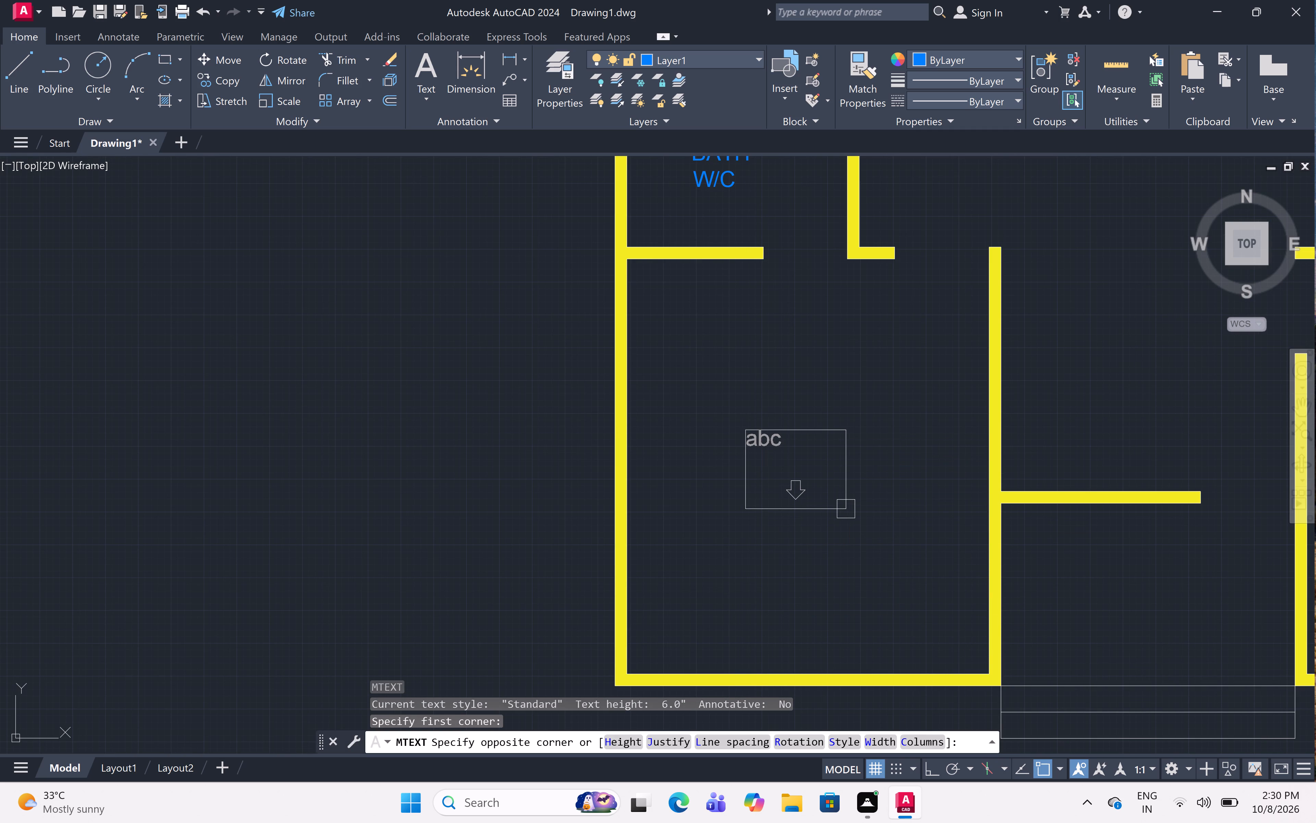
type("BED")
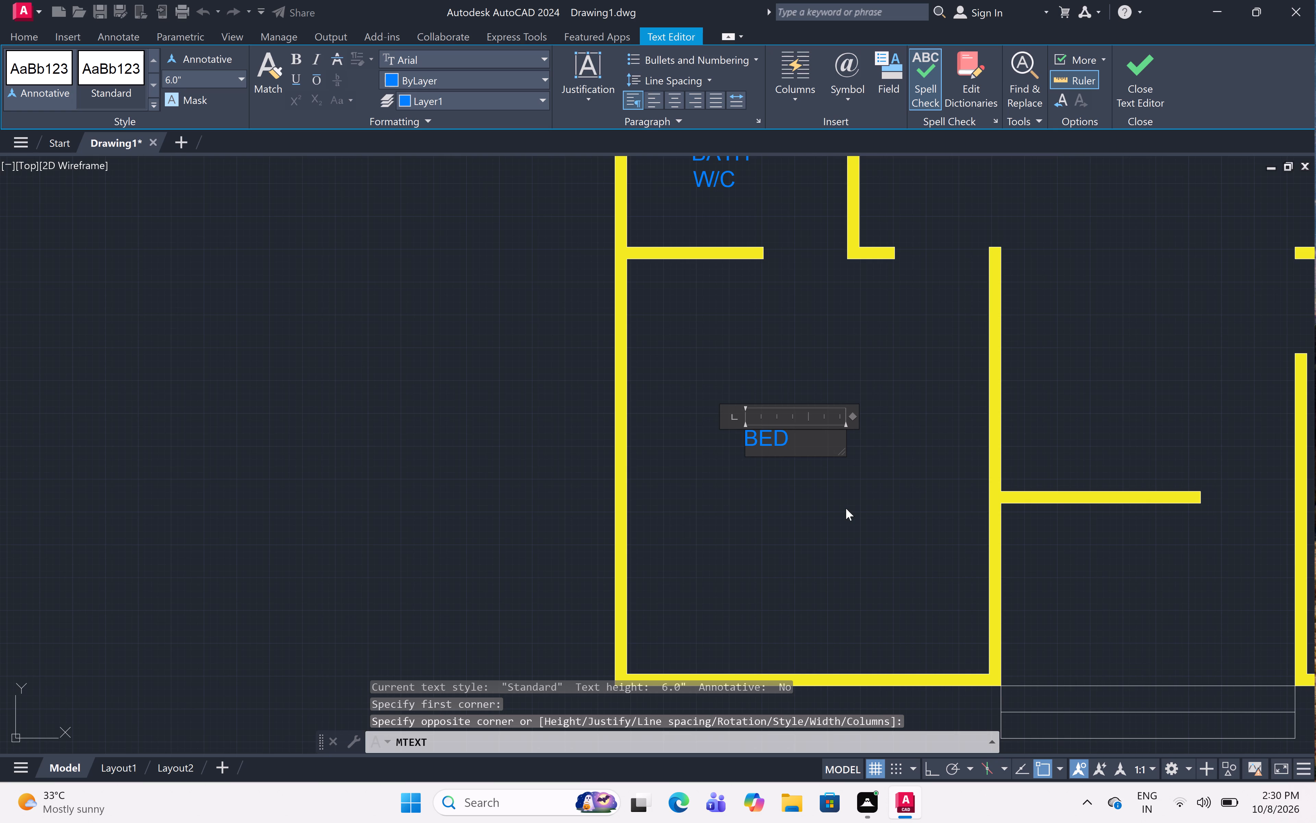
key("BackSpace")
key("BackSpace")
key("BackSpace")
key("space")
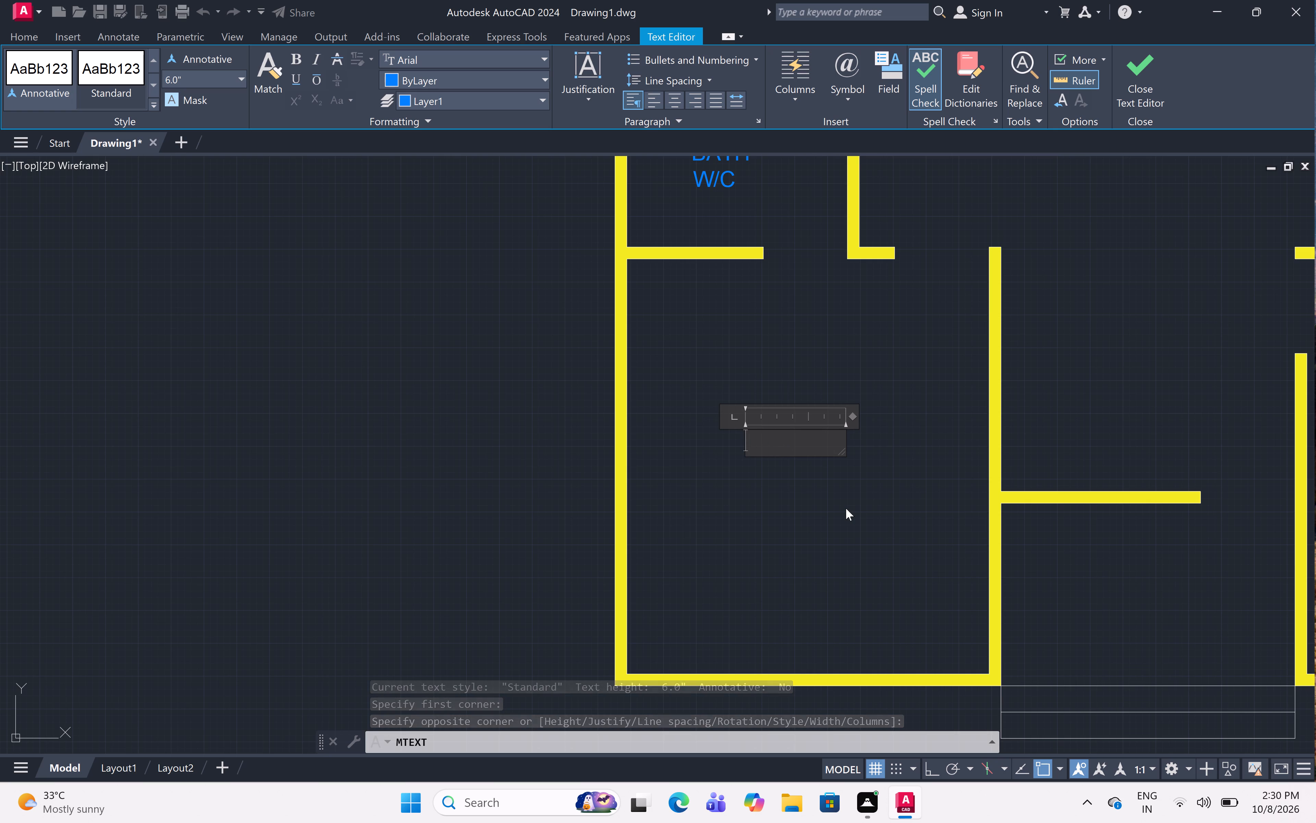
type("BED")
key("Return")
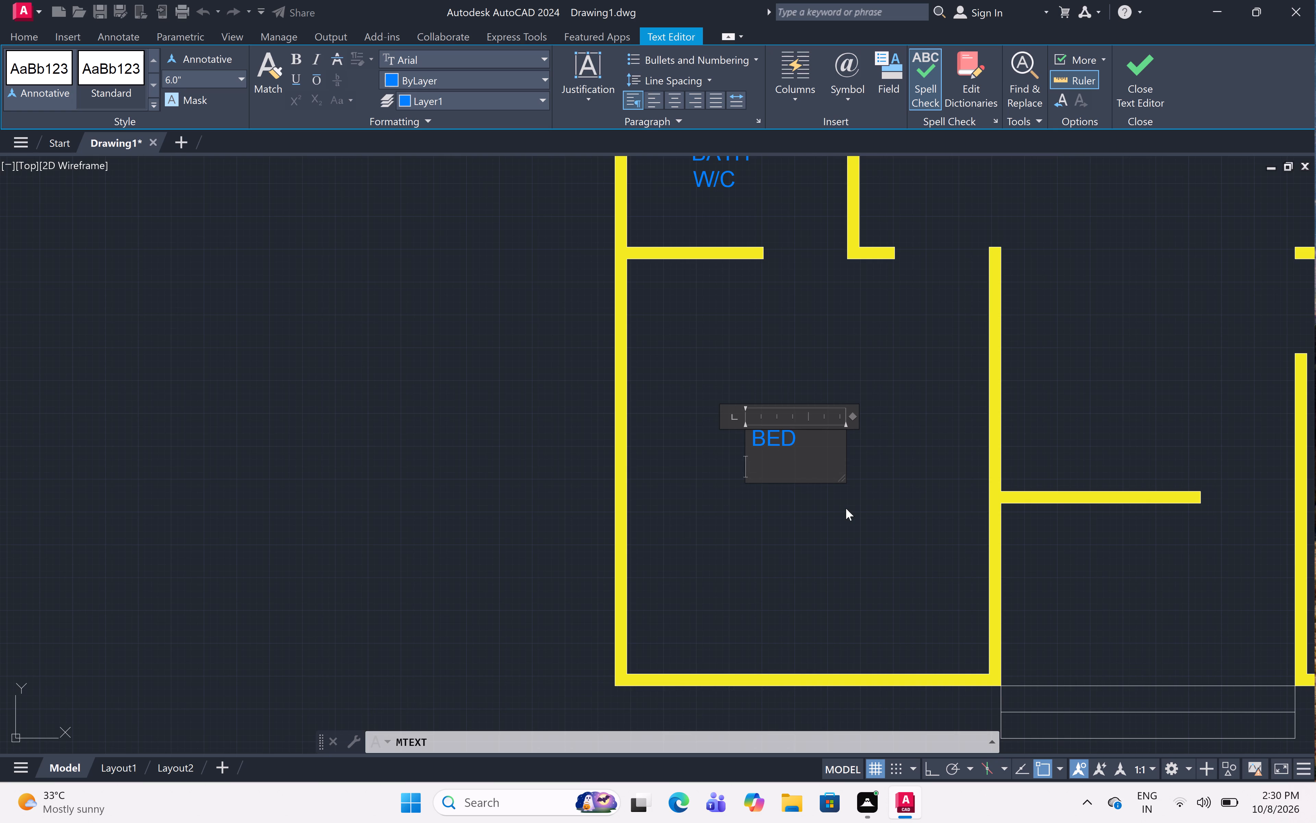
type("ROOM")
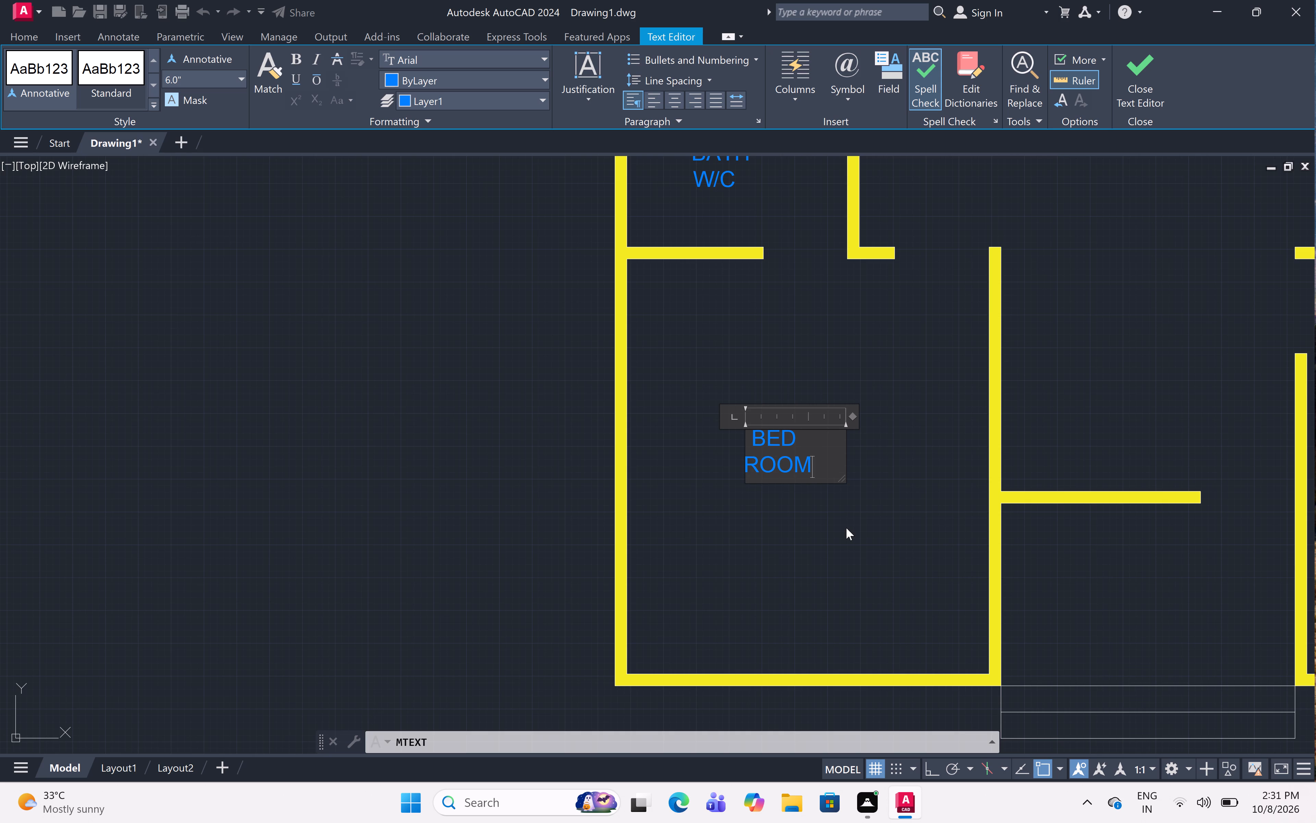
left_click(808, 523)
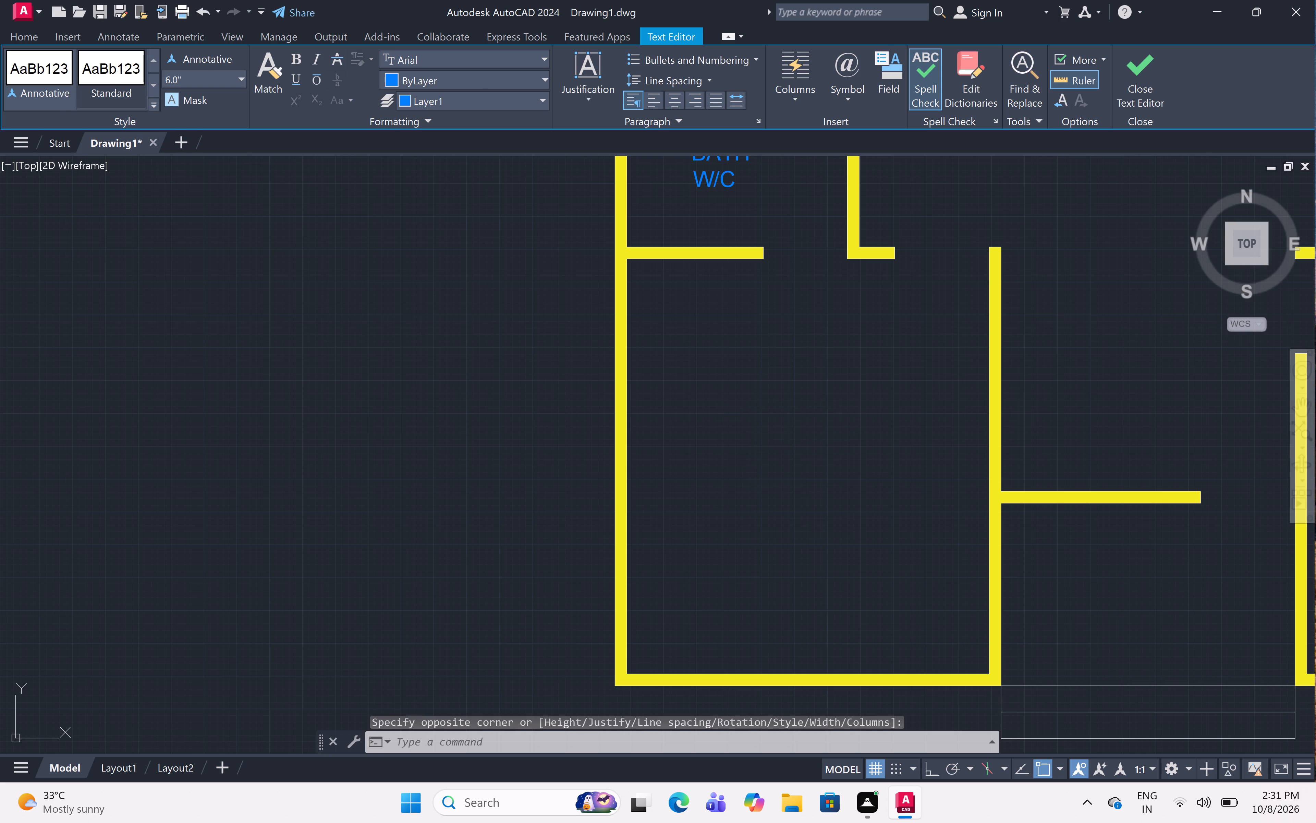
scroll(801, 512, "down", 4)
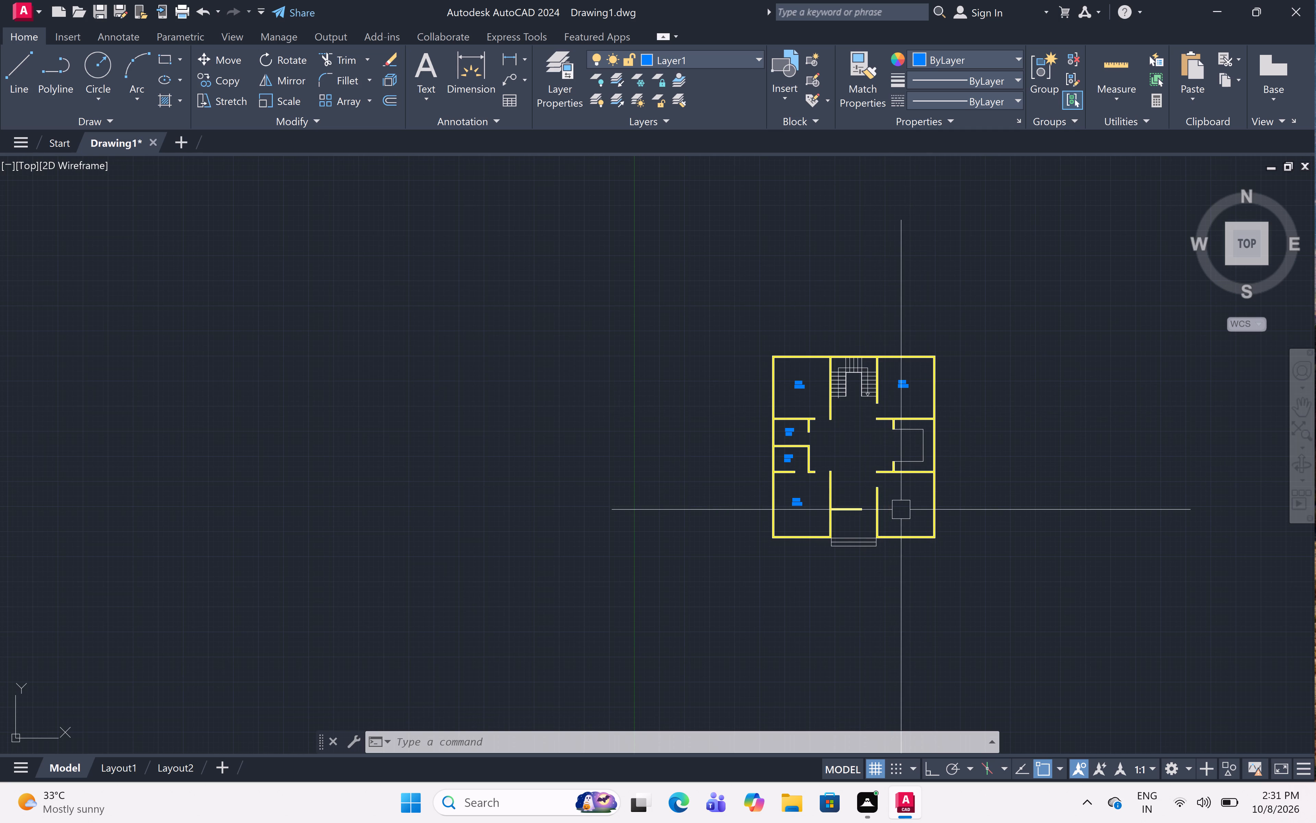
Add a multiline text label reading BED over ROOM in the middle of the southeast room, indenting BED by one space.
scroll(914, 508, "up", 2)
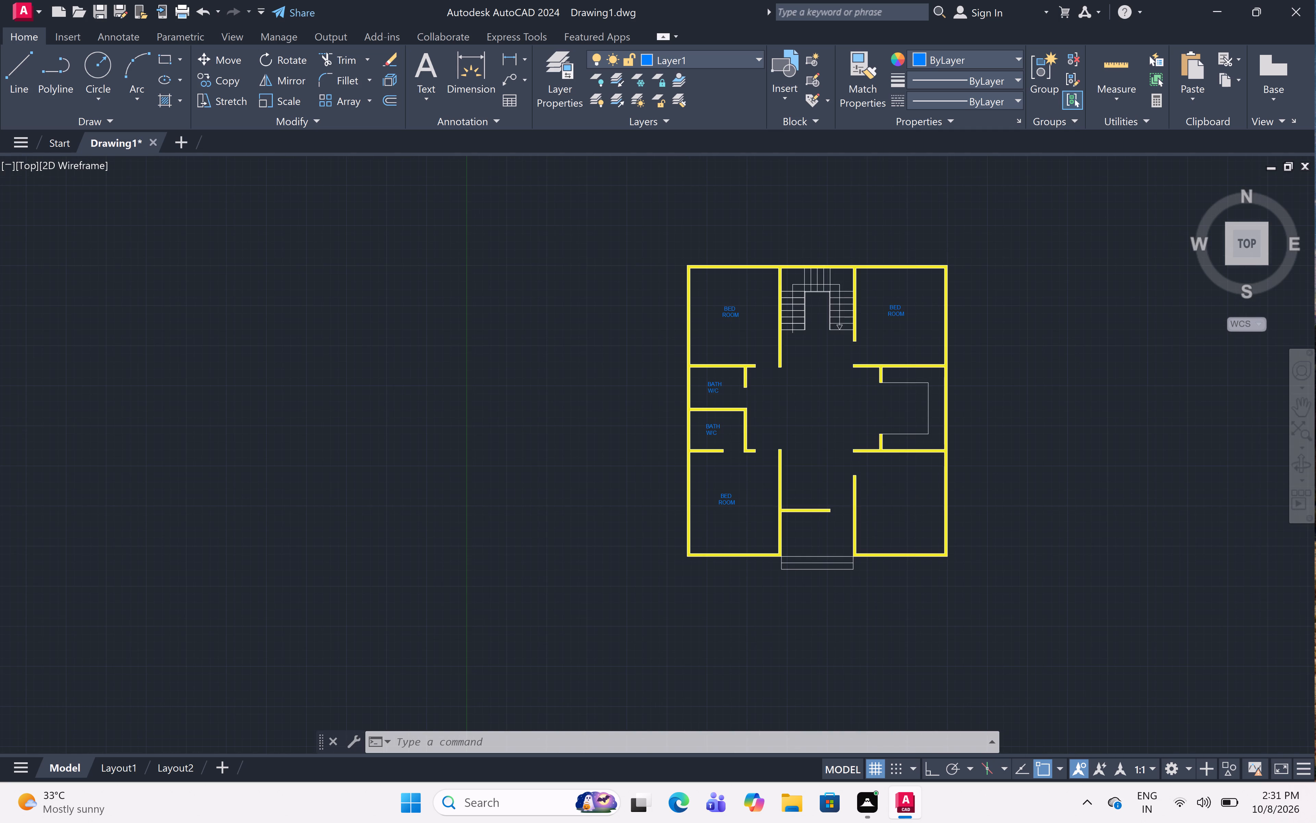
middle_click_drag(914, 508, 863, 579)
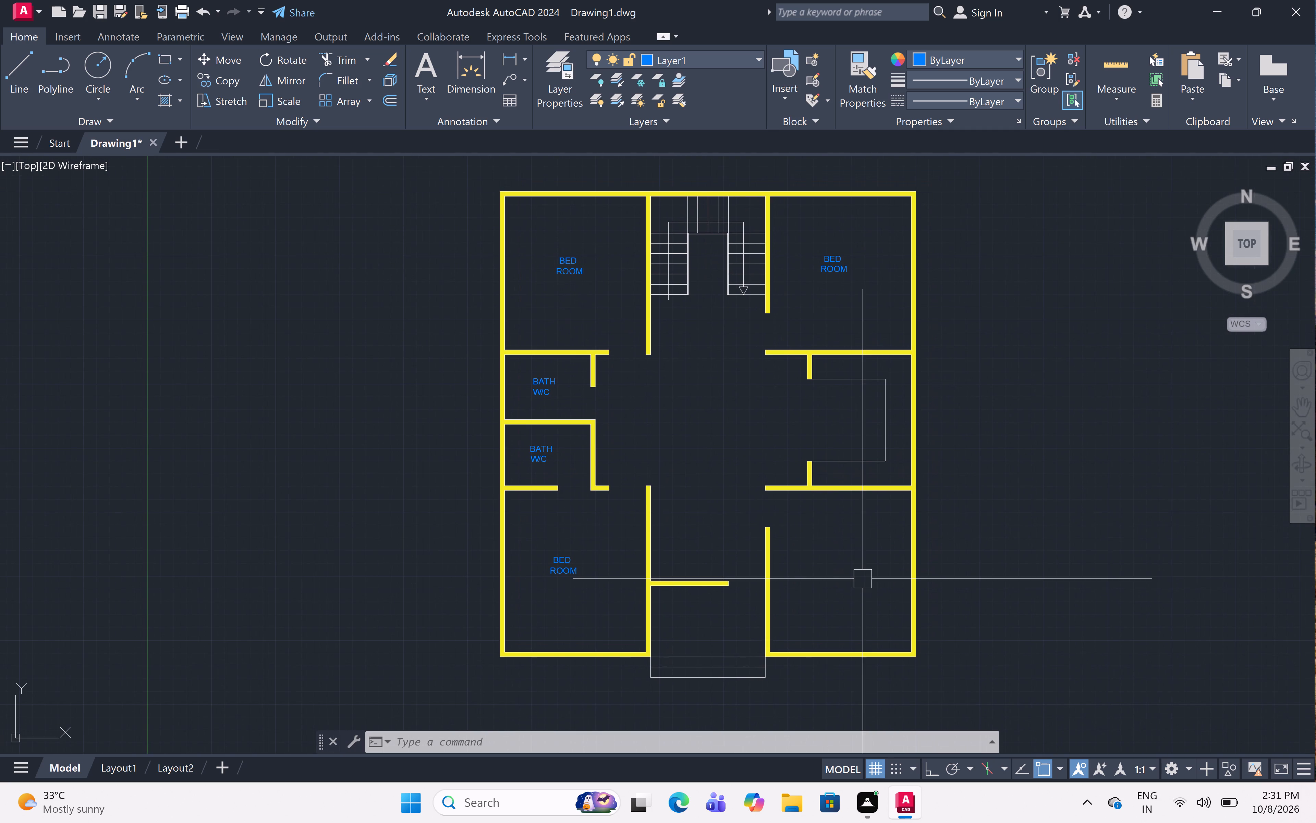
key("m")
type("T")
key("space")
scroll(821, 563, "up", 1)
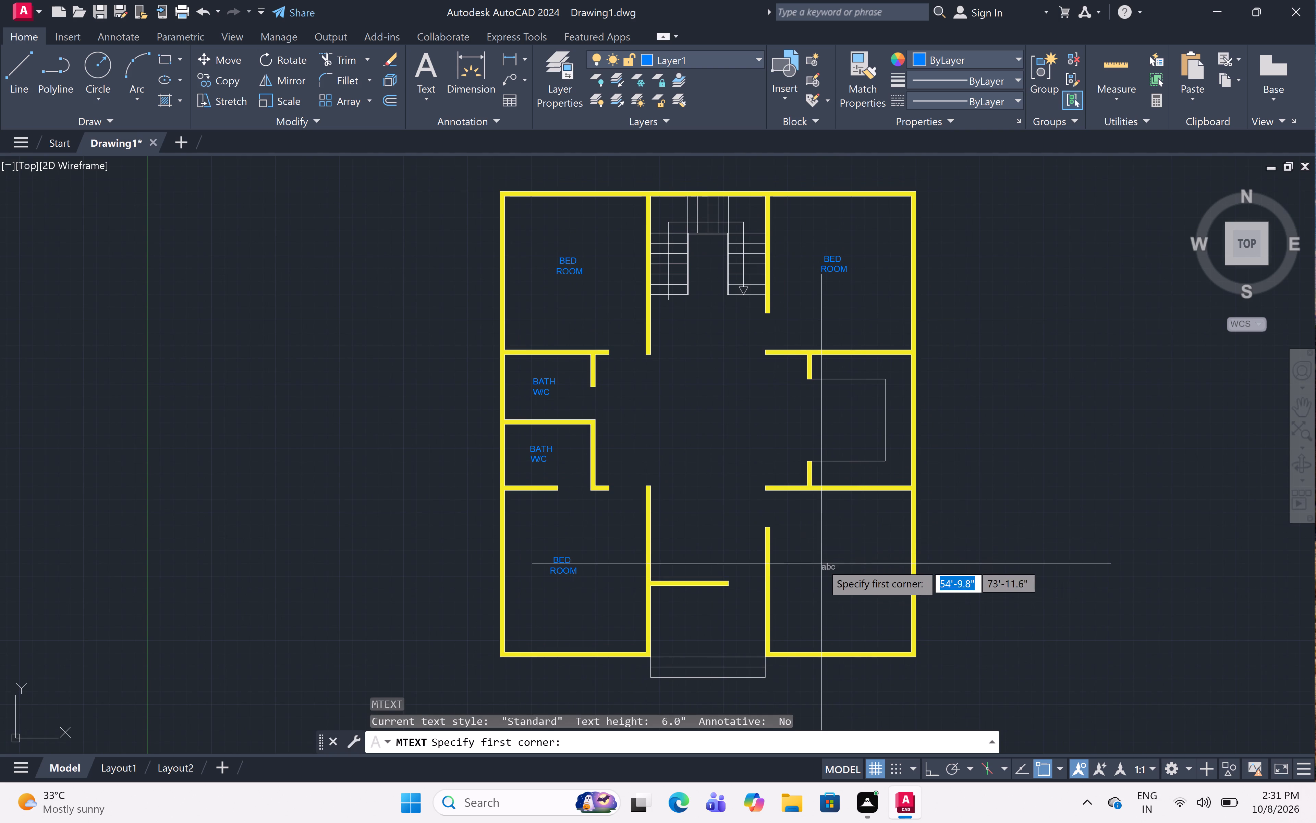
left_click(818, 556)
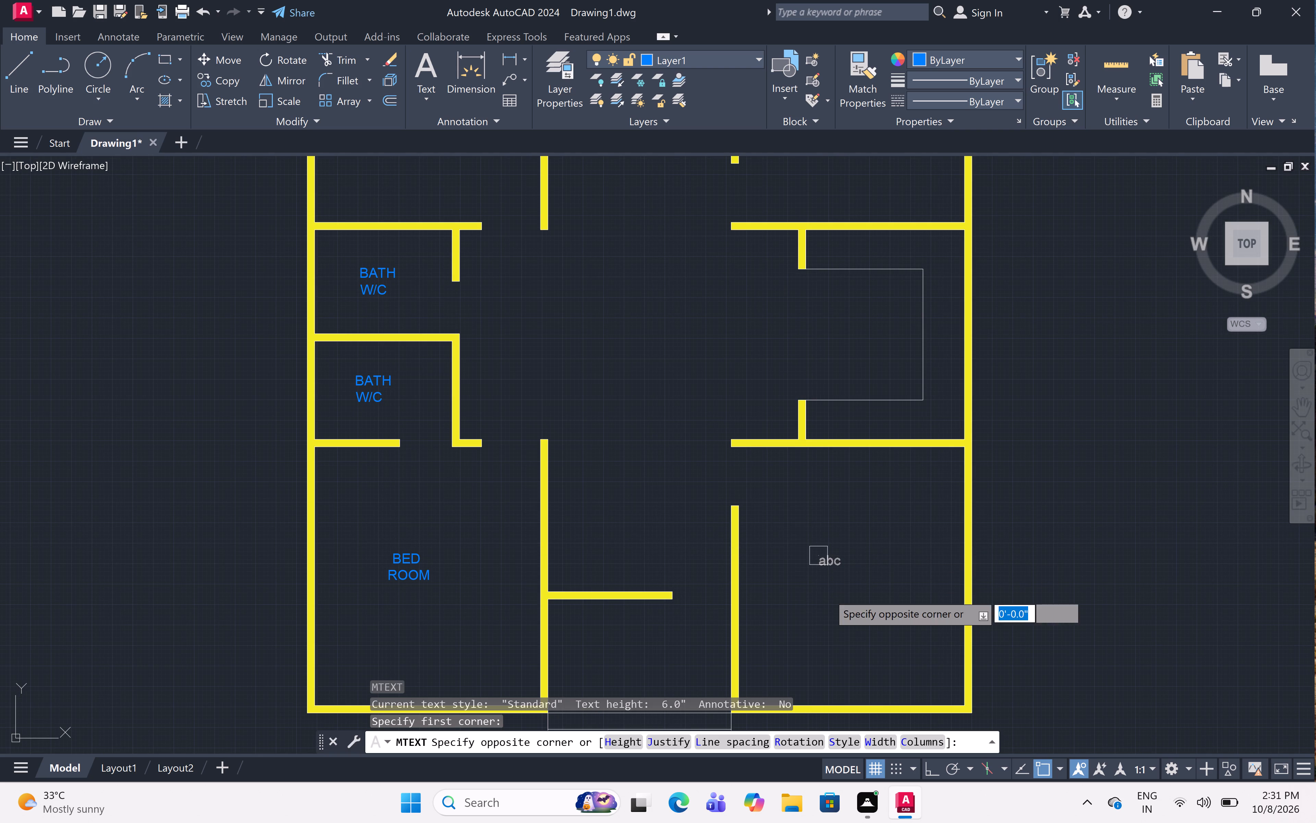
left_click(889, 601)
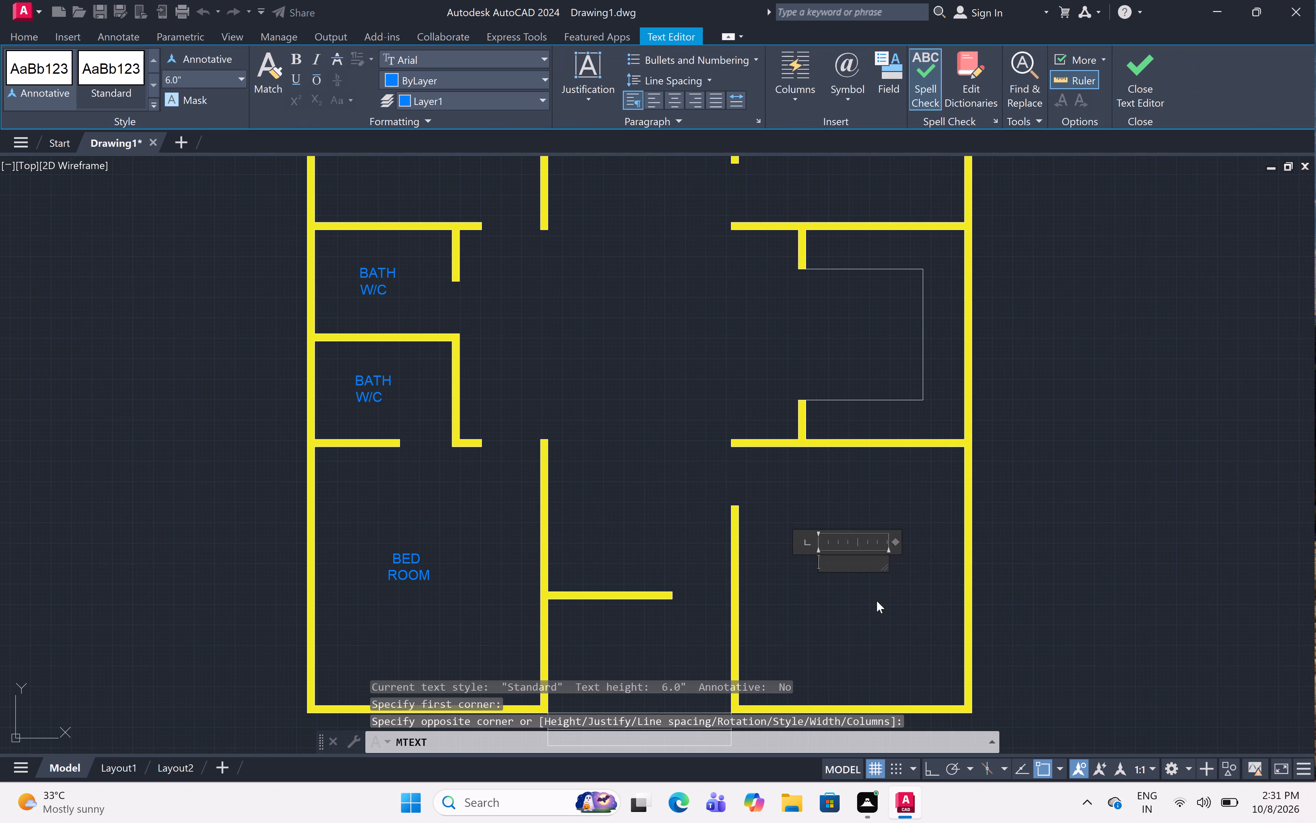
key("space")
type("BED")
key("Return")
type("ROOM")
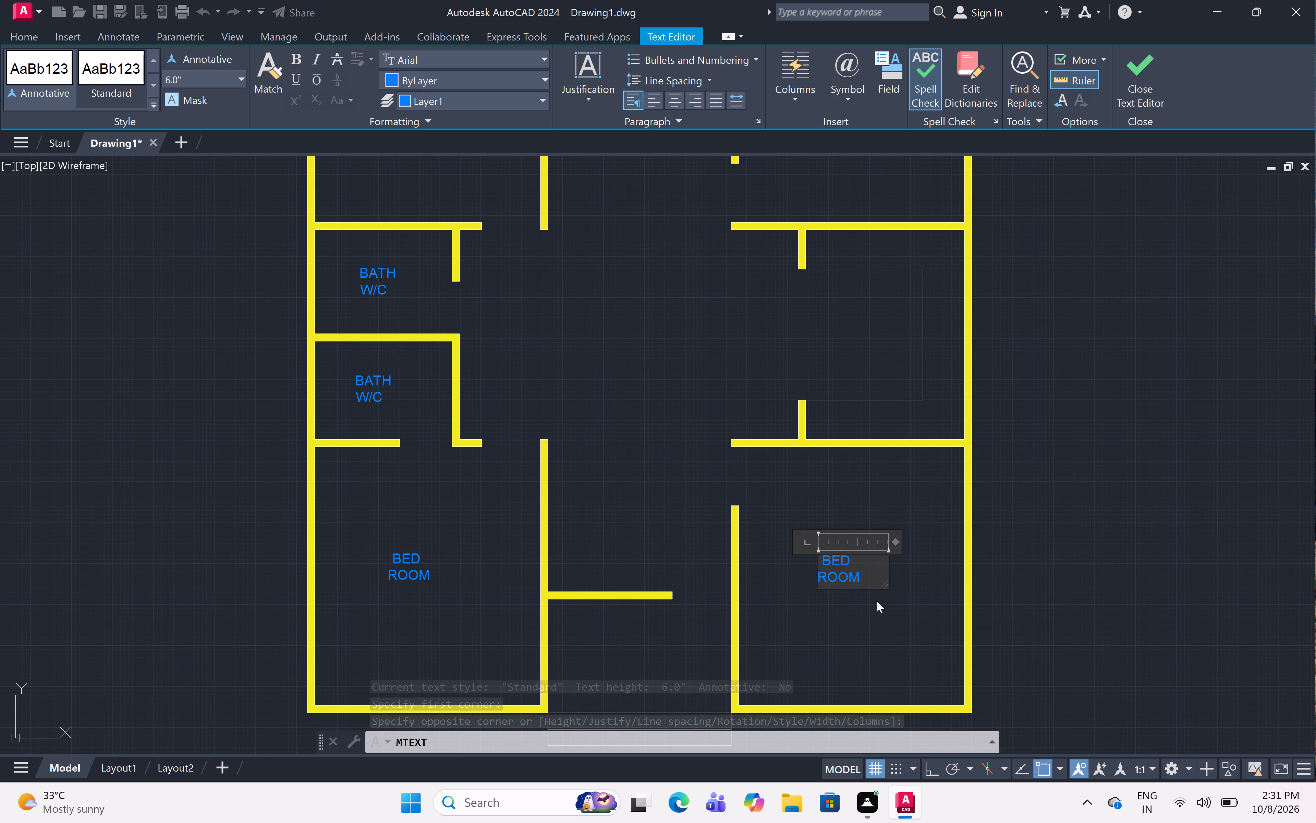
left_click(804, 585)
Make layer 0 the current layer.
scroll(818, 560, "down", 1)
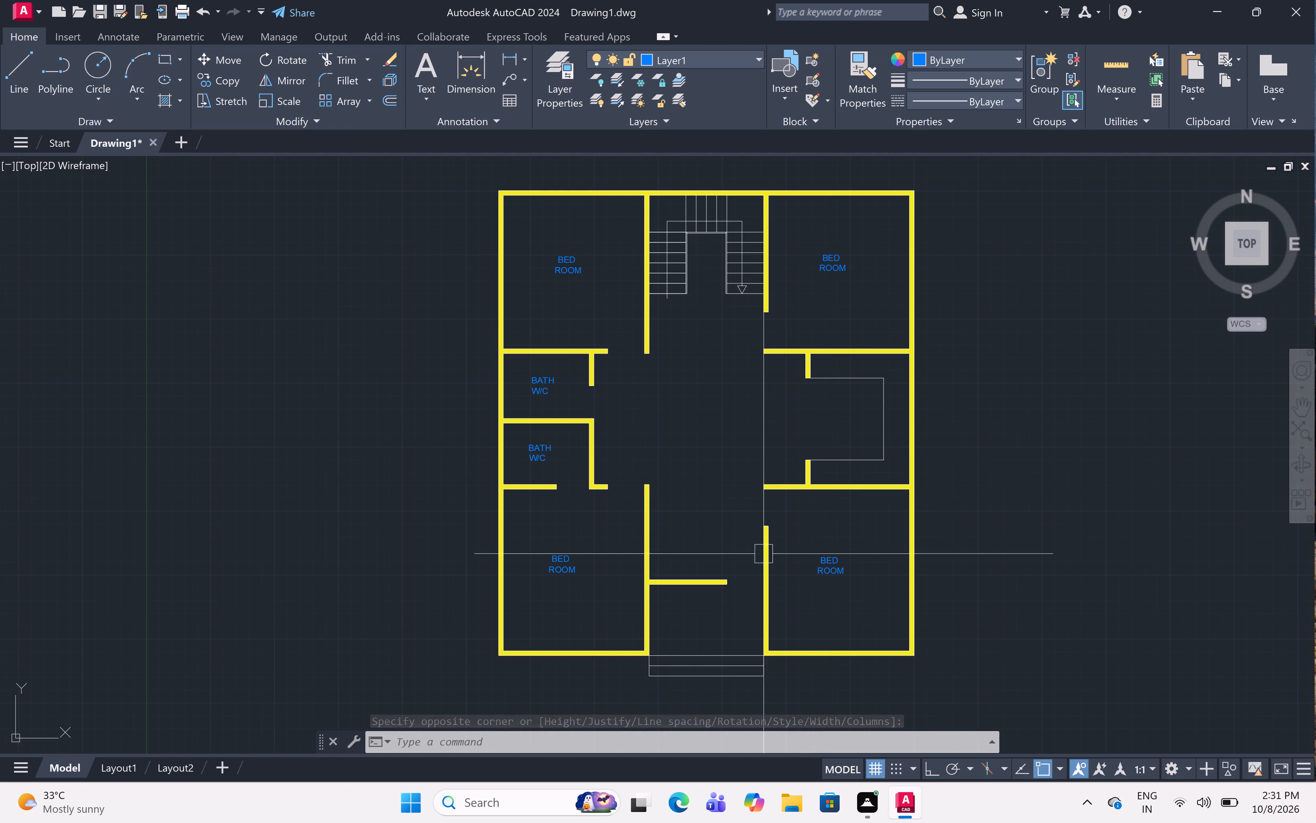
scroll(747, 578, "up", 1)
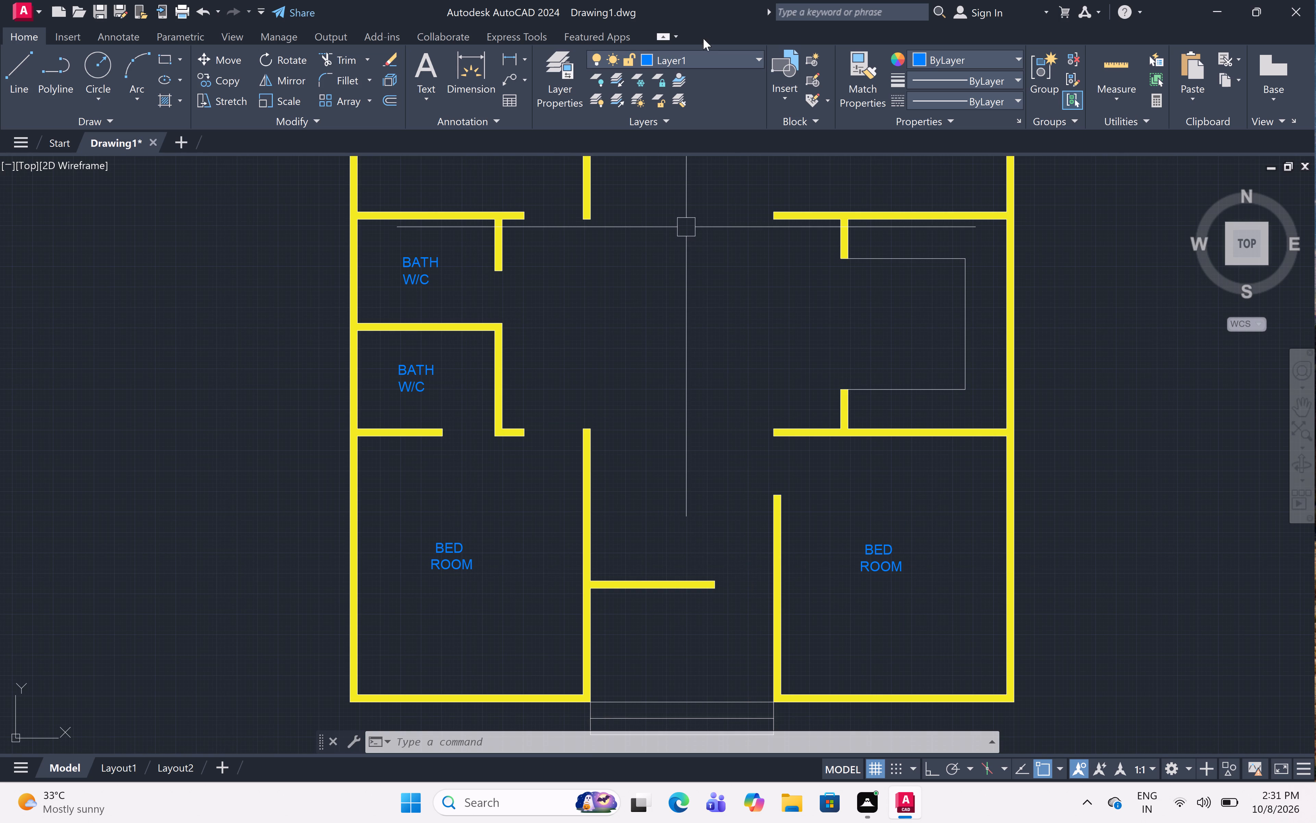
left_click(704, 60)
left_click(703, 82)
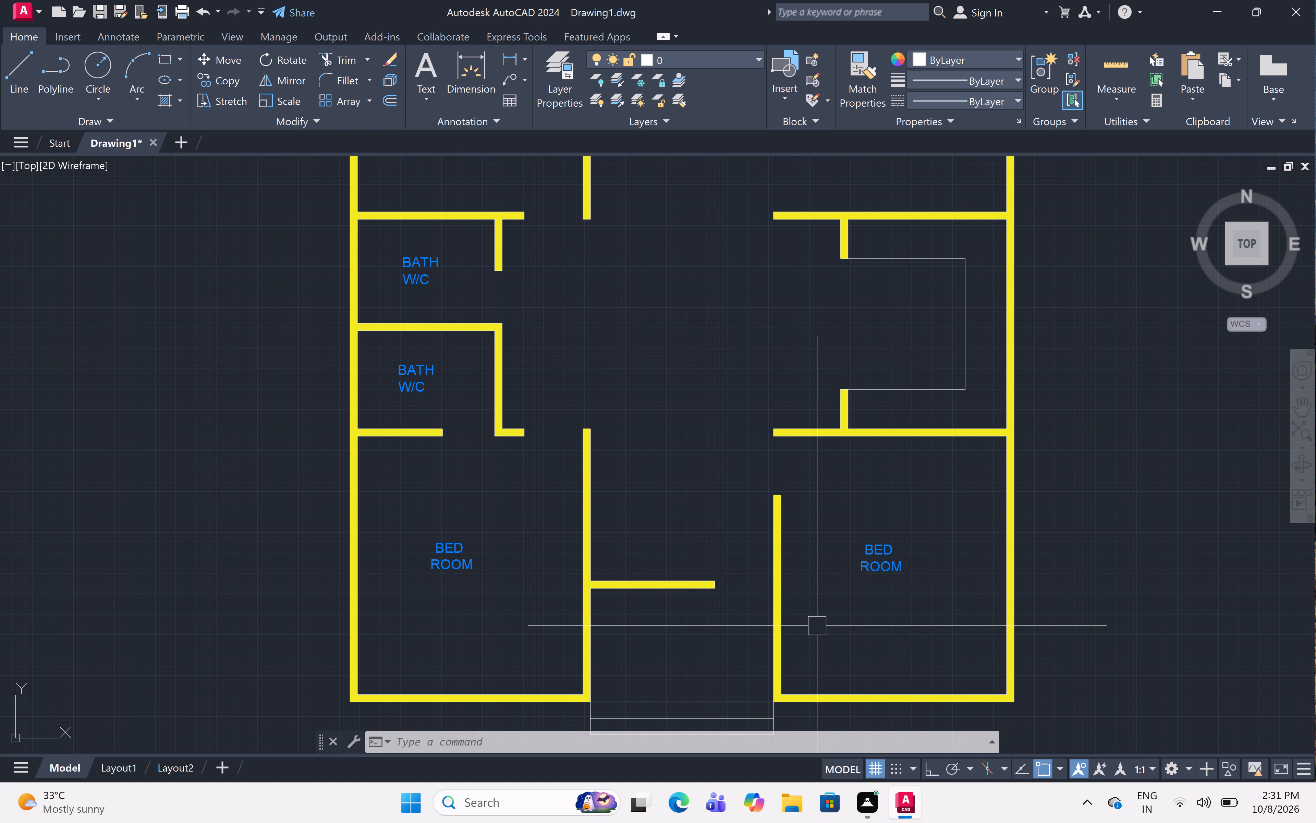
left_click(817, 626)
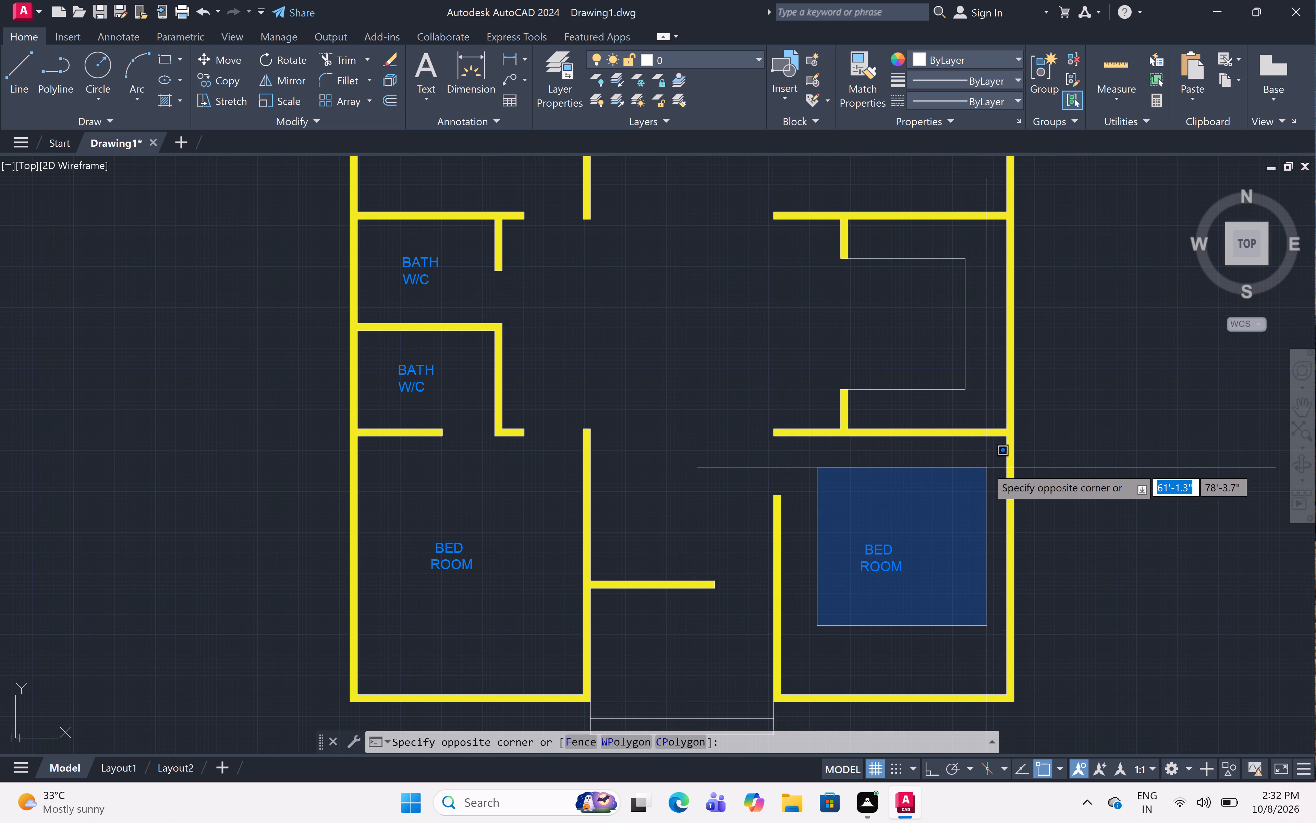
key("Escape")
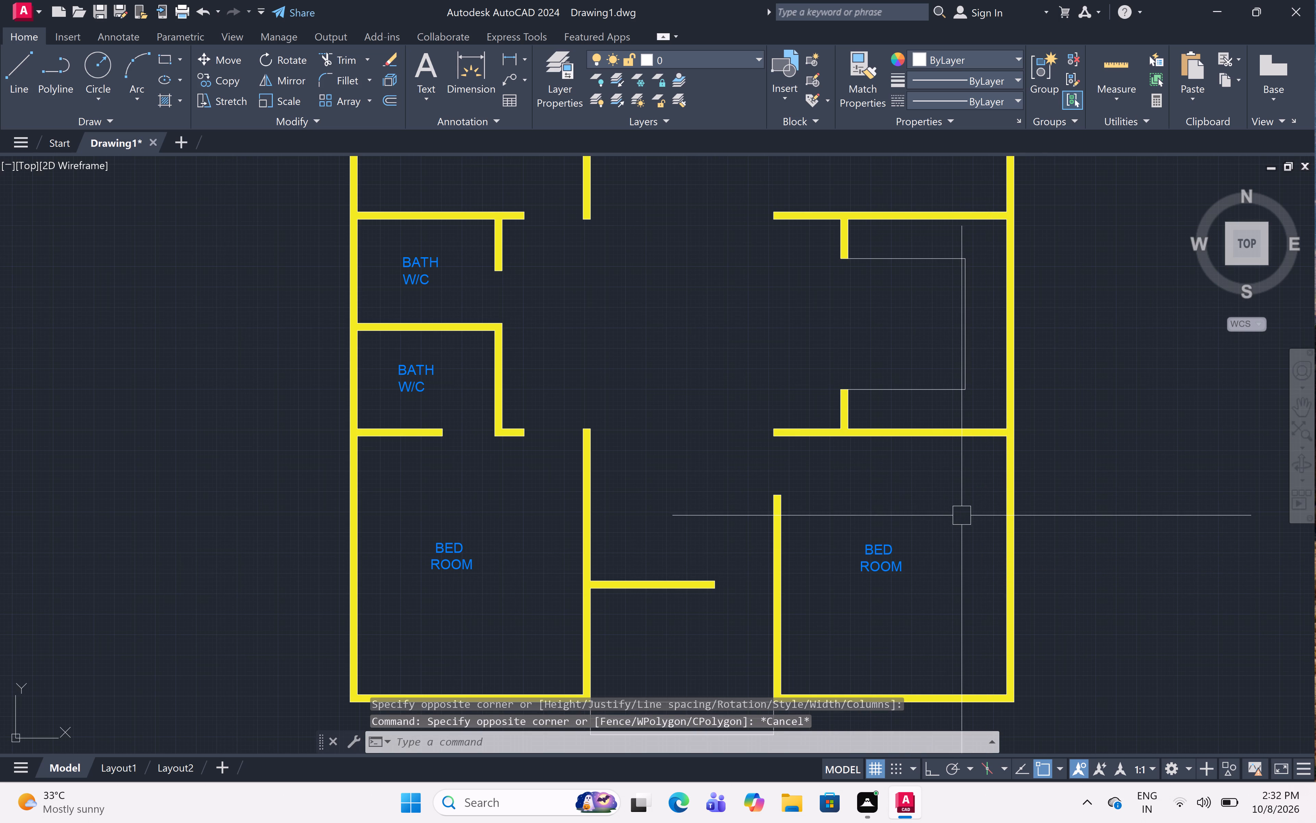
Add a multiline text label in the central hall reading DINING and LIVING, with a blank line between them.
scroll(1014, 495, "down", 1)
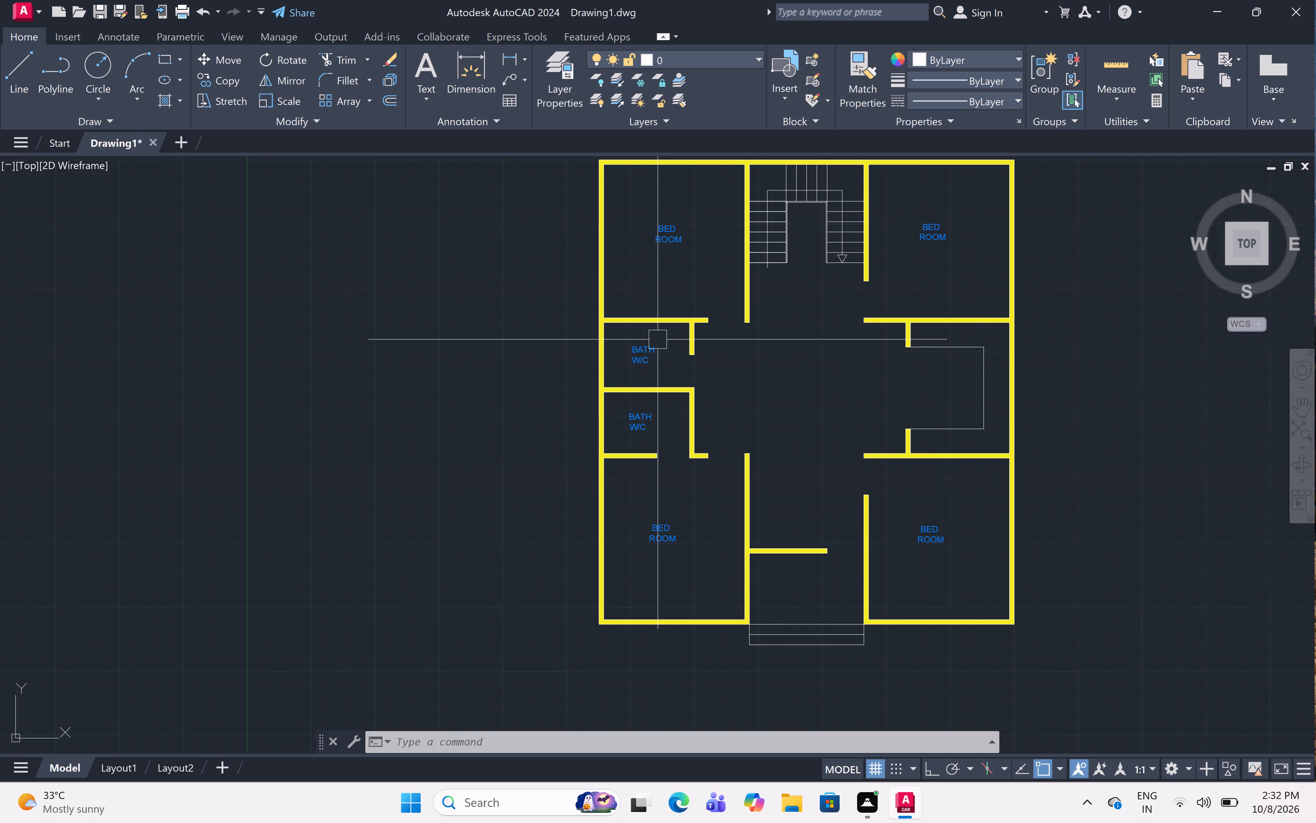
scroll(852, 334, "up", 2)
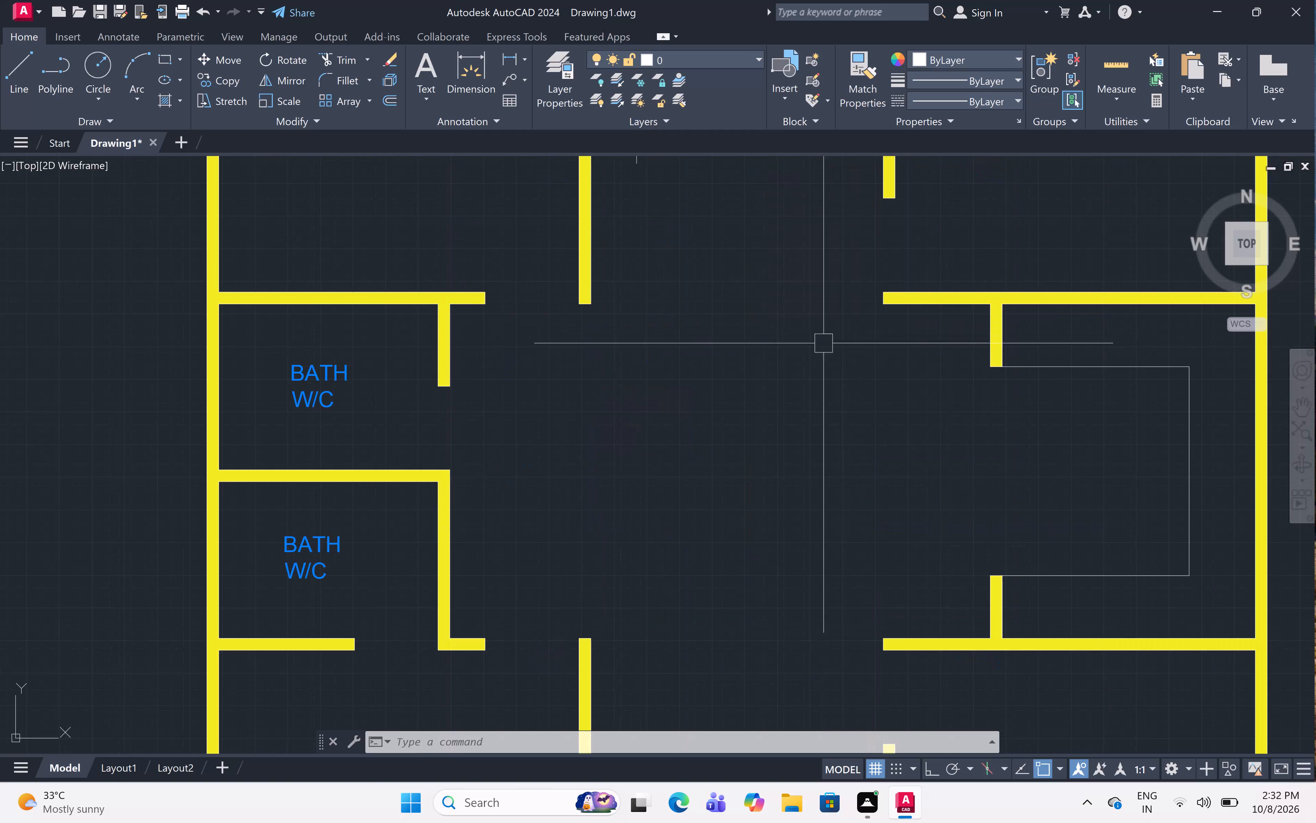
type("MT")
key("space")
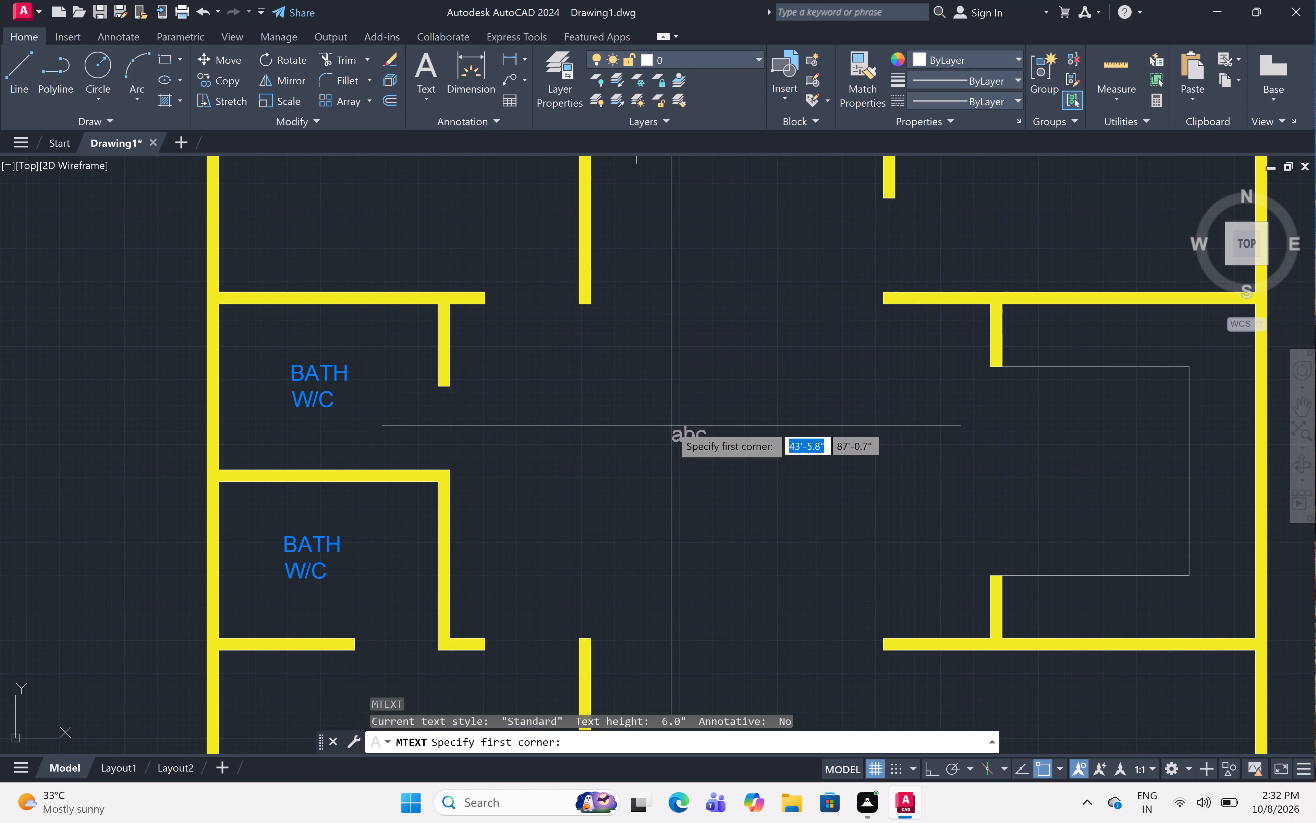
left_click(668, 395)
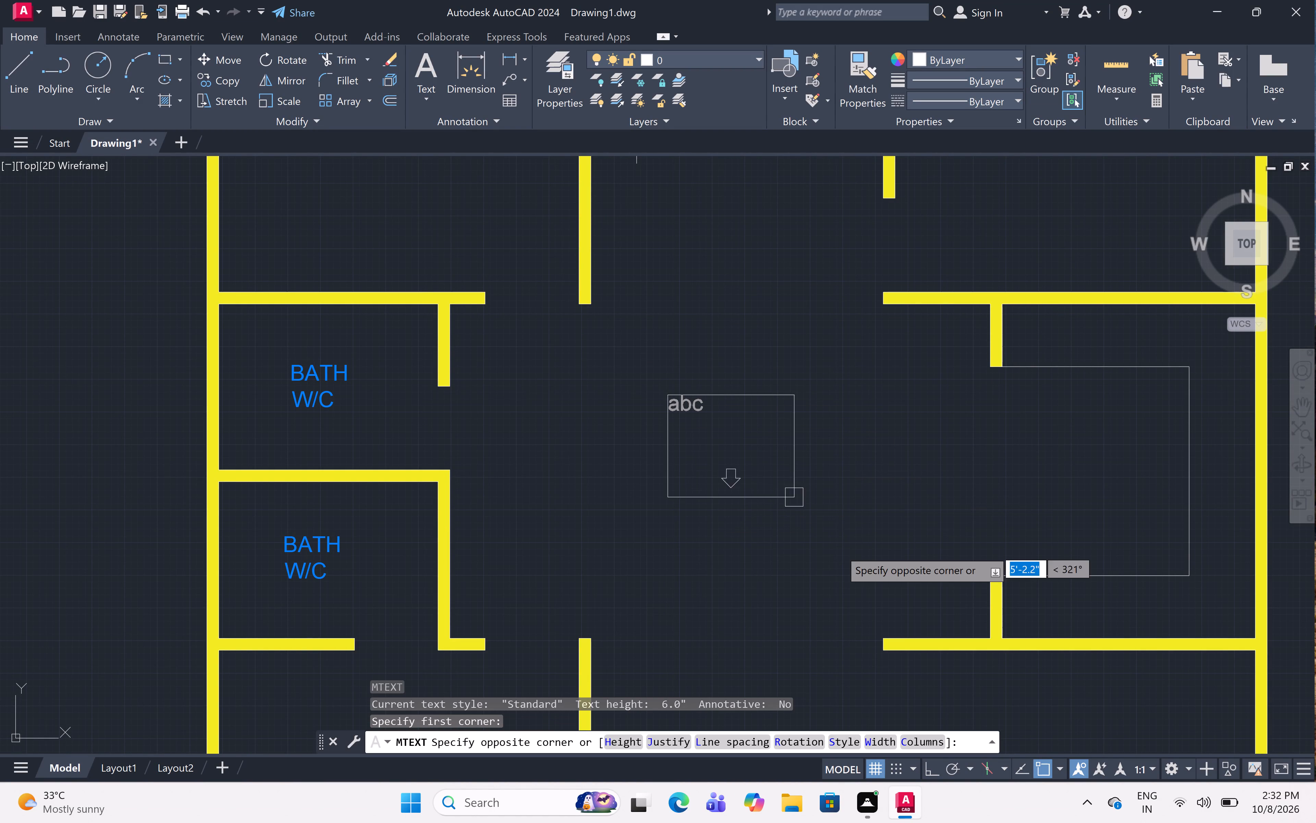
left_click(840, 551)
type("LIVING")
key("Return")
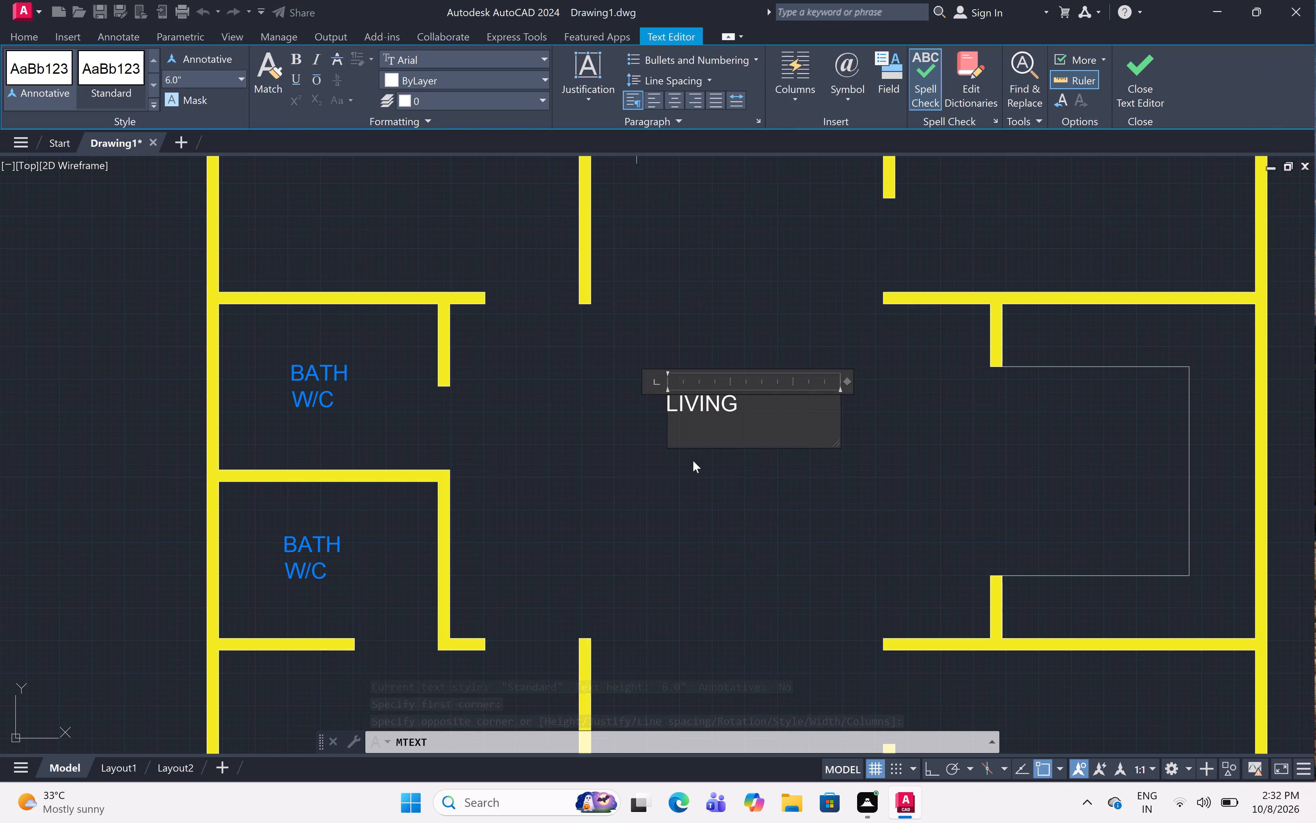
key("Return")
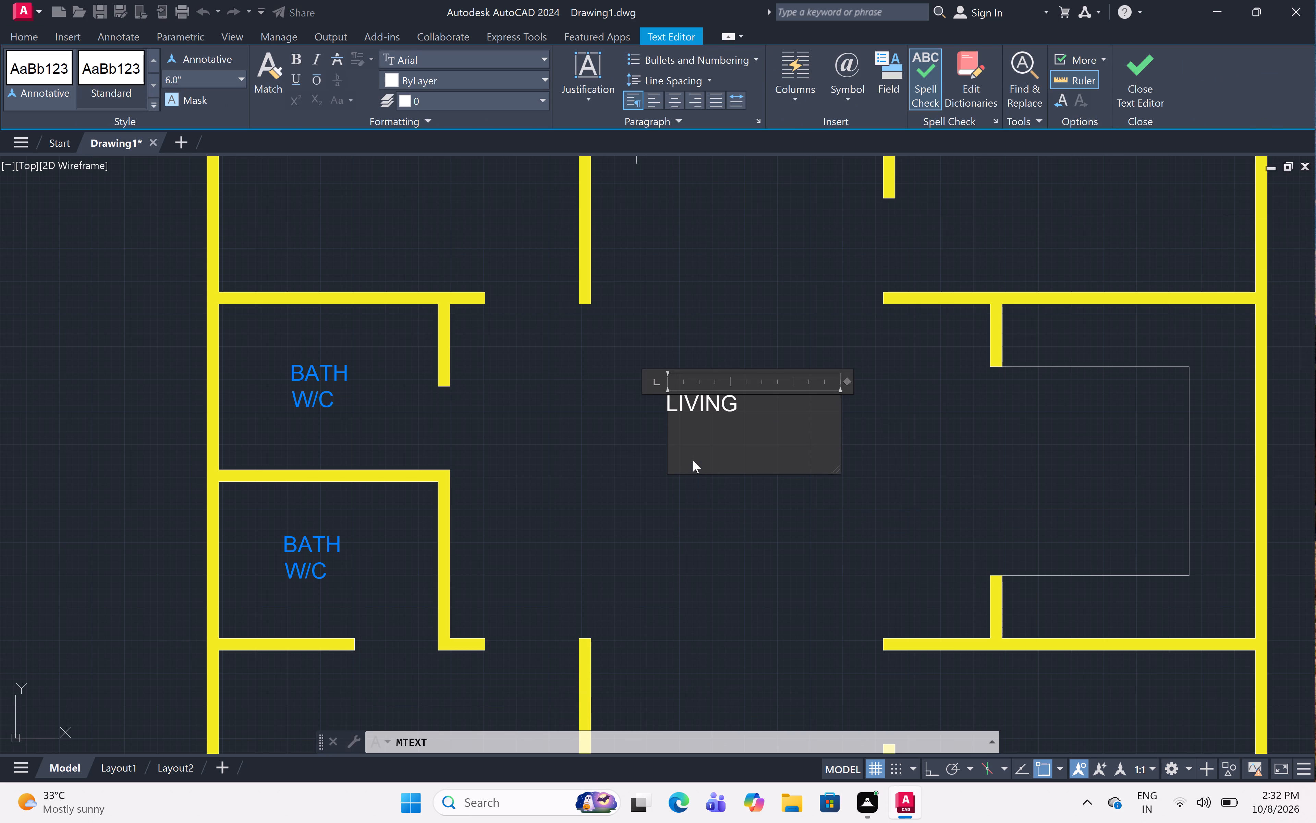
key("BackSpace")
key("BackSpace")
key("BackSpace")
key("BackSpace")
key("BackSpace")
key("BackSpace")
key("BackSpace")
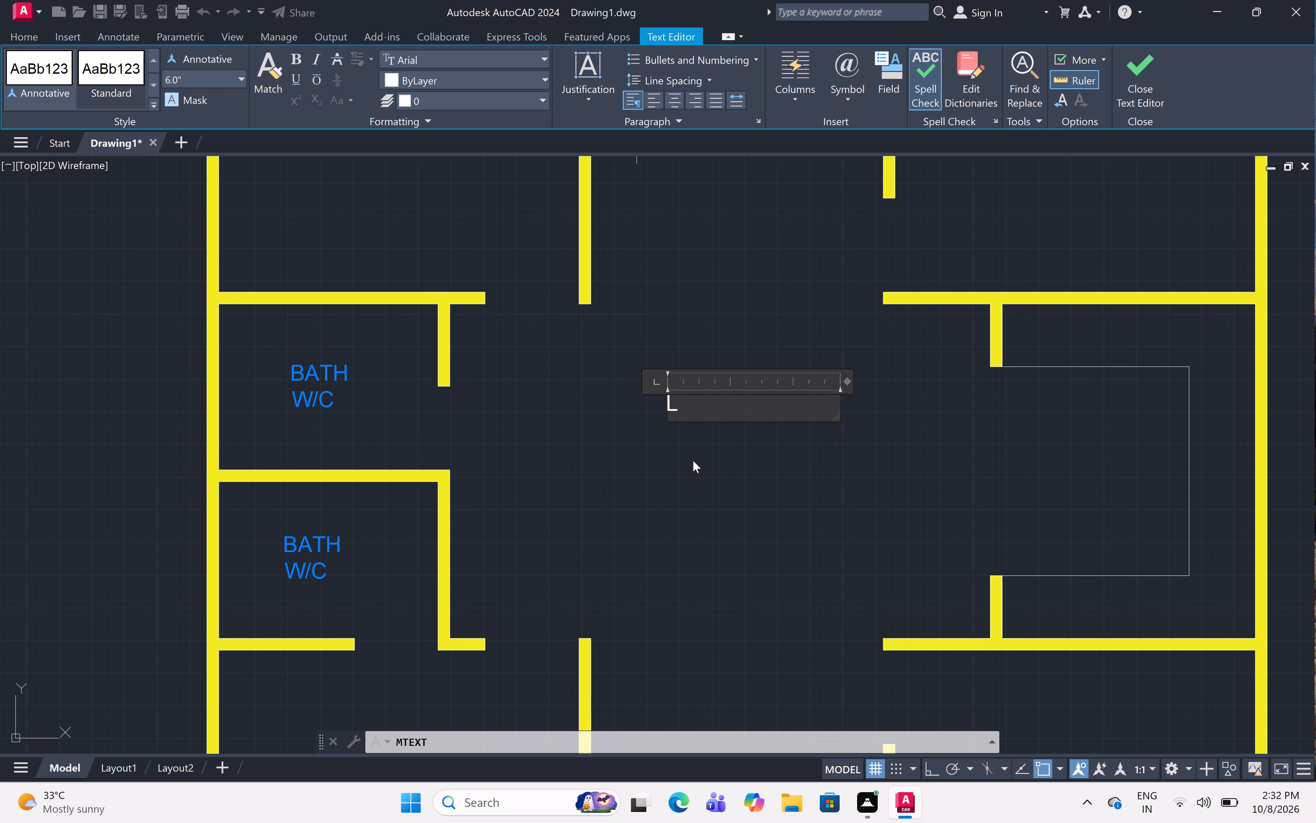
key("BackSpace")
type("DINI")
key("n")
key("g")
key("Return")
key("Return")
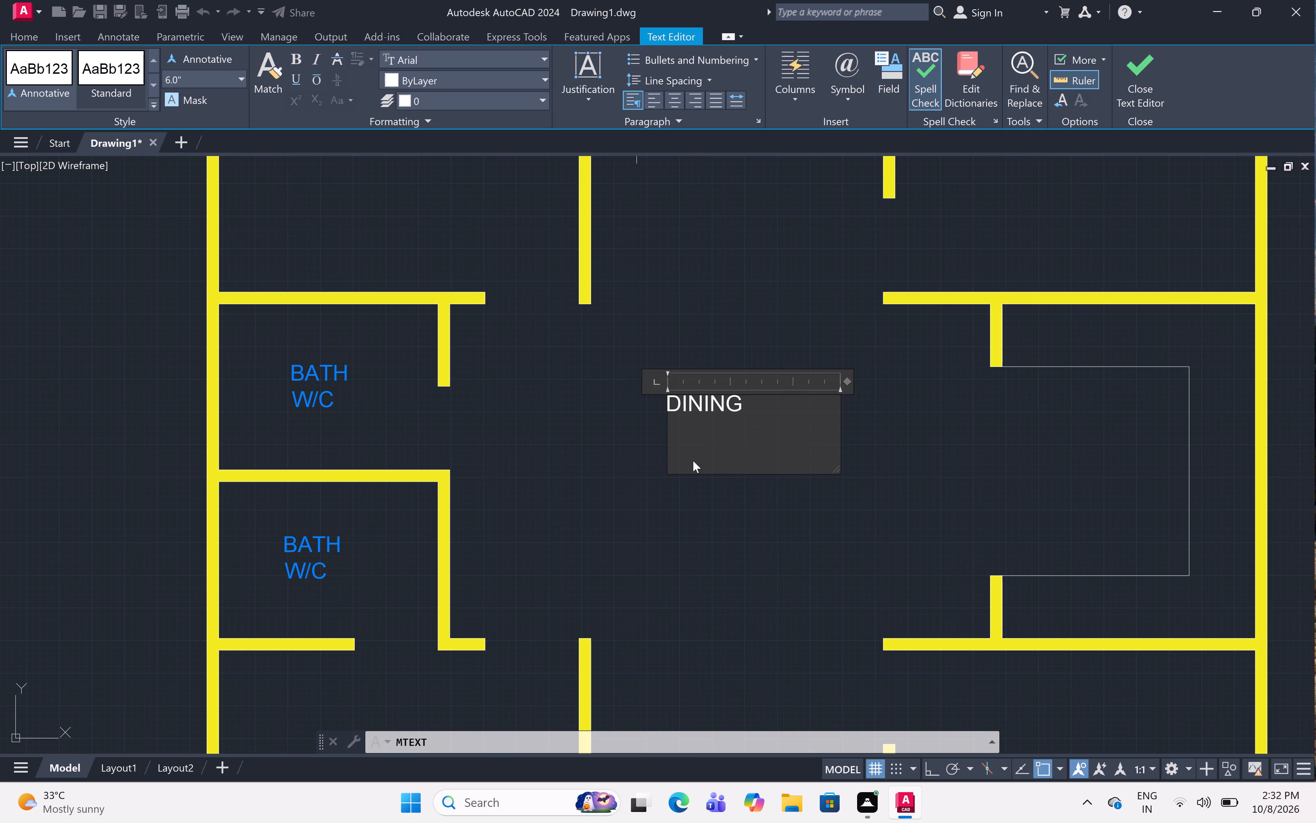
type("LI")
type("VI")
type("NG")
left_click(697, 508)
Add a multiline text label reading GATE in the opening between the short entrance partition and the southeast bedroom's wall.
scroll(738, 472, "down", 2)
scroll(802, 396, "down", 2)
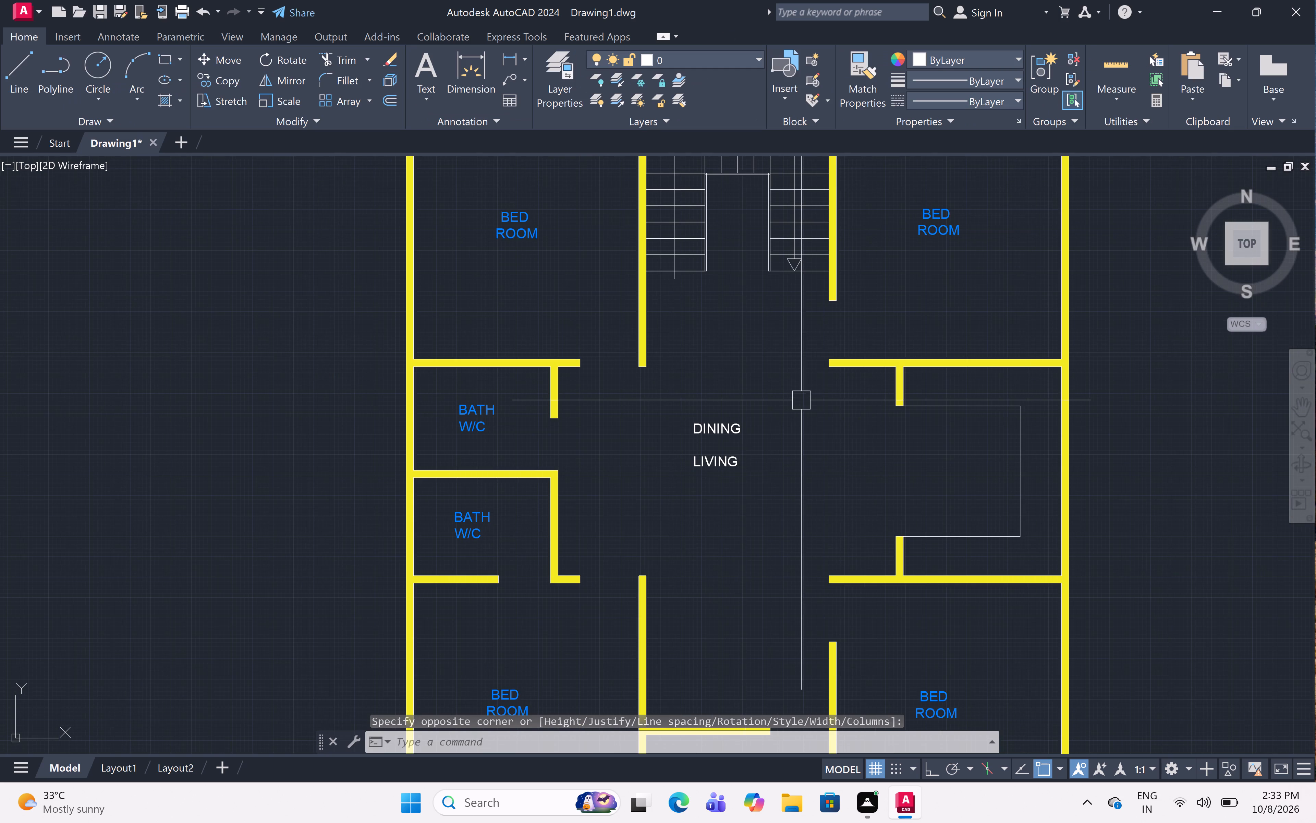
scroll(802, 396, "down", 1)
scroll(811, 407, "up", 2)
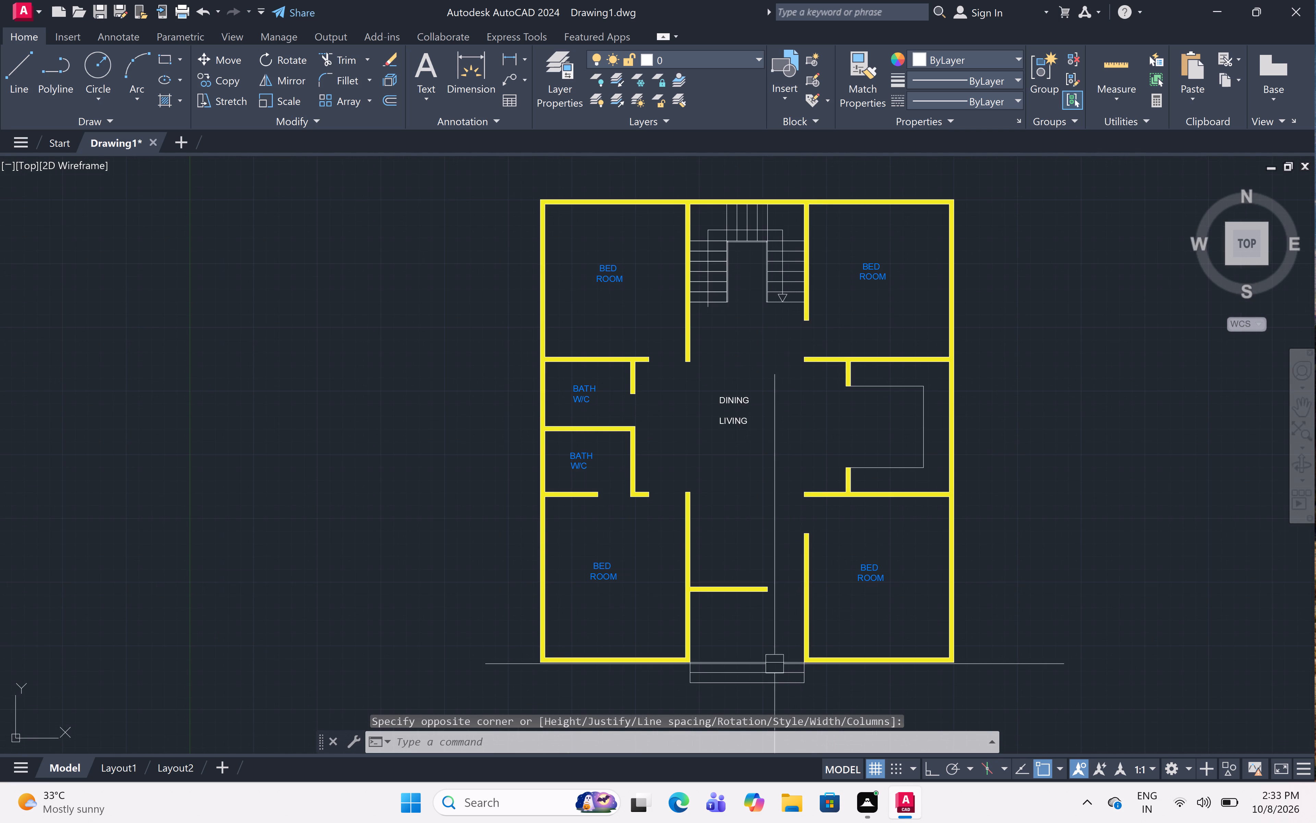
scroll(811, 615, "up", 1)
scroll(791, 589, "up", 2)
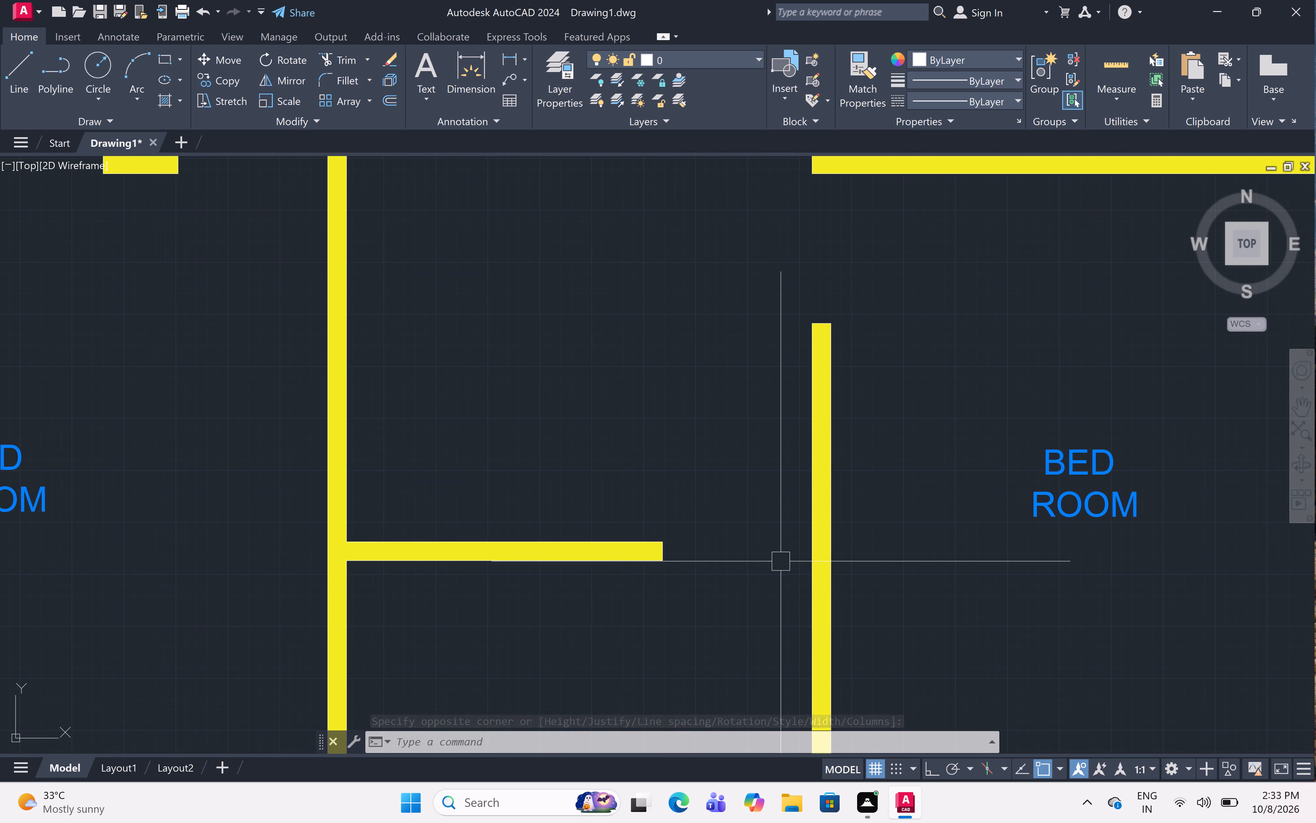
scroll(781, 561, "up", 1)
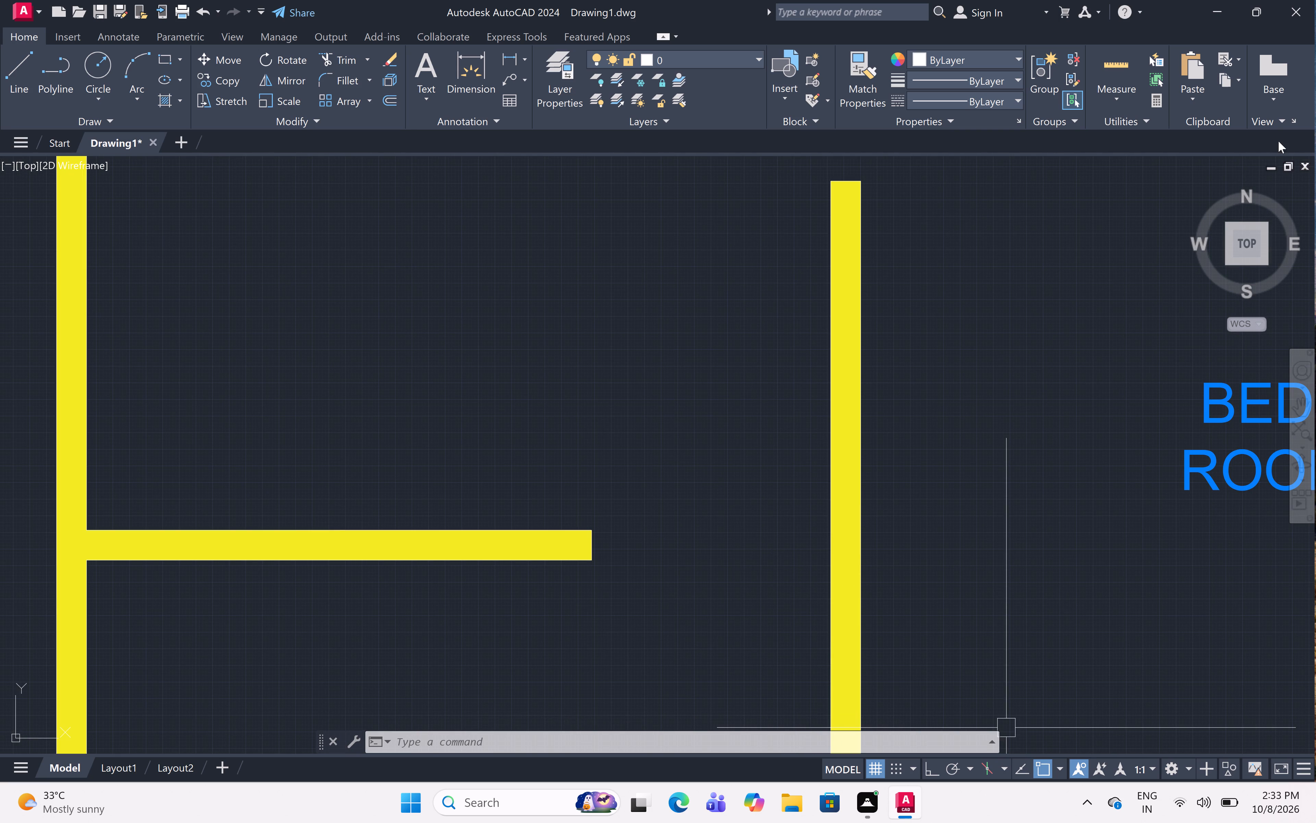
key("m")
key("t")
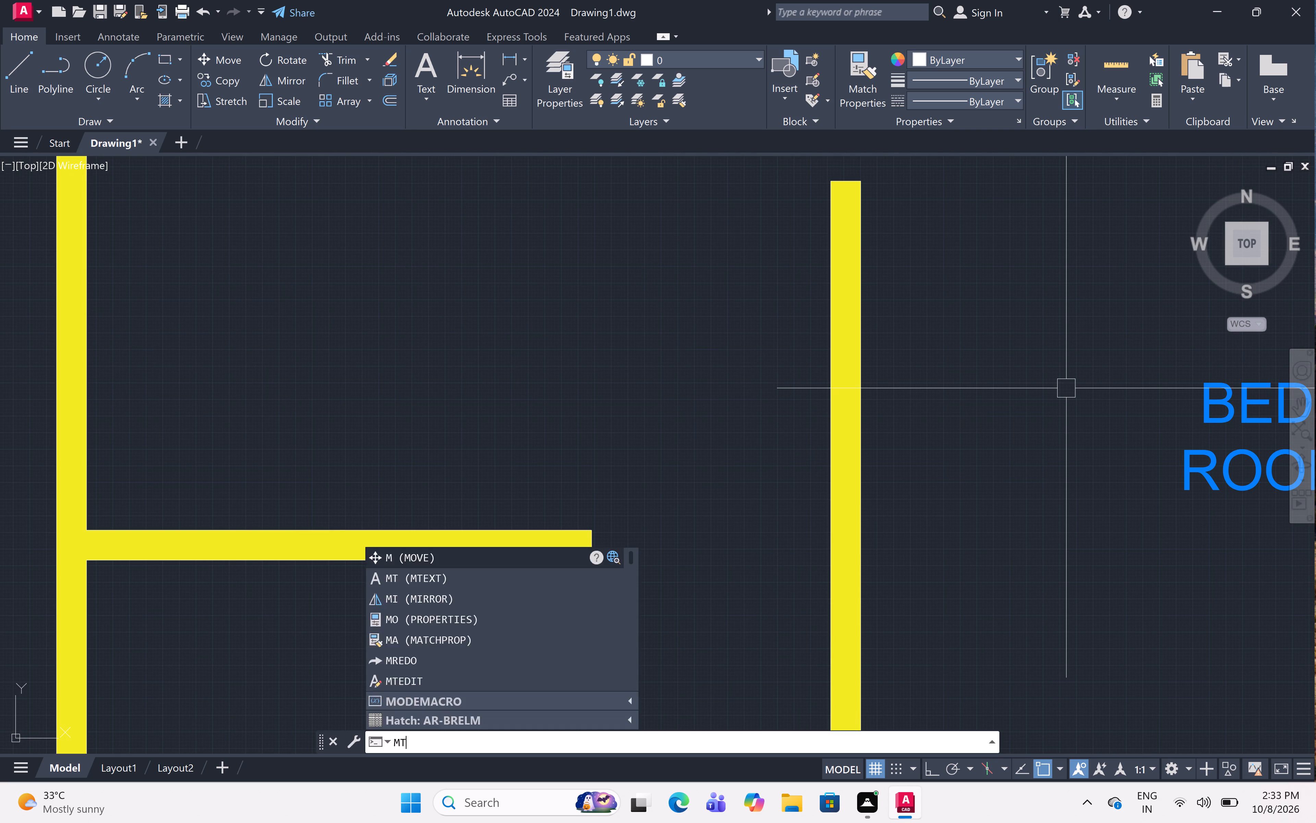
key("space")
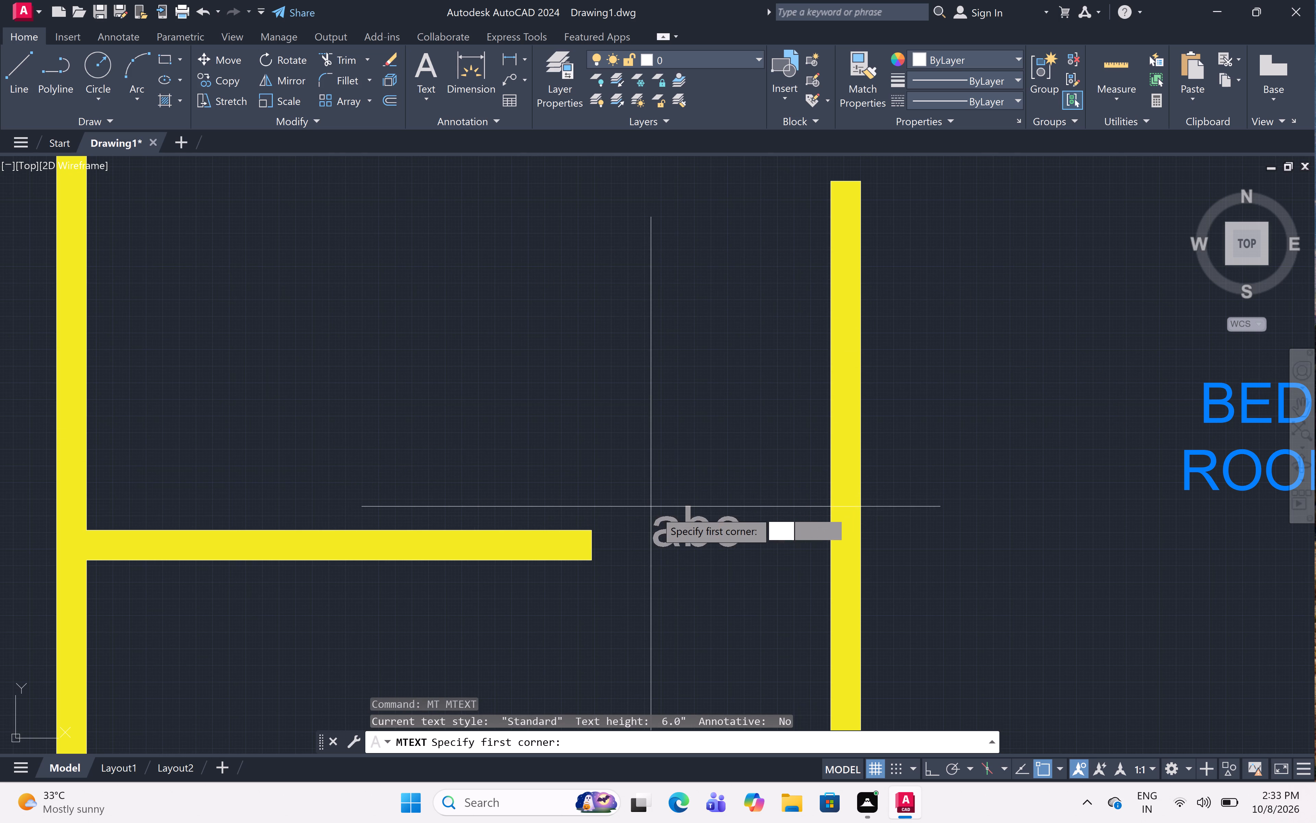
left_click(657, 503)
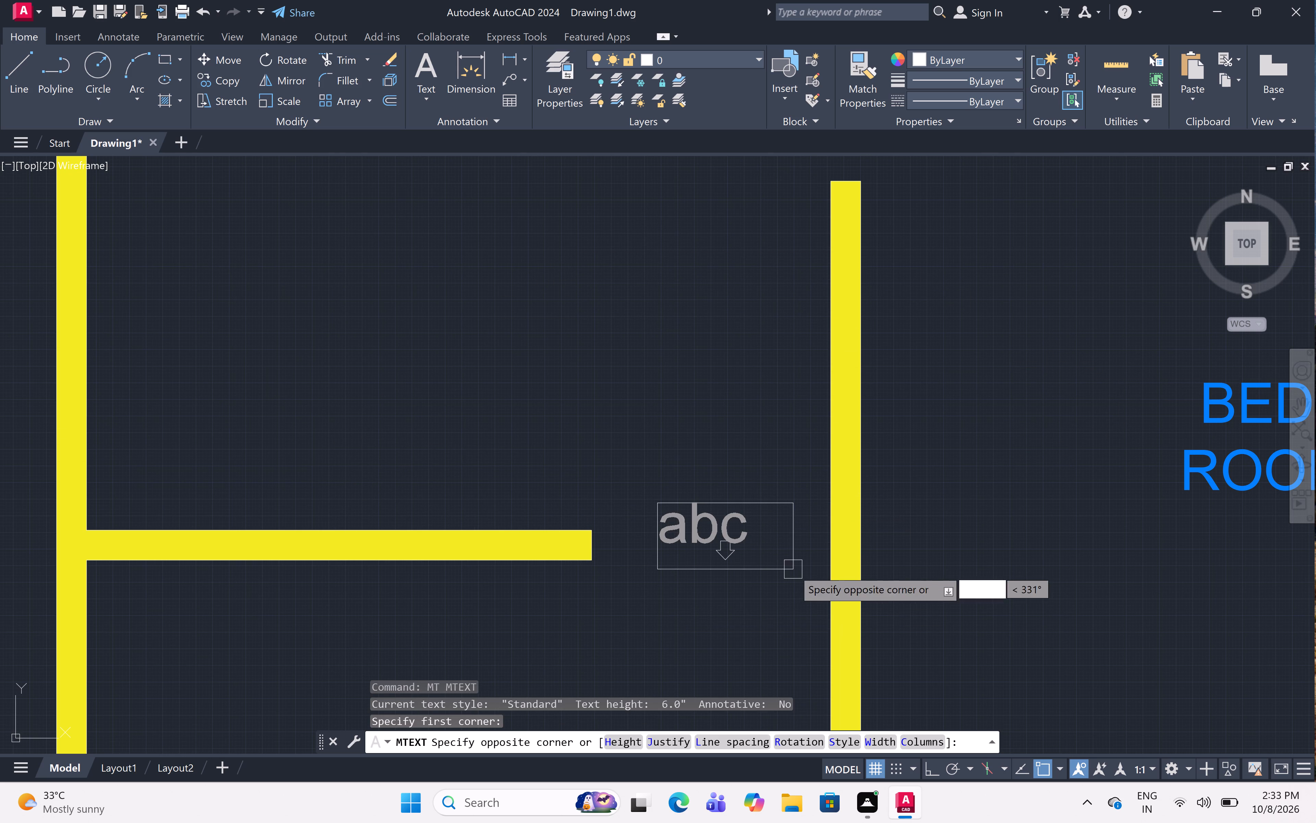
left_click(799, 568)
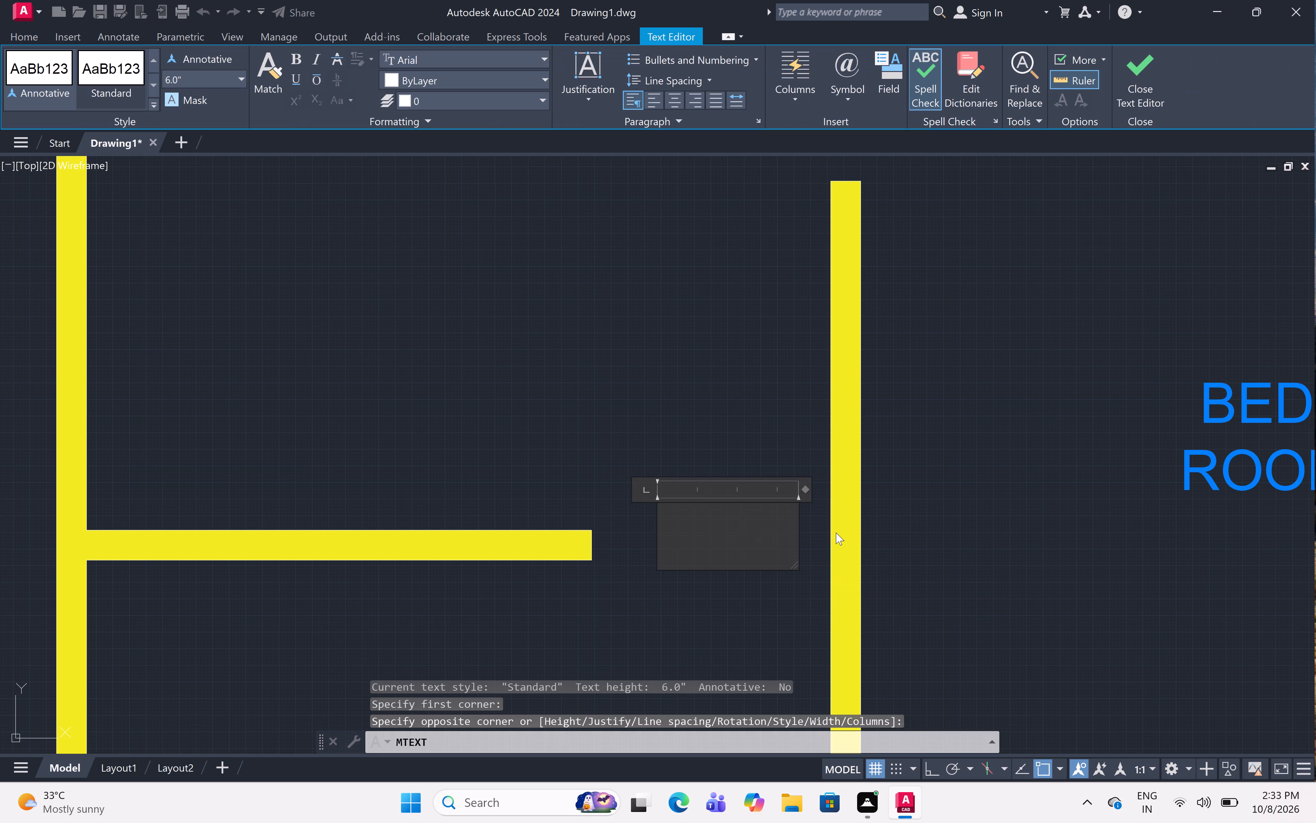
key("g")
key("a")
key("t")
key("e")
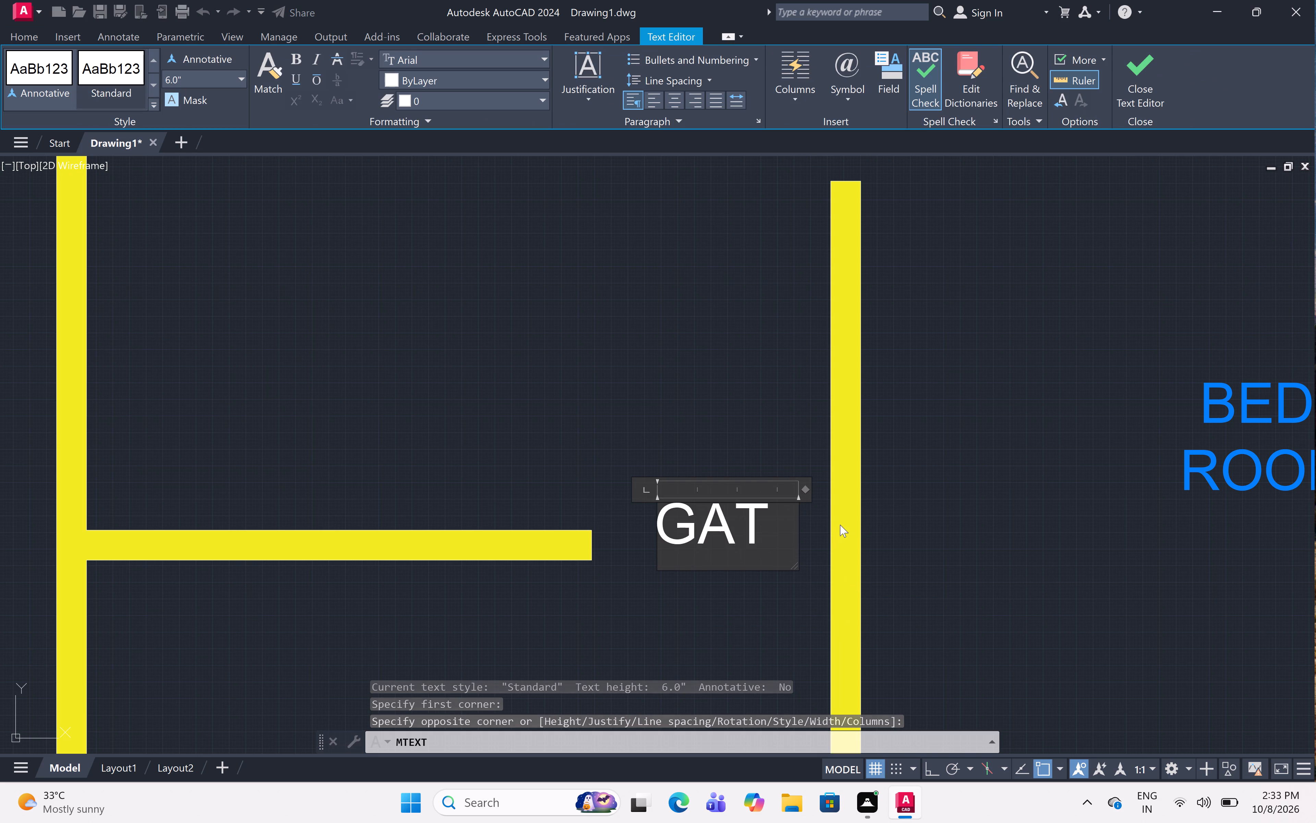
left_click(770, 419)
scroll(769, 419, "down", 4)
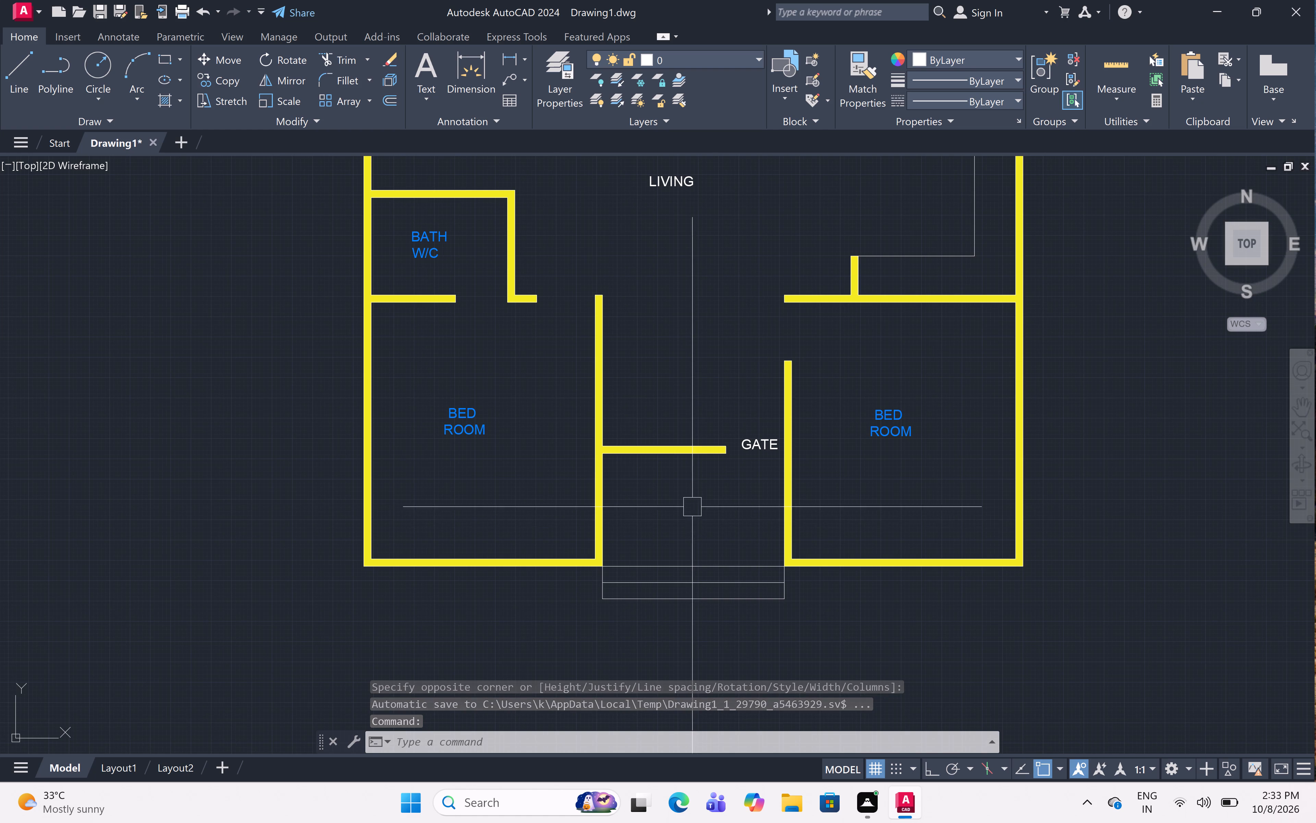
Add a multiline text label reading VERANDAH in the entrance area south of the short partition.
scroll(693, 506, "up", 3)
scroll(714, 478, "down", 1)
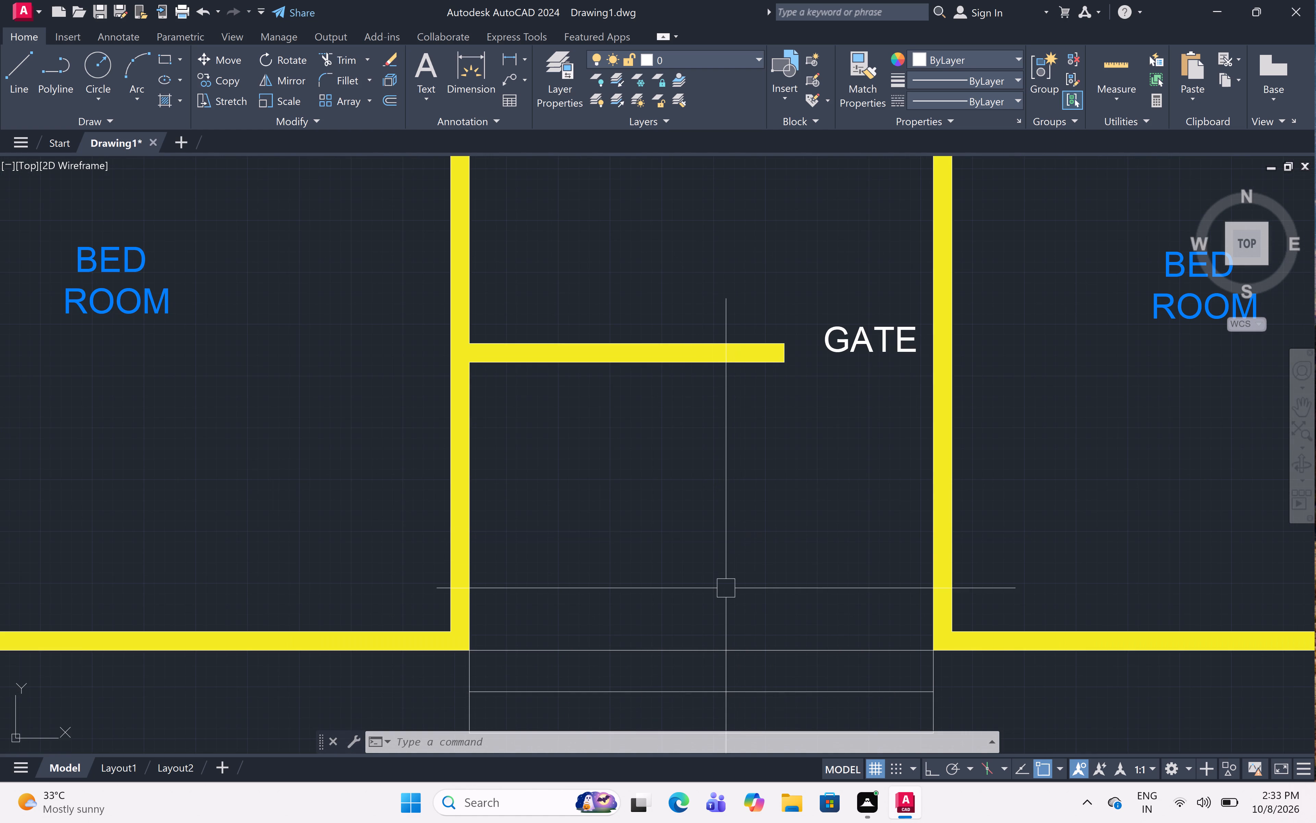
scroll(720, 602, "up", 1)
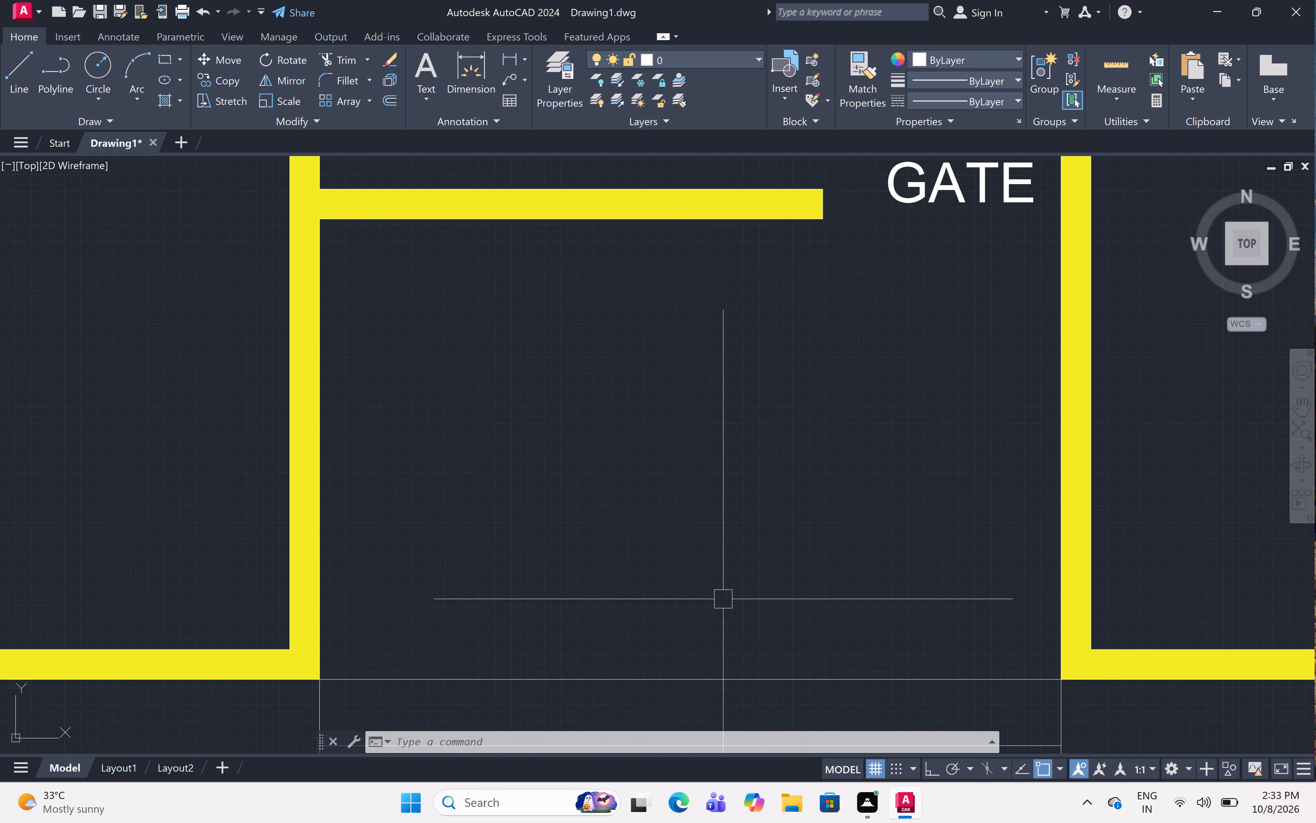
key("m")
key("t")
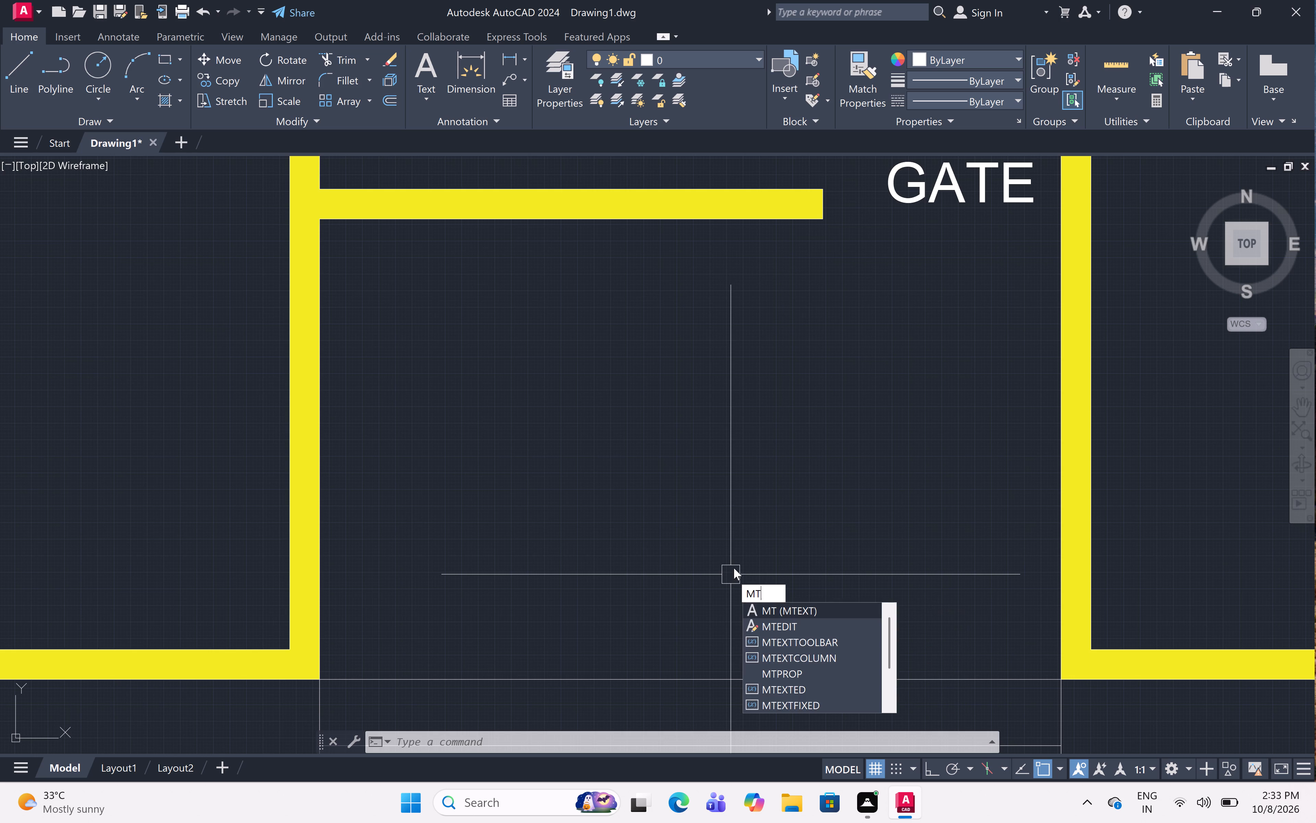
key("space")
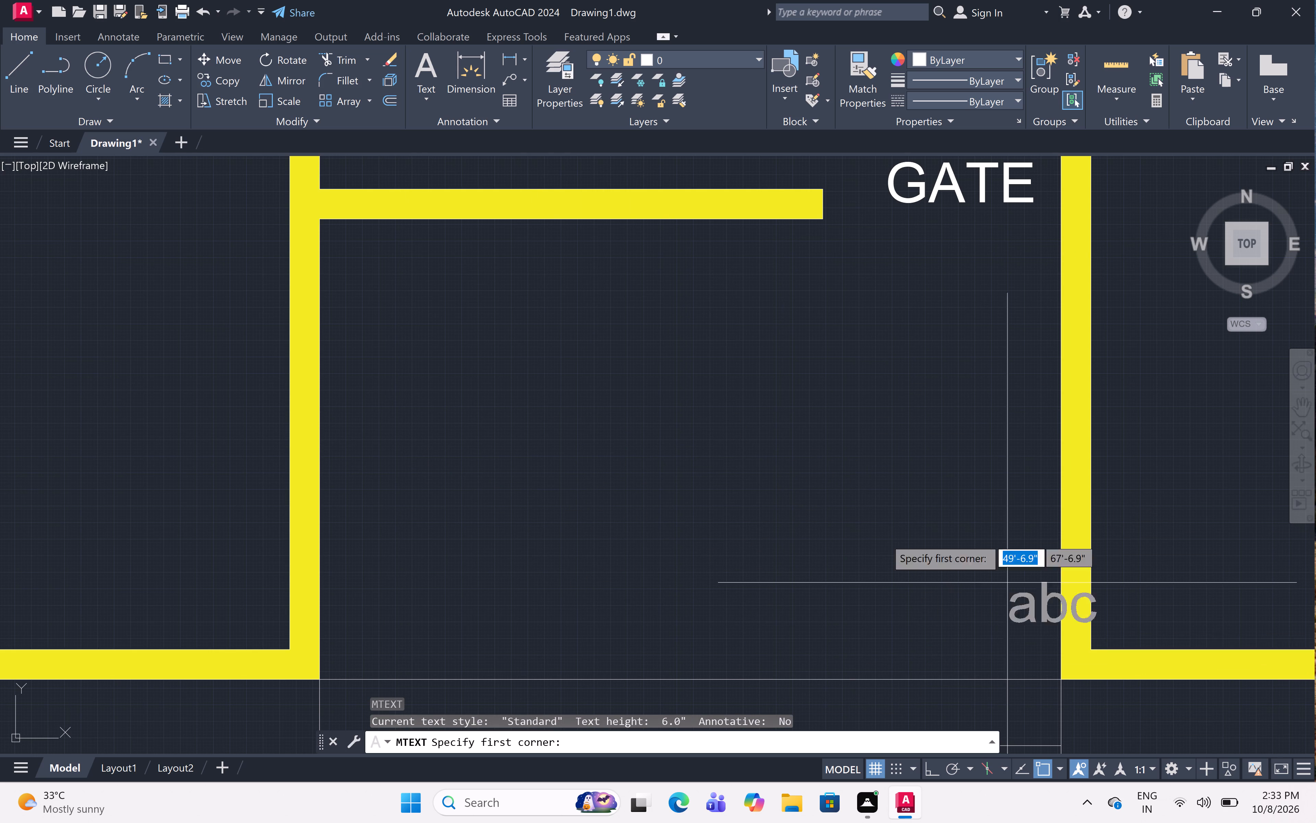
left_click(610, 343)
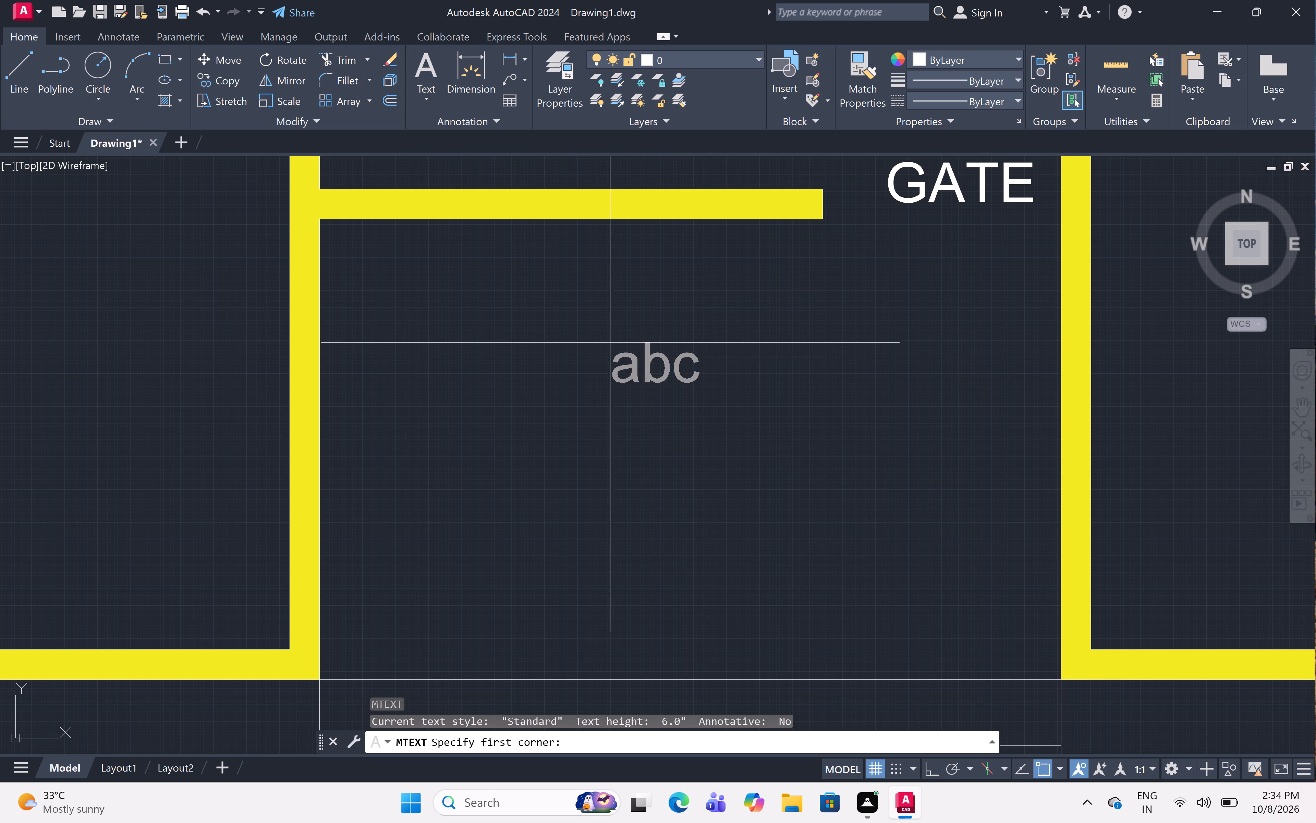
left_click(850, 506)
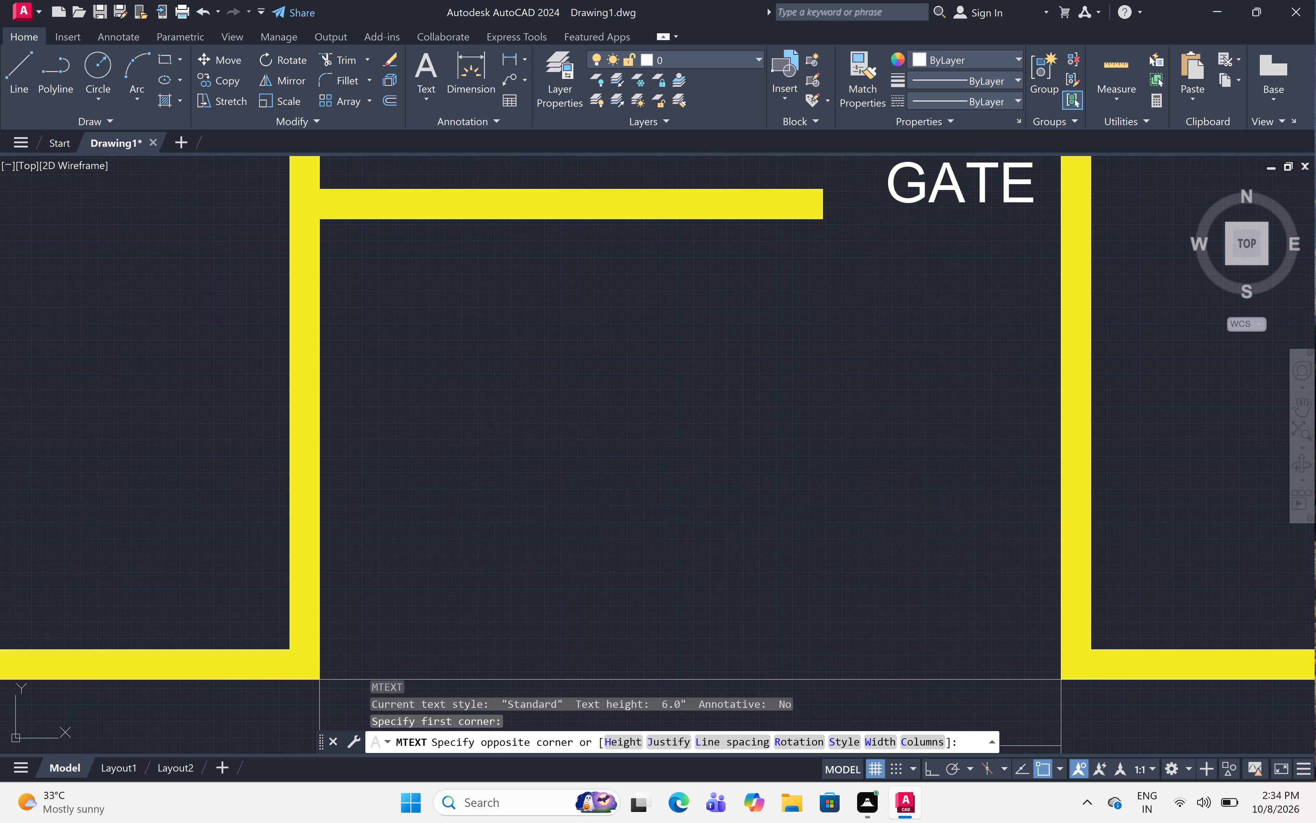
key("v")
key("e")
key("r")
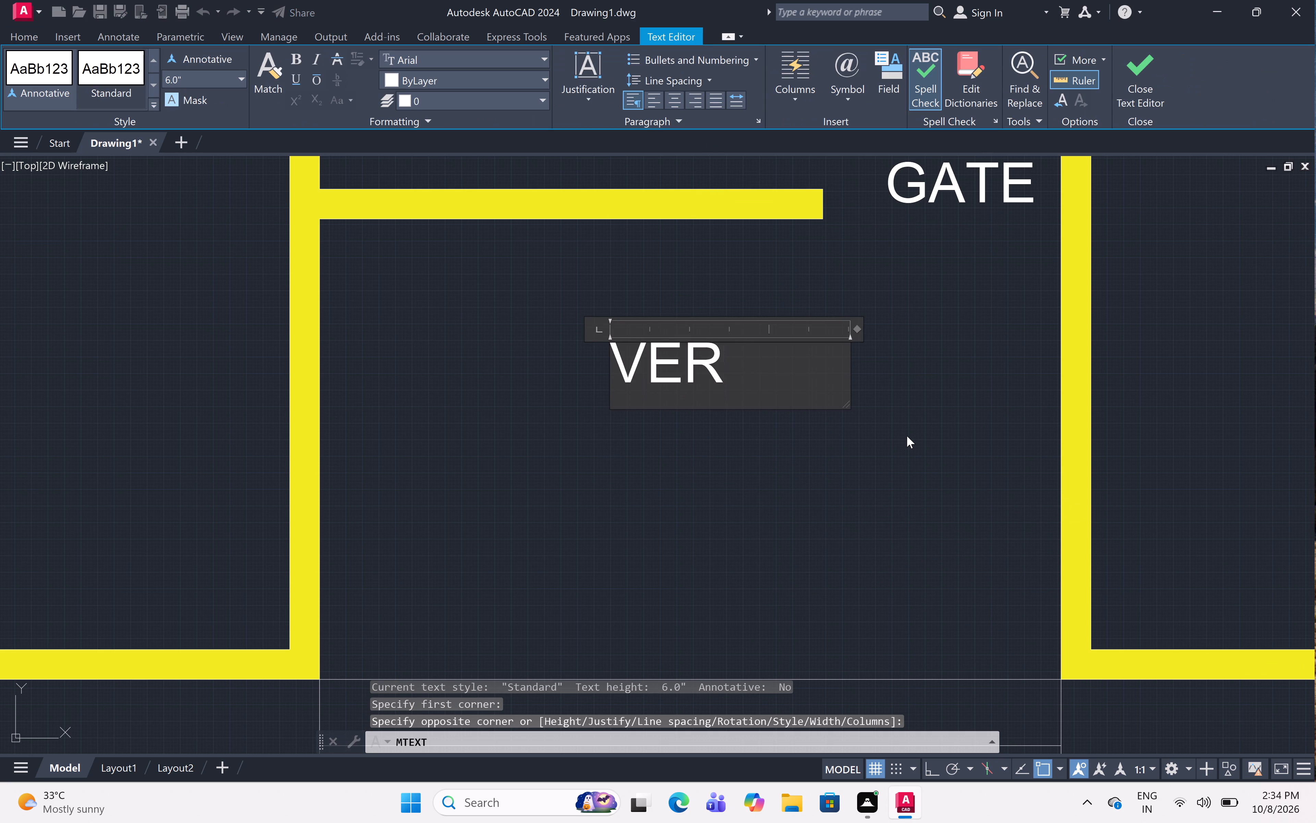
key("a")
key("n")
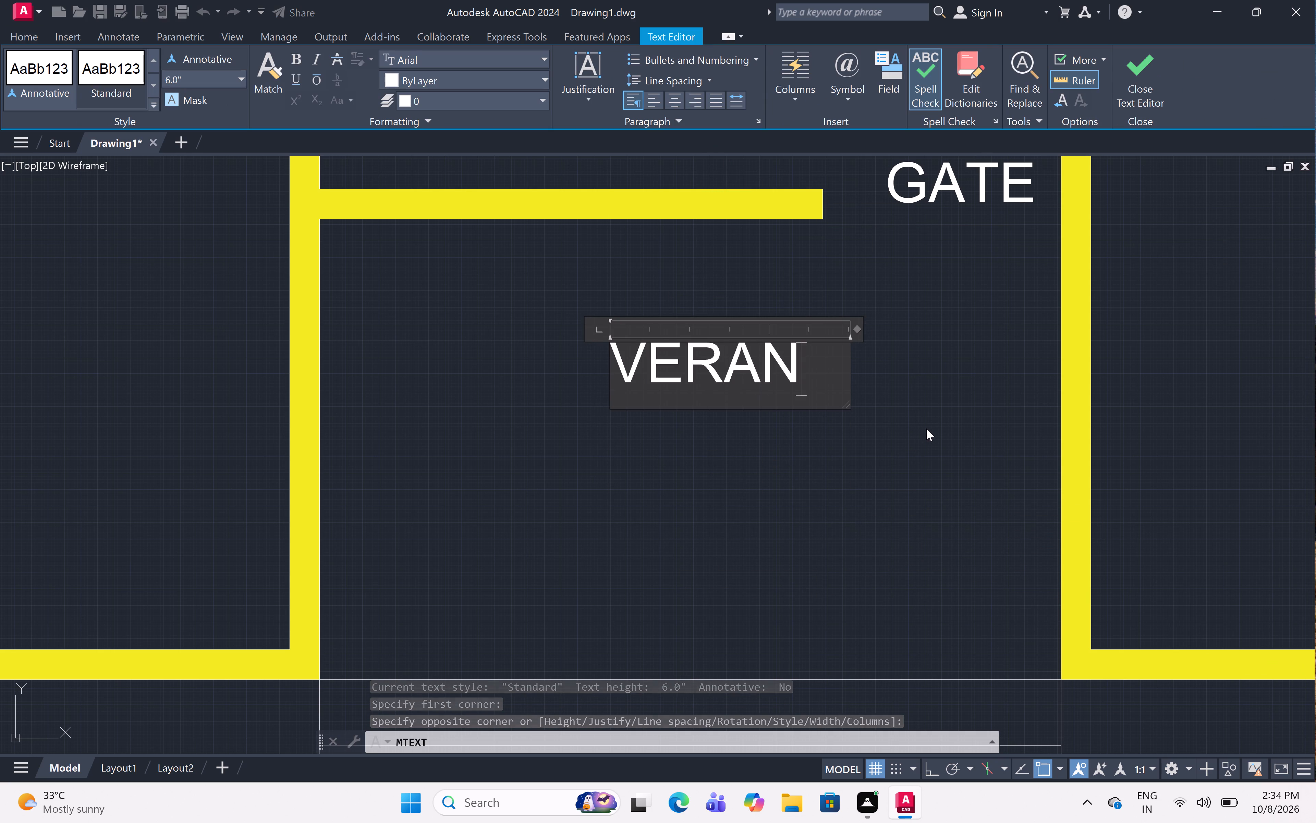
key("d")
key("a")
key("h")
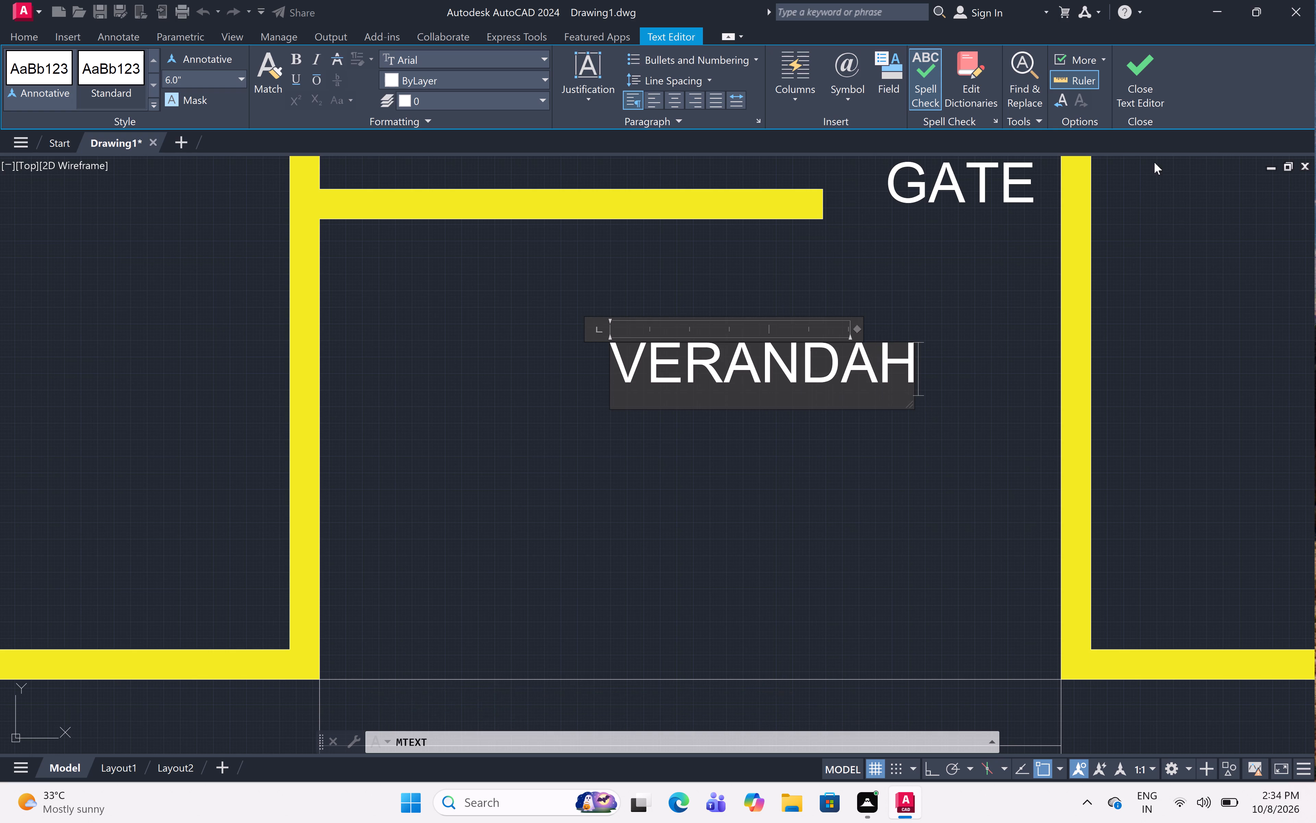
left_click(804, 524)
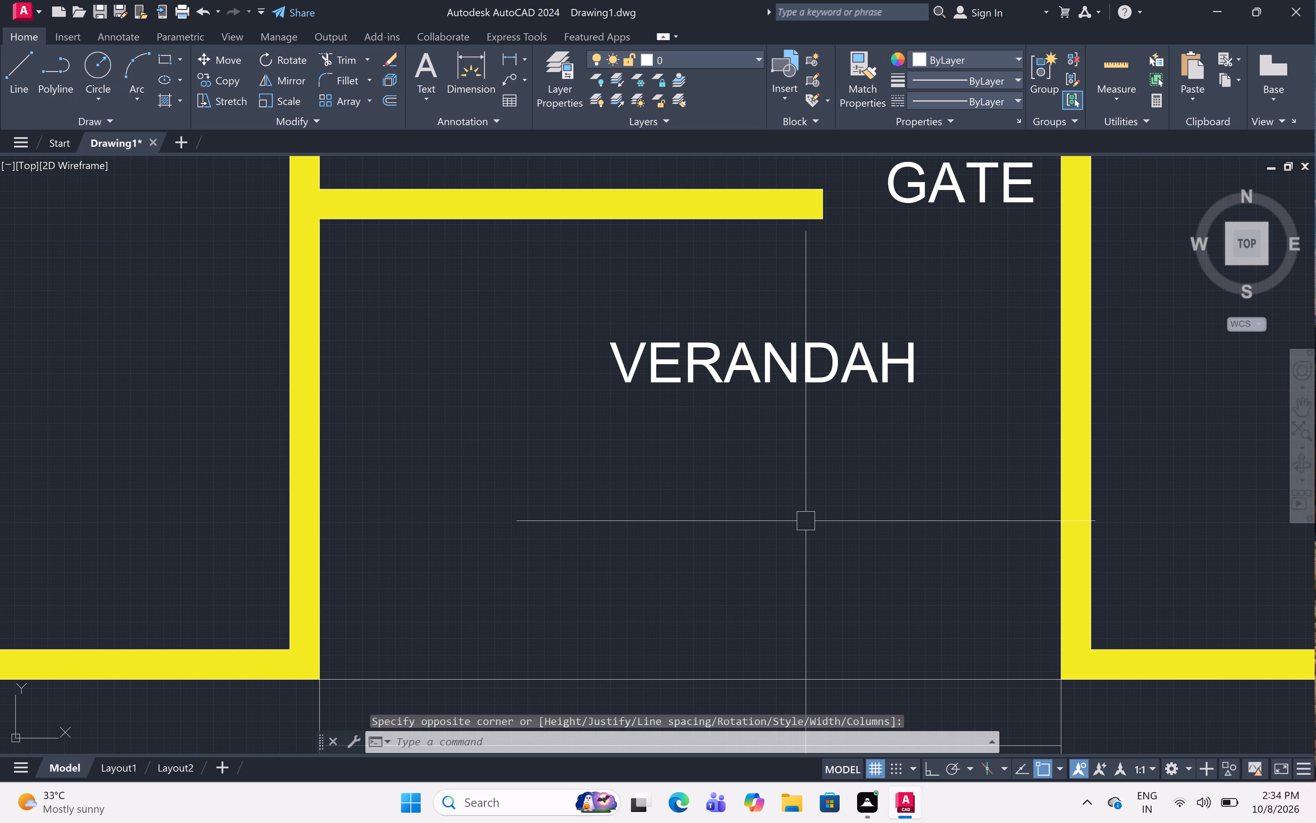
Move the VERANDAH label slightly southwest to the middle of the entrance area.
left_click(802, 386)
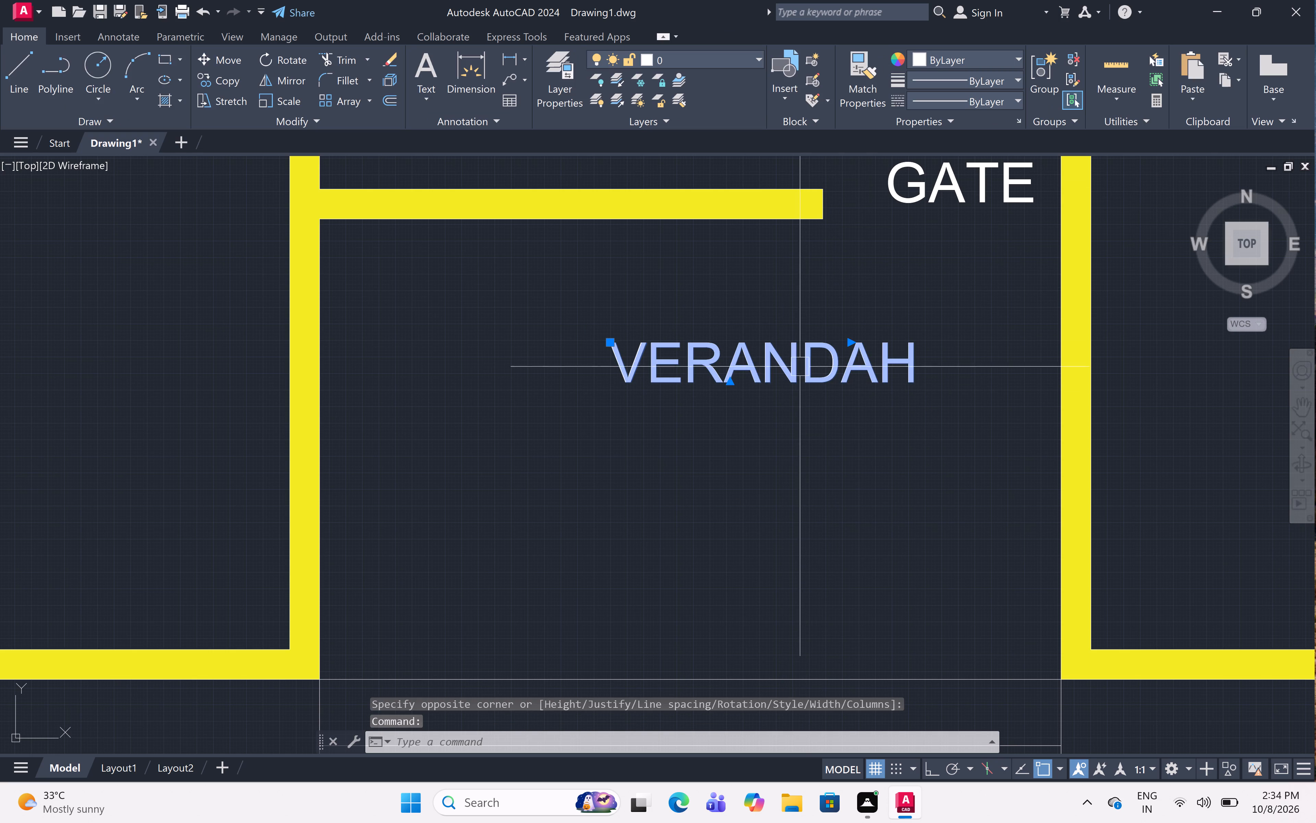
key("m")
key("space")
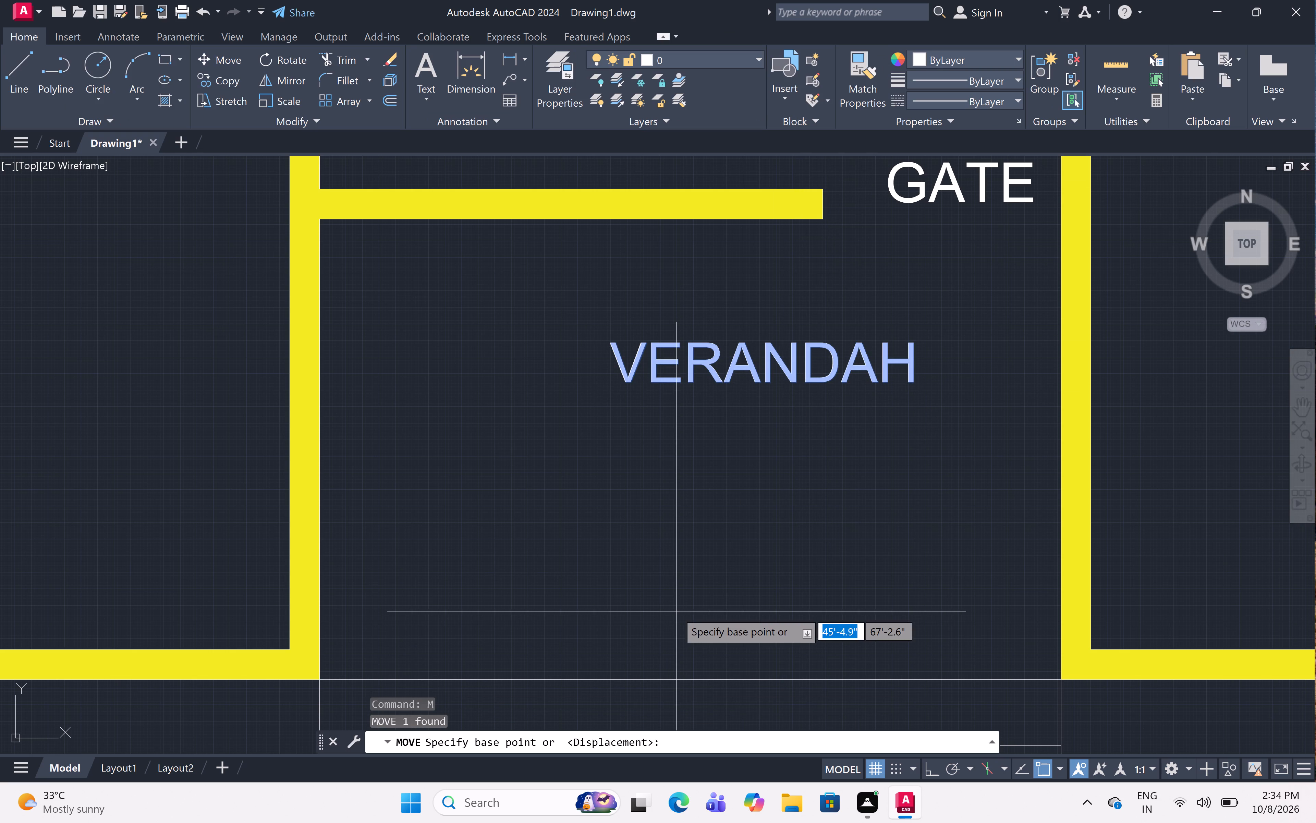
left_click(815, 363)
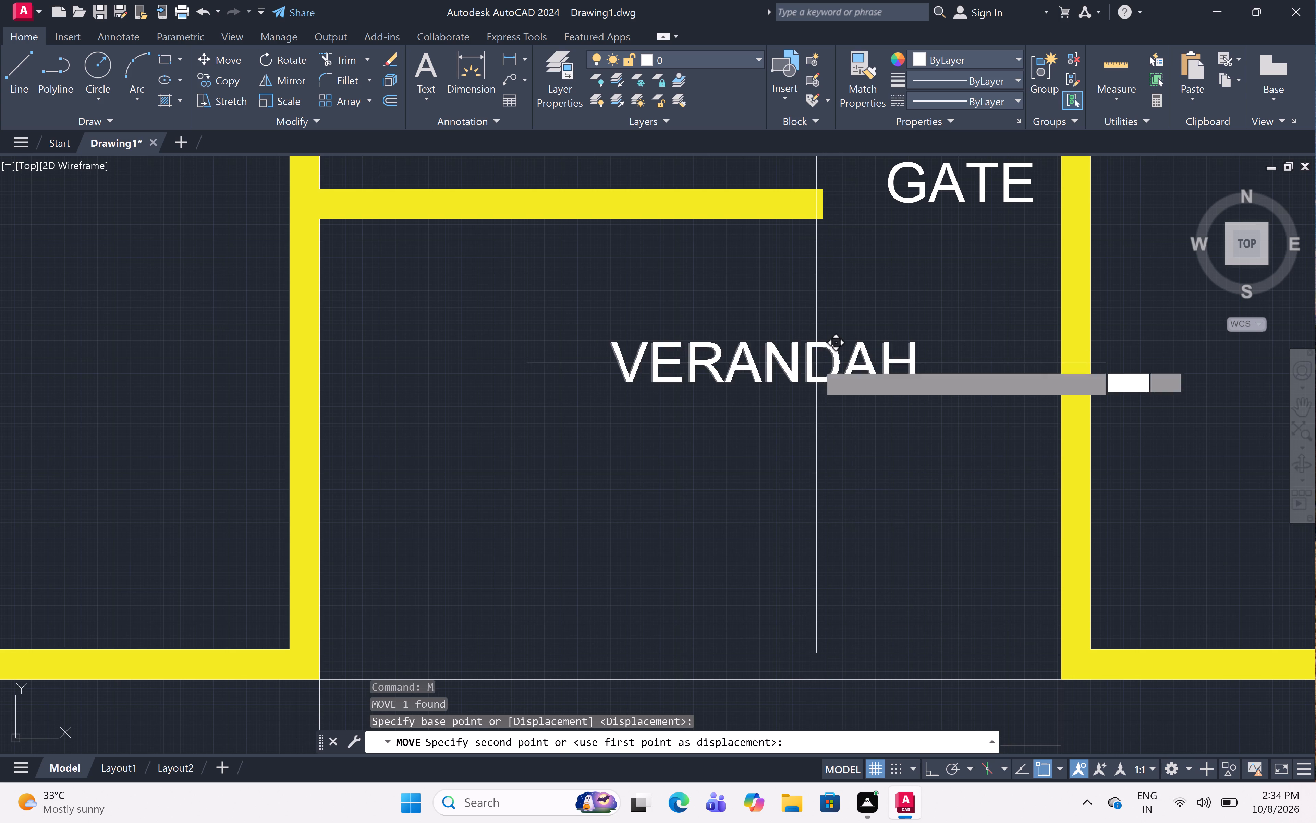
left_click(732, 434)
Add a multiline text label reading KITCHEN inside the counter outline of the room on the plan's east side.
scroll(736, 380, "down", 4)
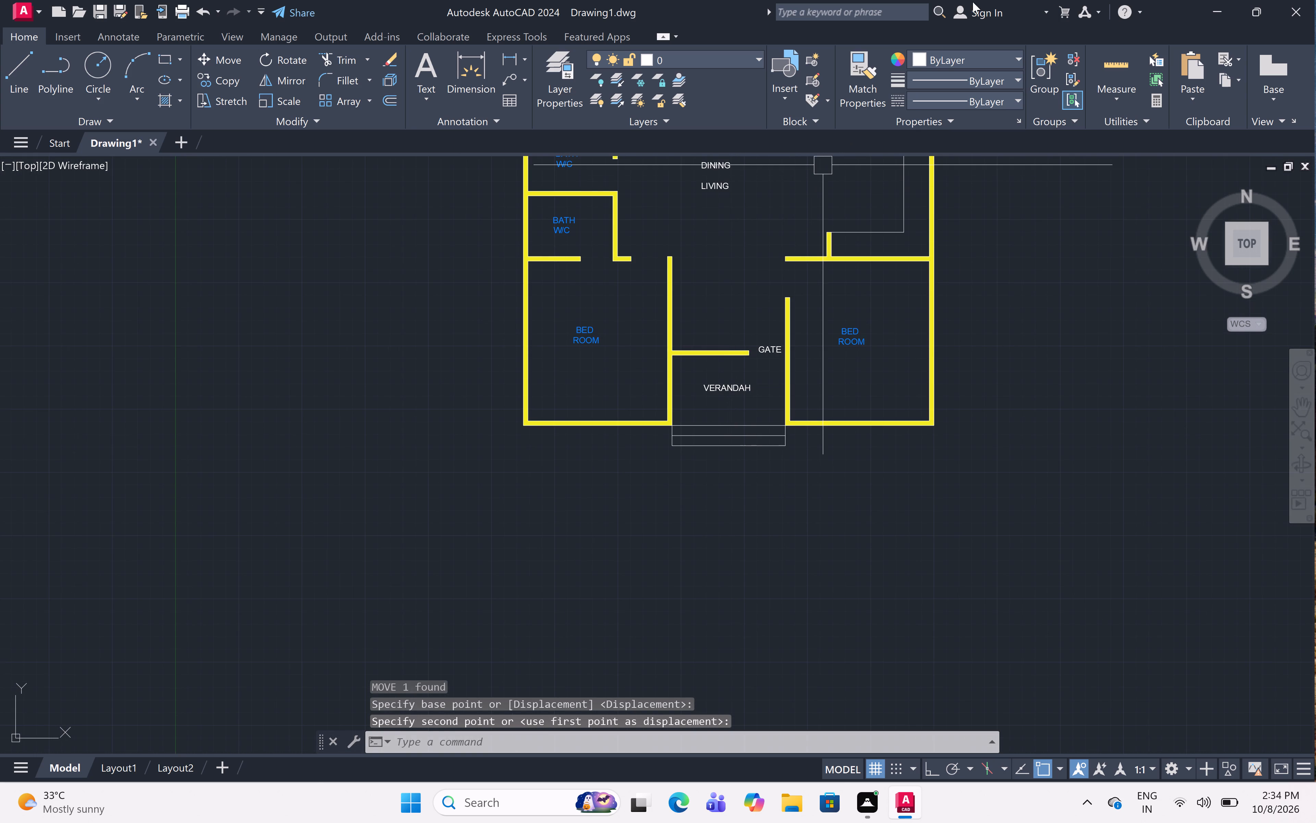
scroll(961, 264, "down", 2)
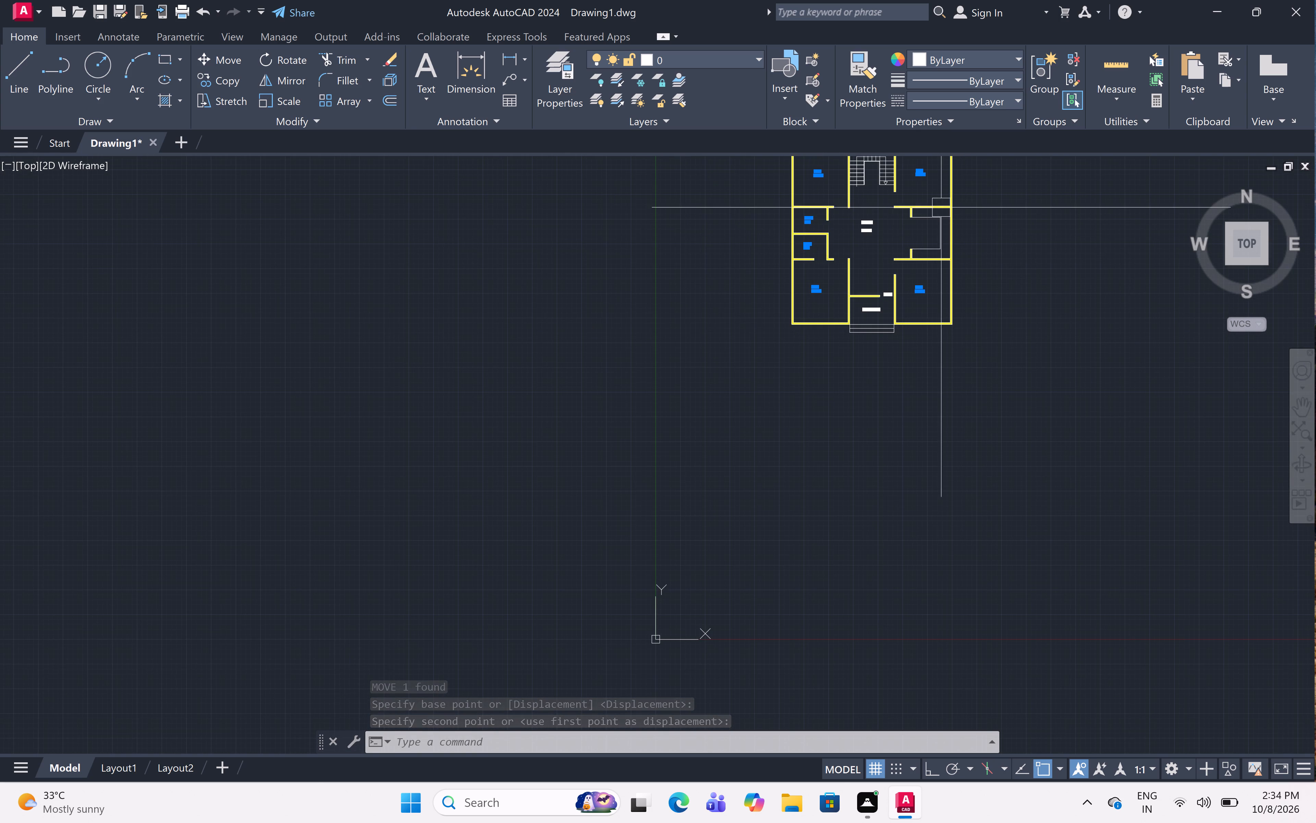
scroll(933, 218, "up", 1)
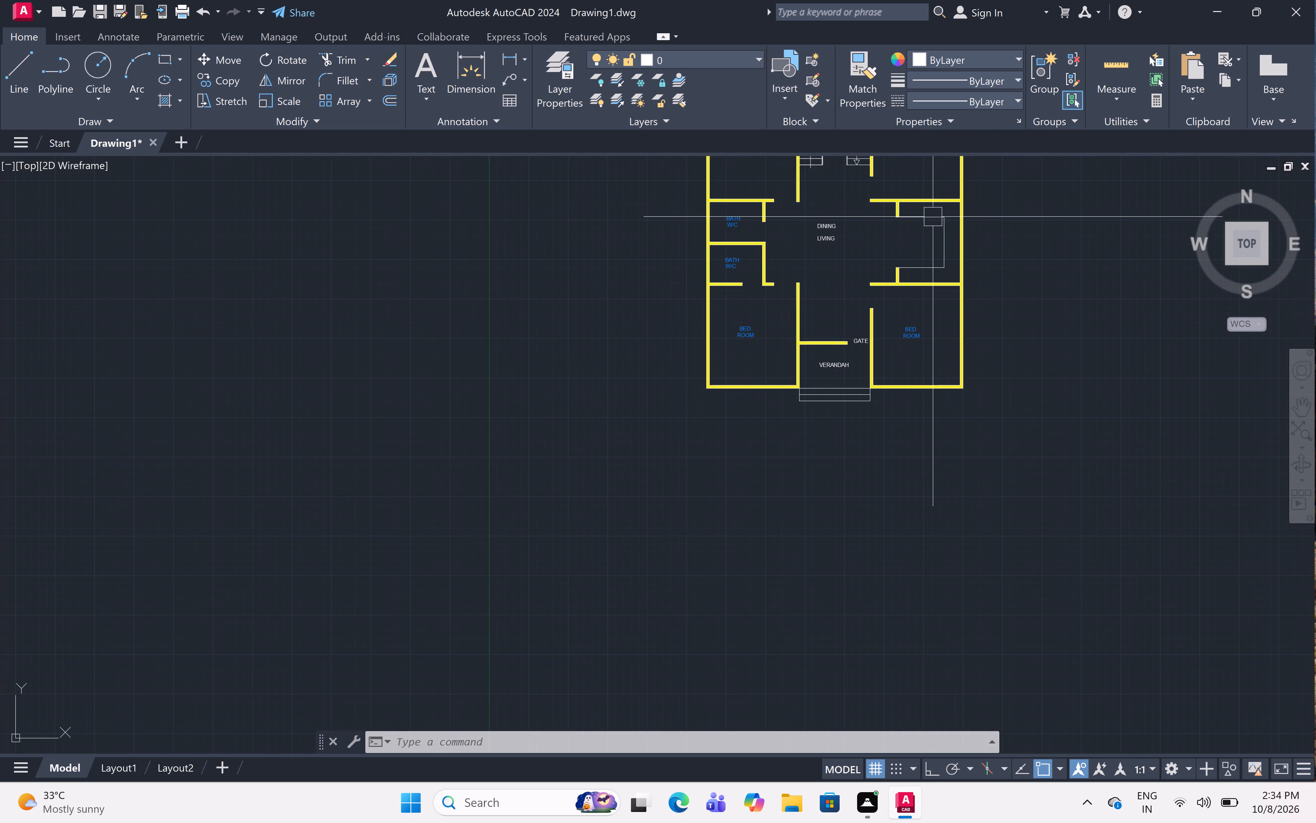
scroll(933, 215, "up", 2)
scroll(921, 241, "up", 1)
middle_click_drag(920, 235, 917, 235)
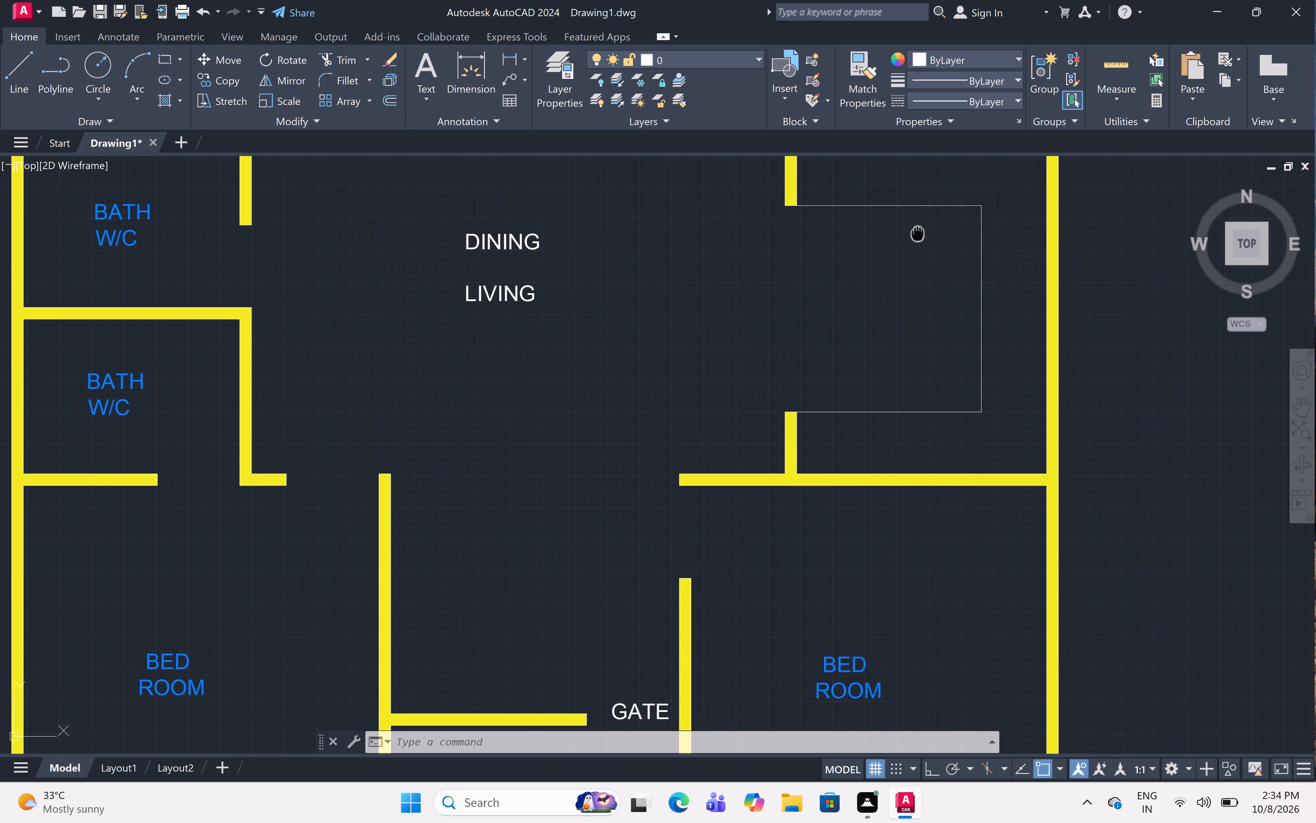
middle_click_drag(917, 235, 859, 363)
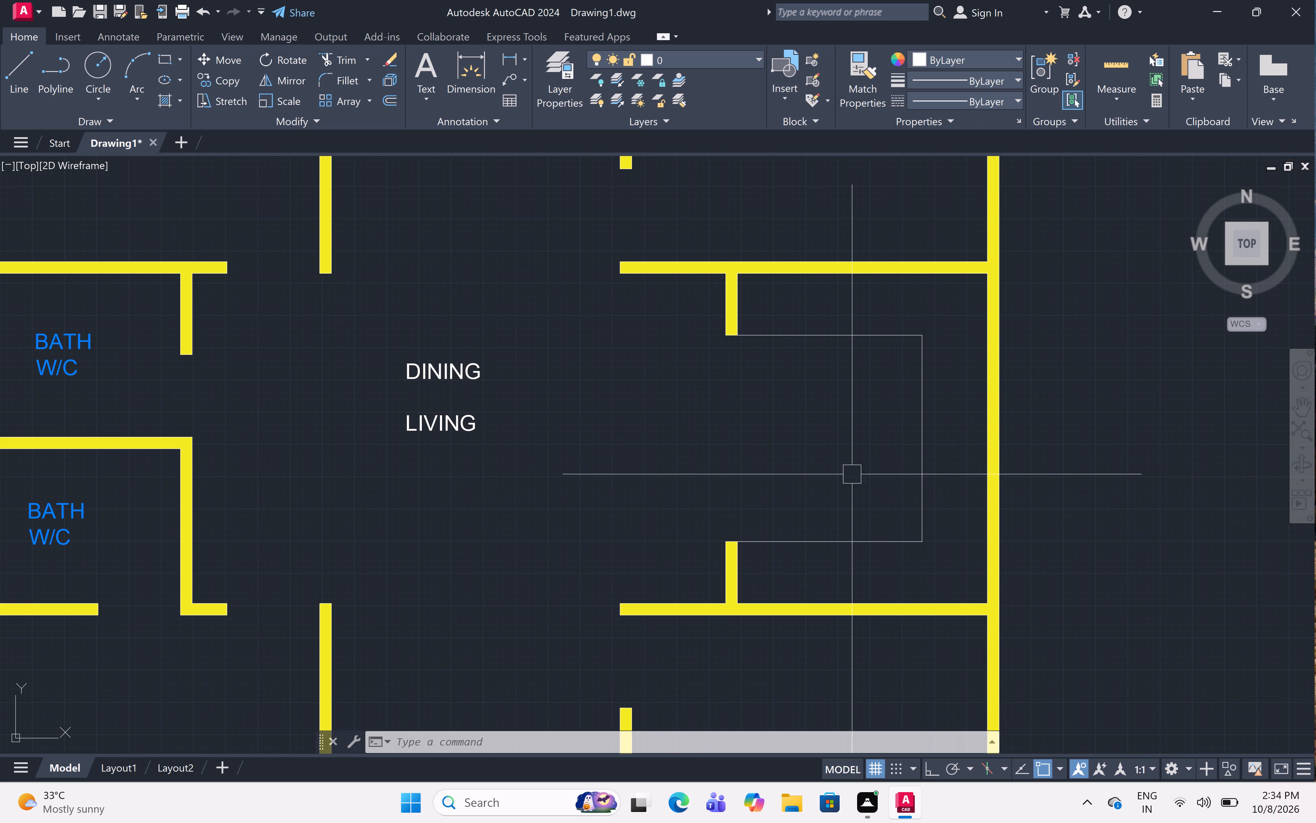
scroll(863, 460, "up", 1)
middle_click_drag(863, 460, 722, 430)
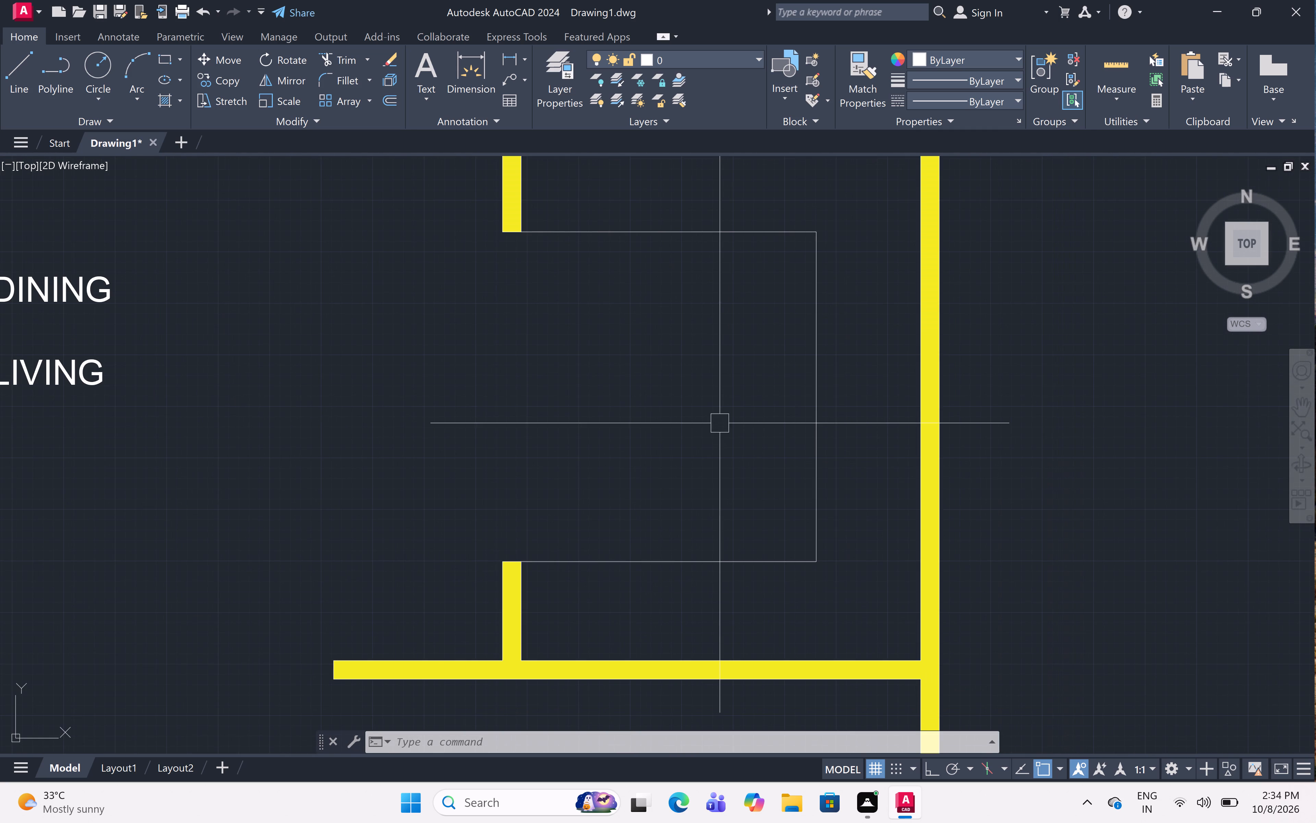
middle_click_drag(720, 423, 722, 477)
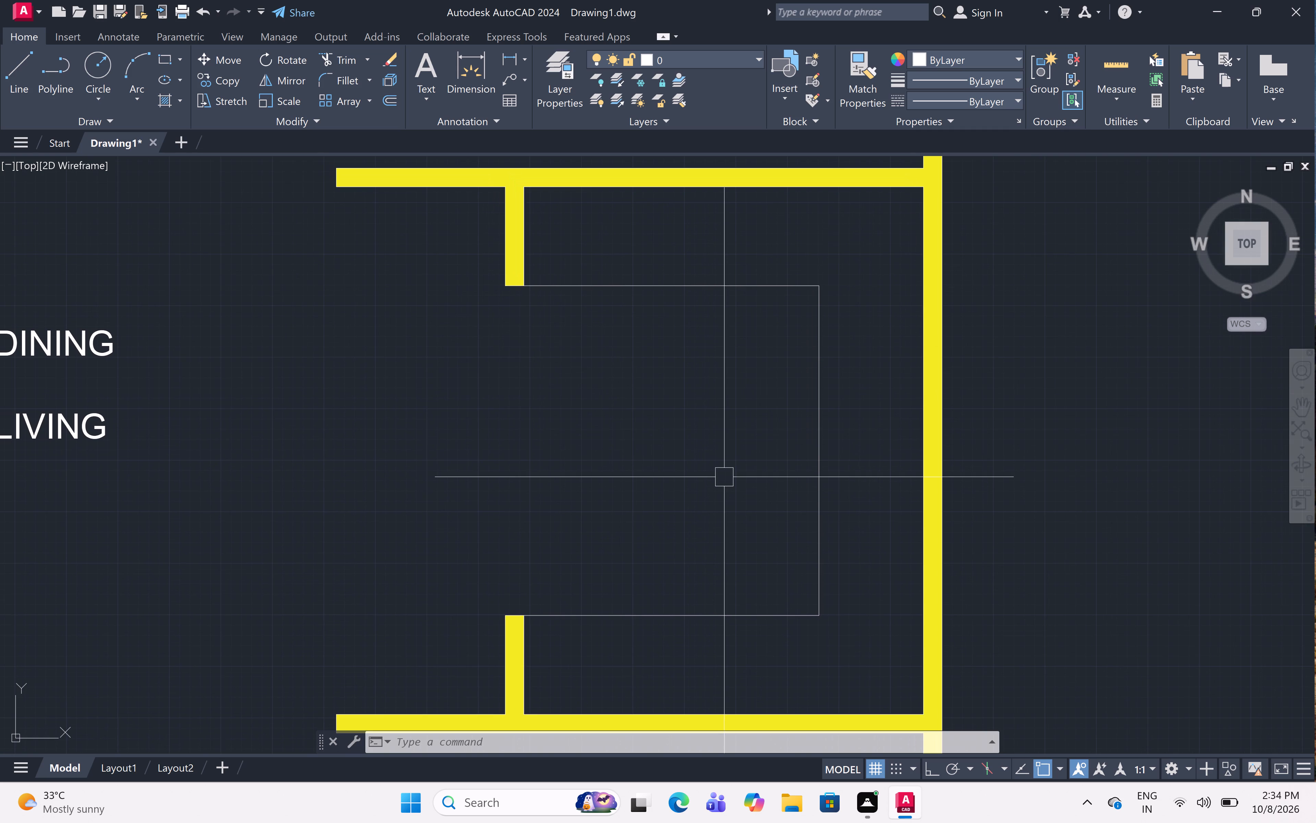
key("m")
key("t")
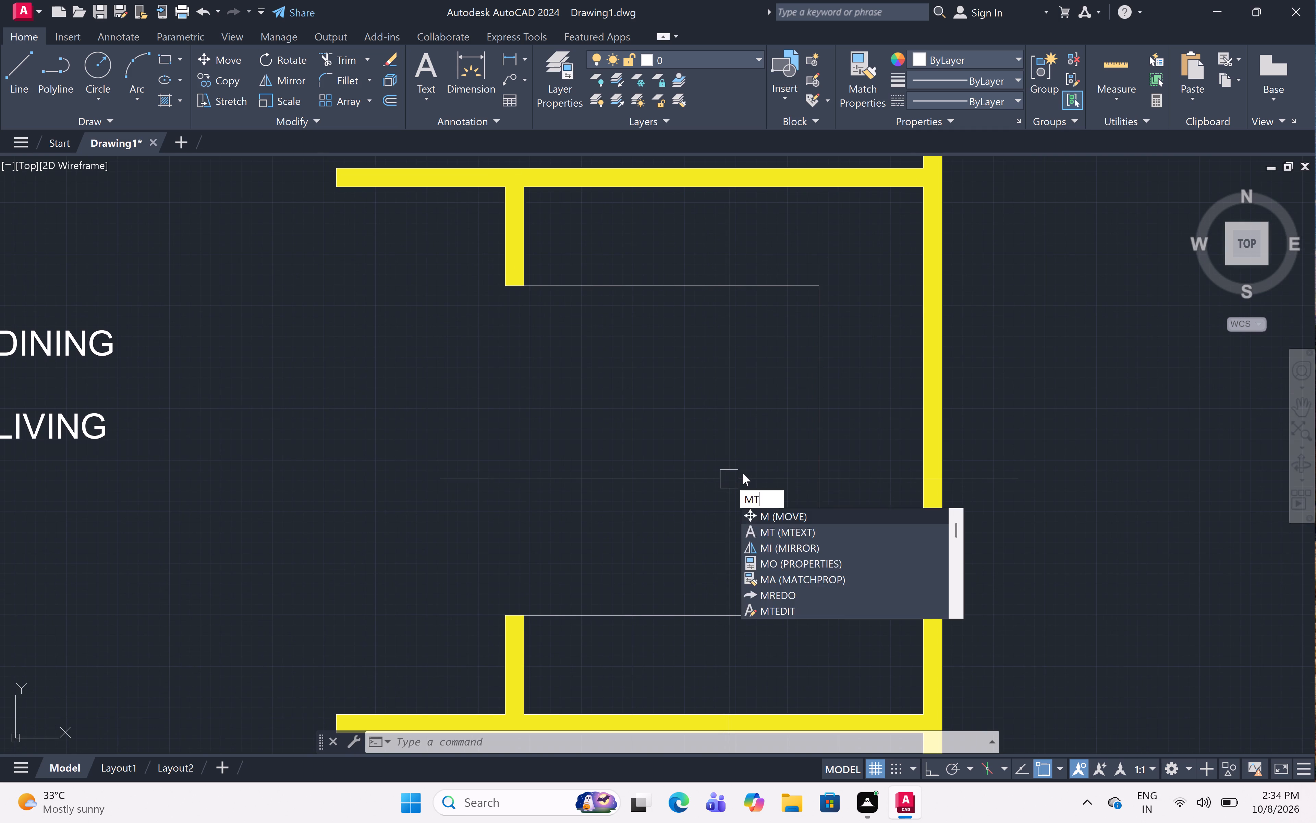
key("space")
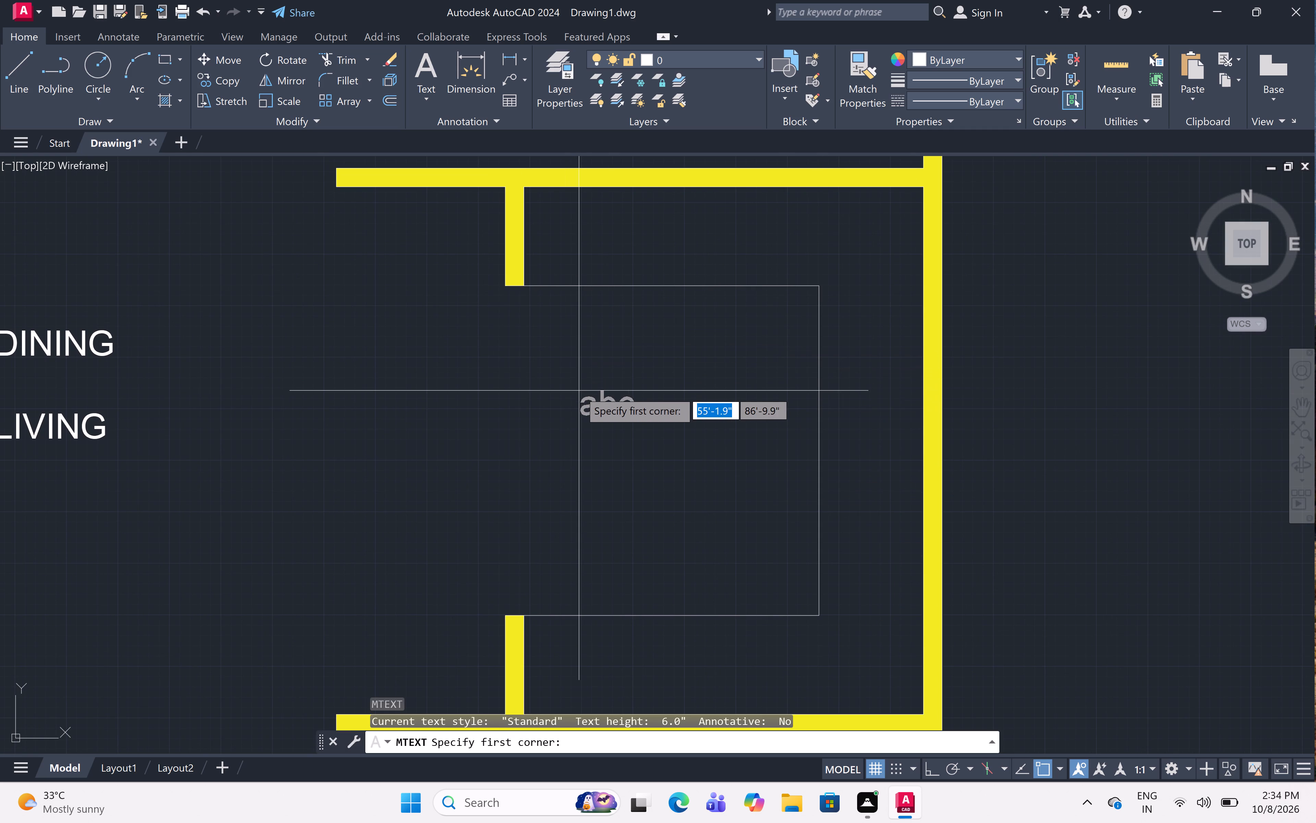
left_click(553, 409)
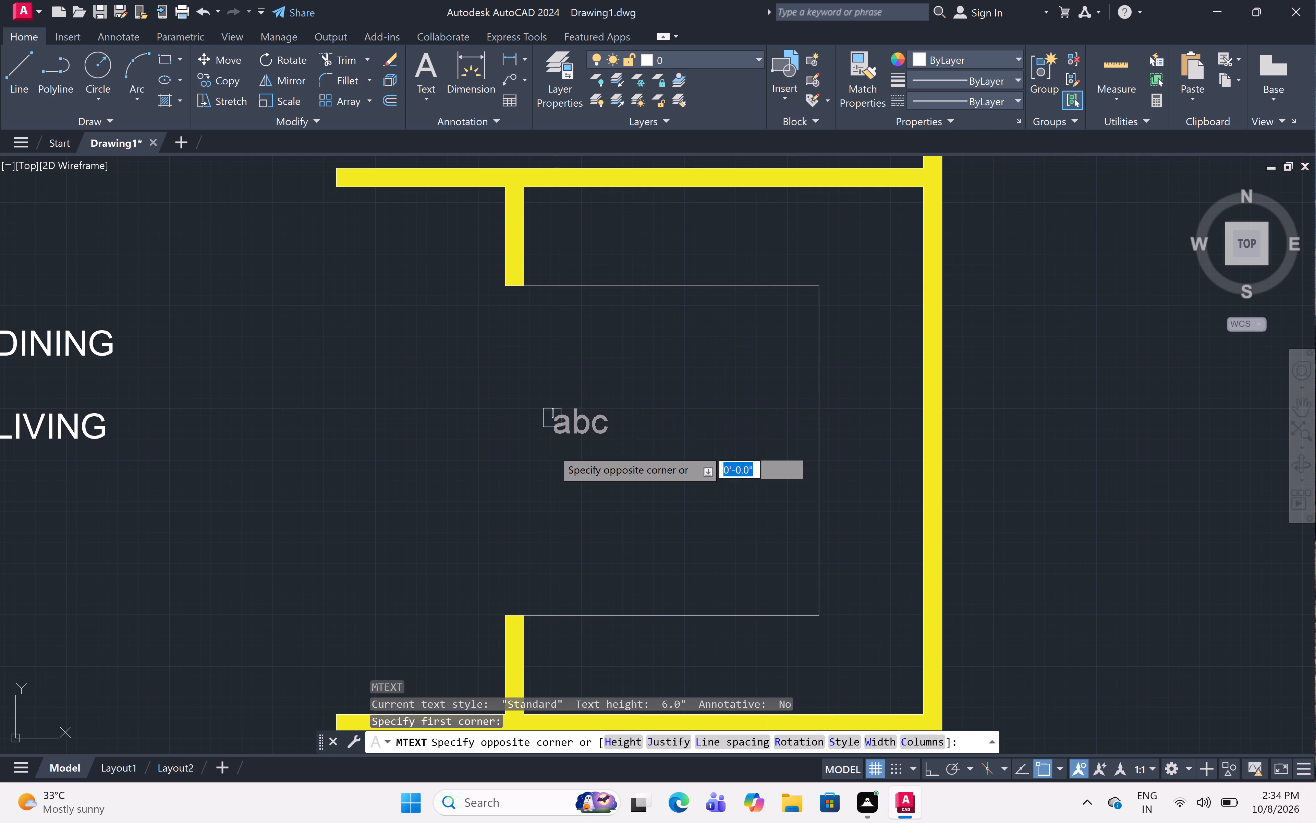
left_click(759, 498)
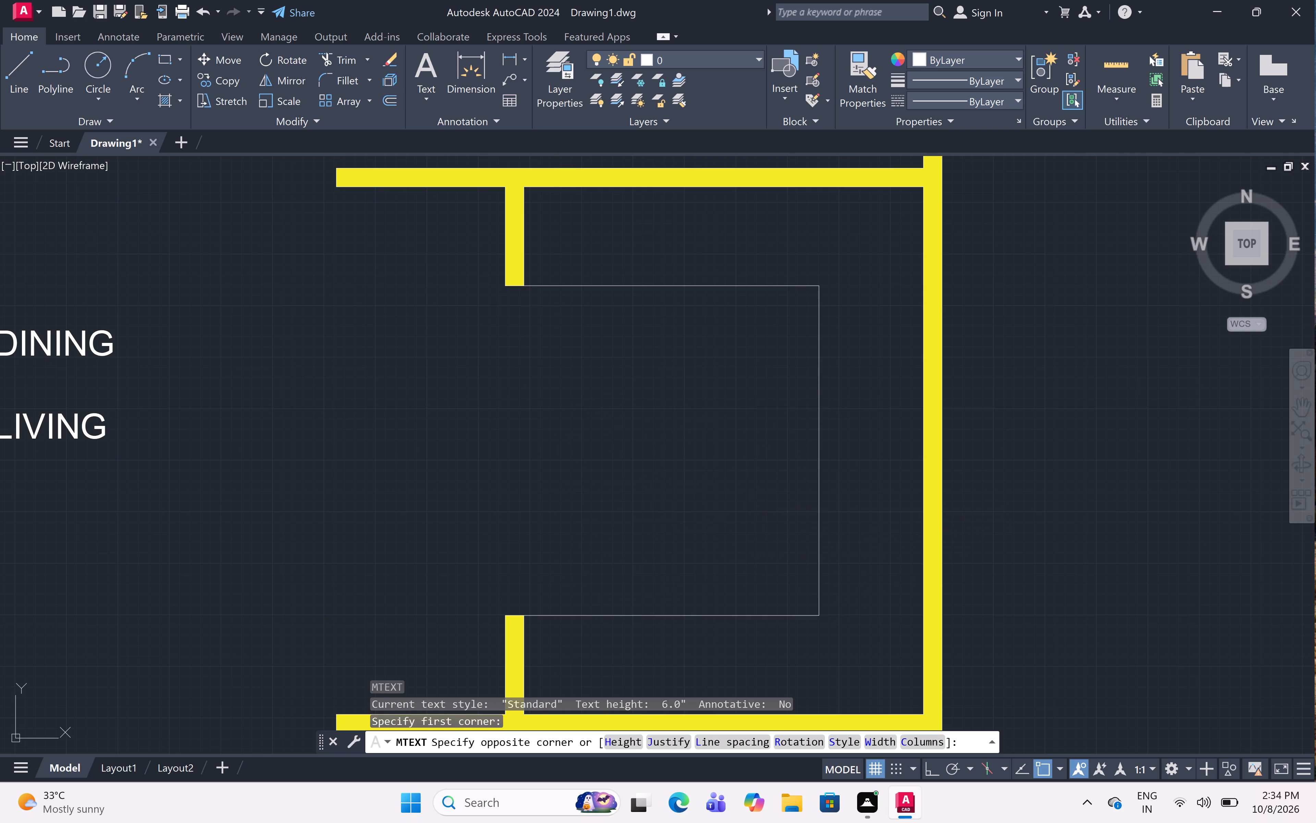
key("k")
key("i")
key("t")
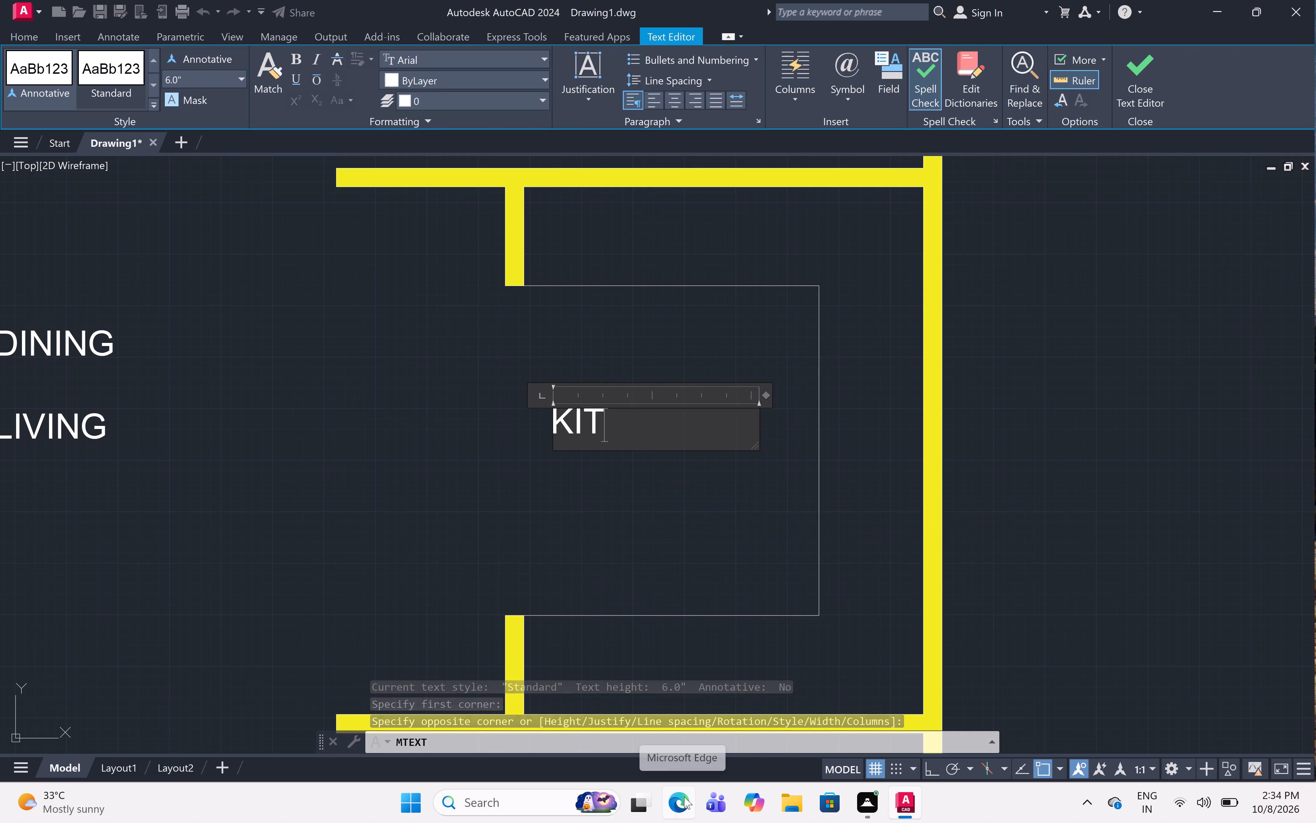
key("c")
key("h")
key("e")
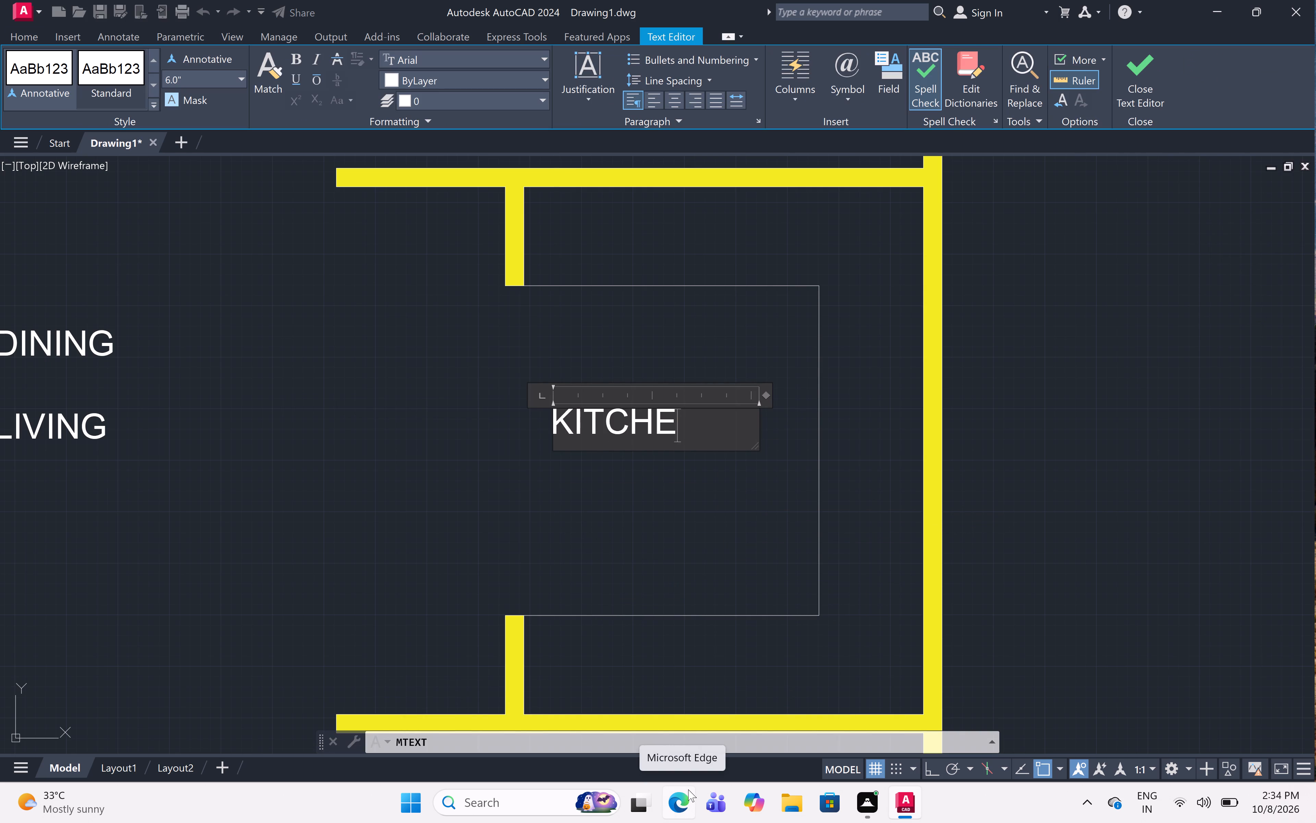
key("n")
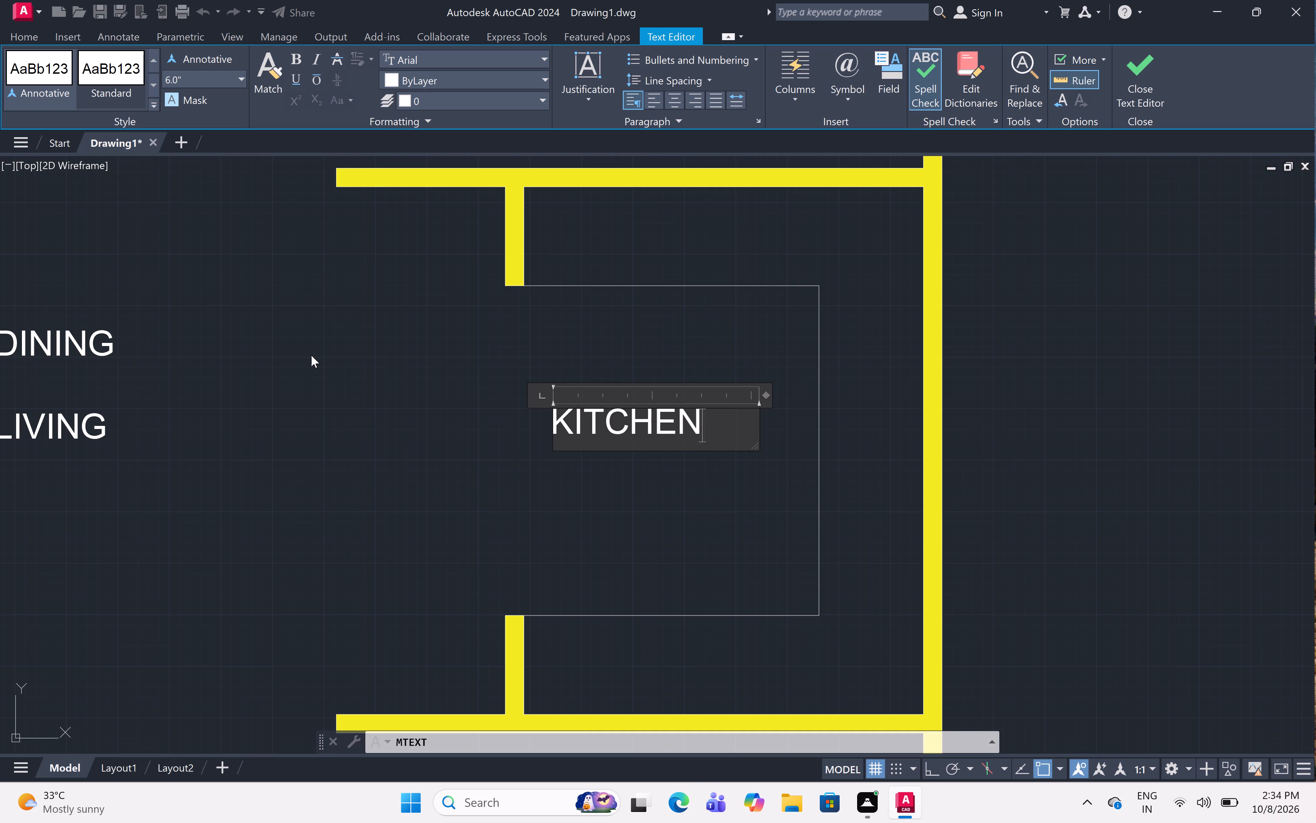
left_click(472, 565)
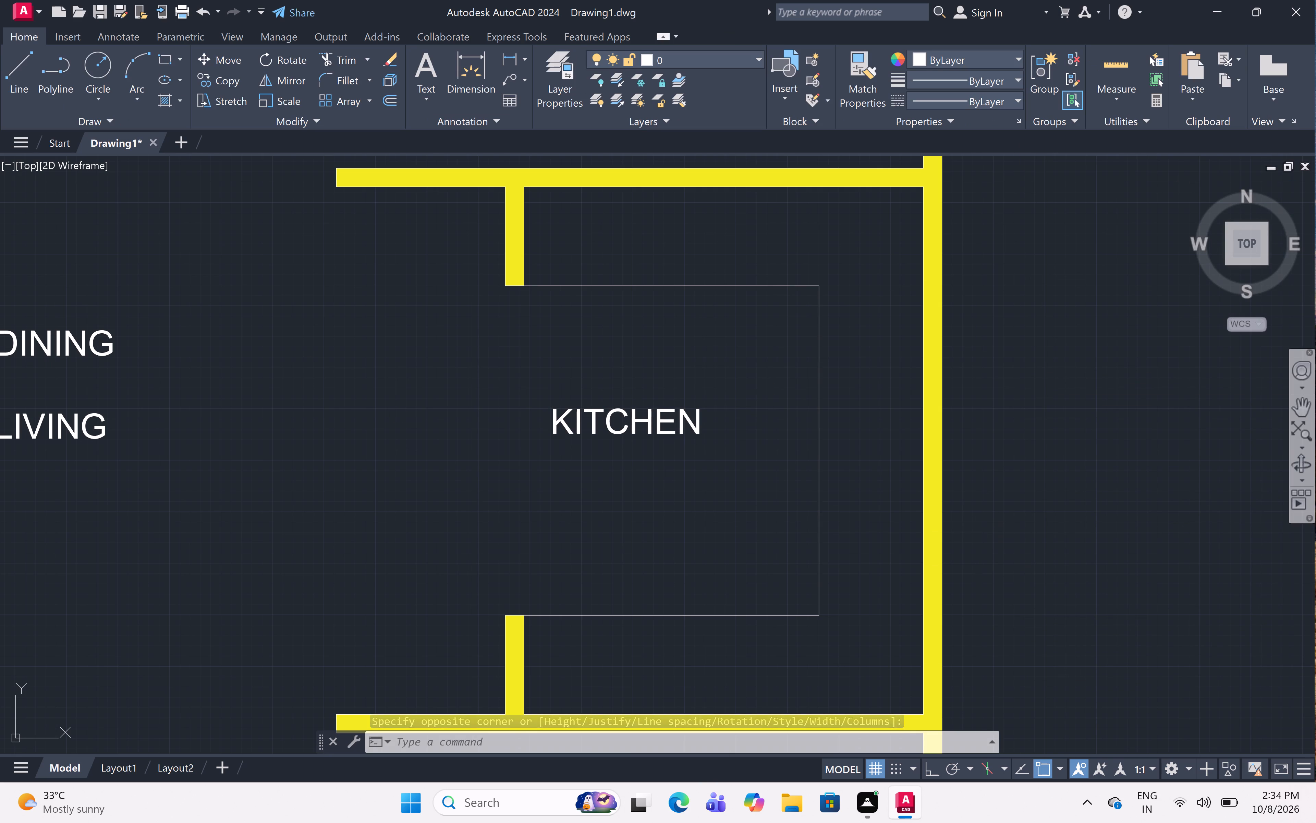
left_click(1315, 747)
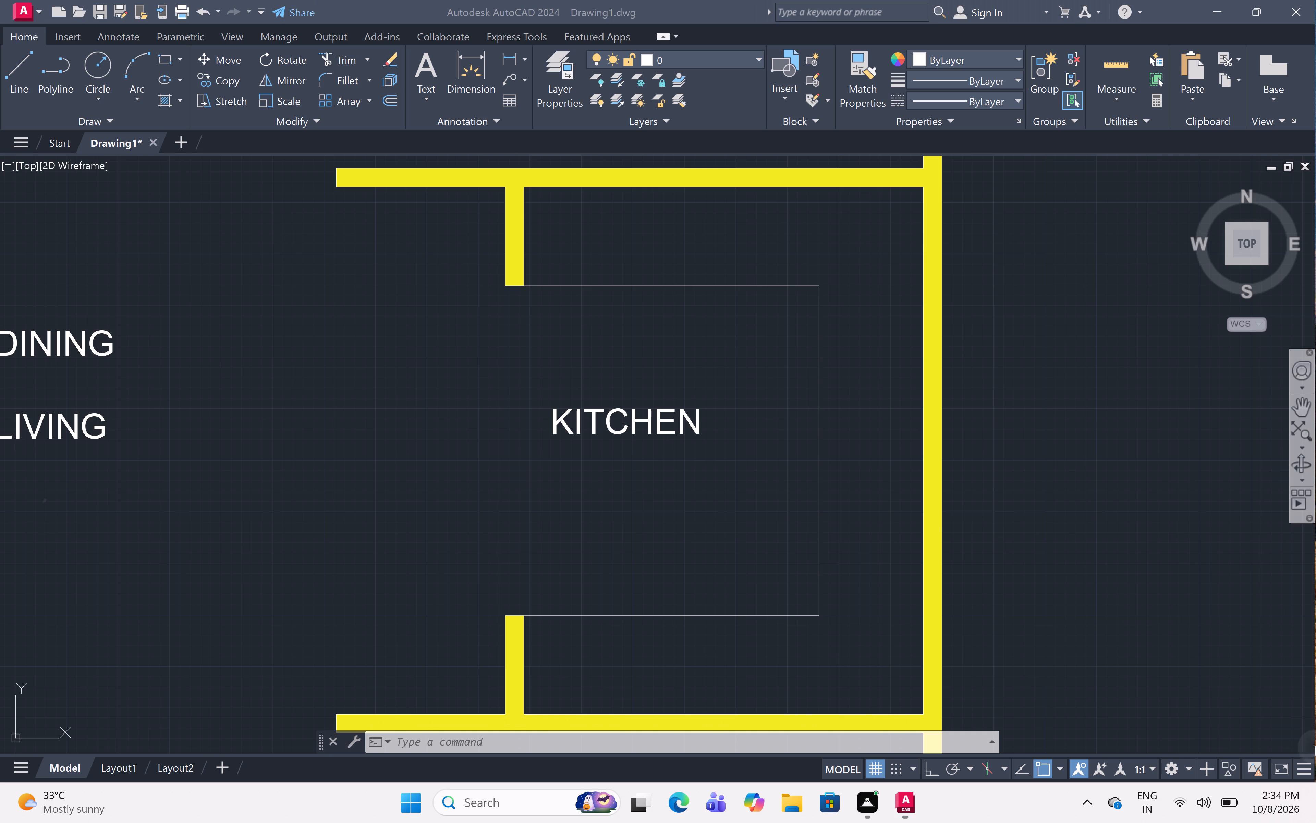
left_click(1315, 462)
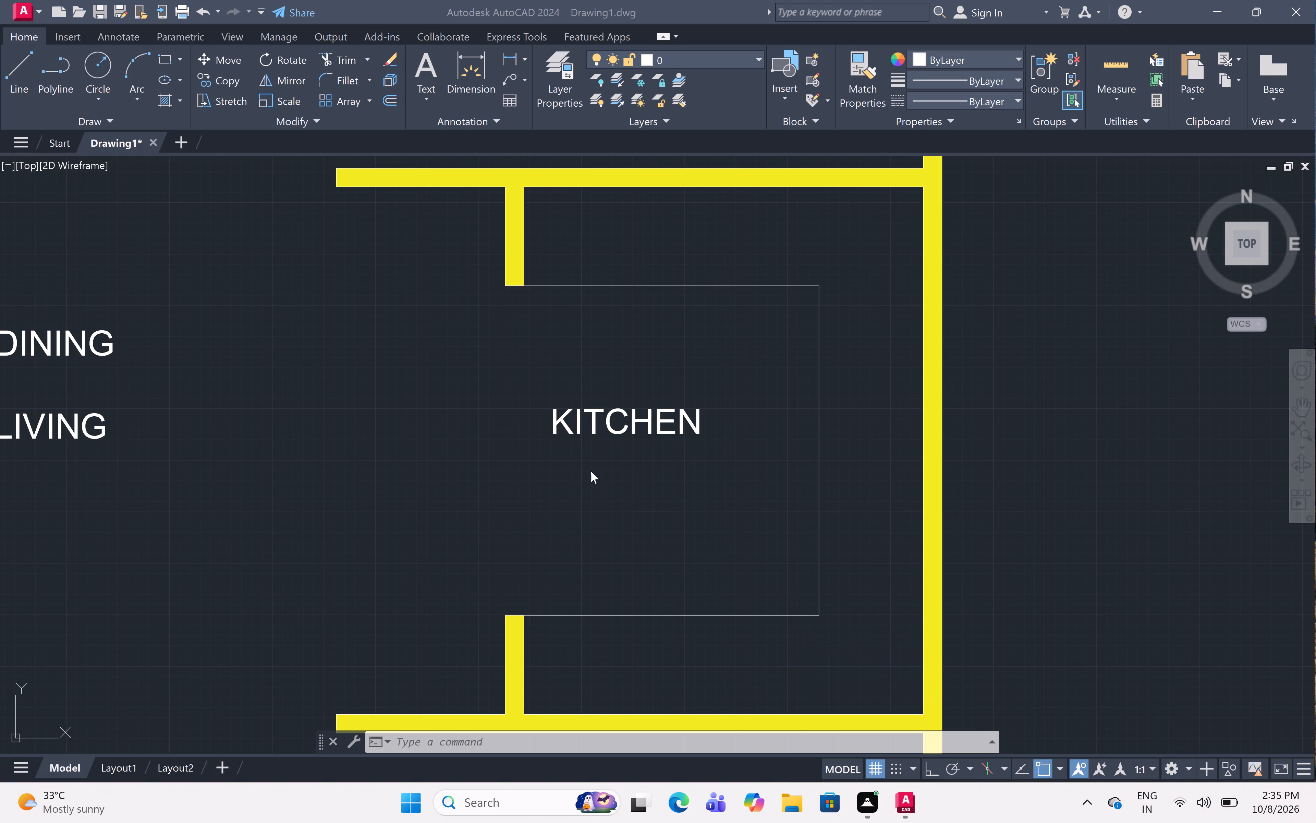
Look over the whole labelled floor plan, including the staircase and the northern bedrooms.
scroll(557, 291, "down", 4)
scroll(591, 318, "down", 2)
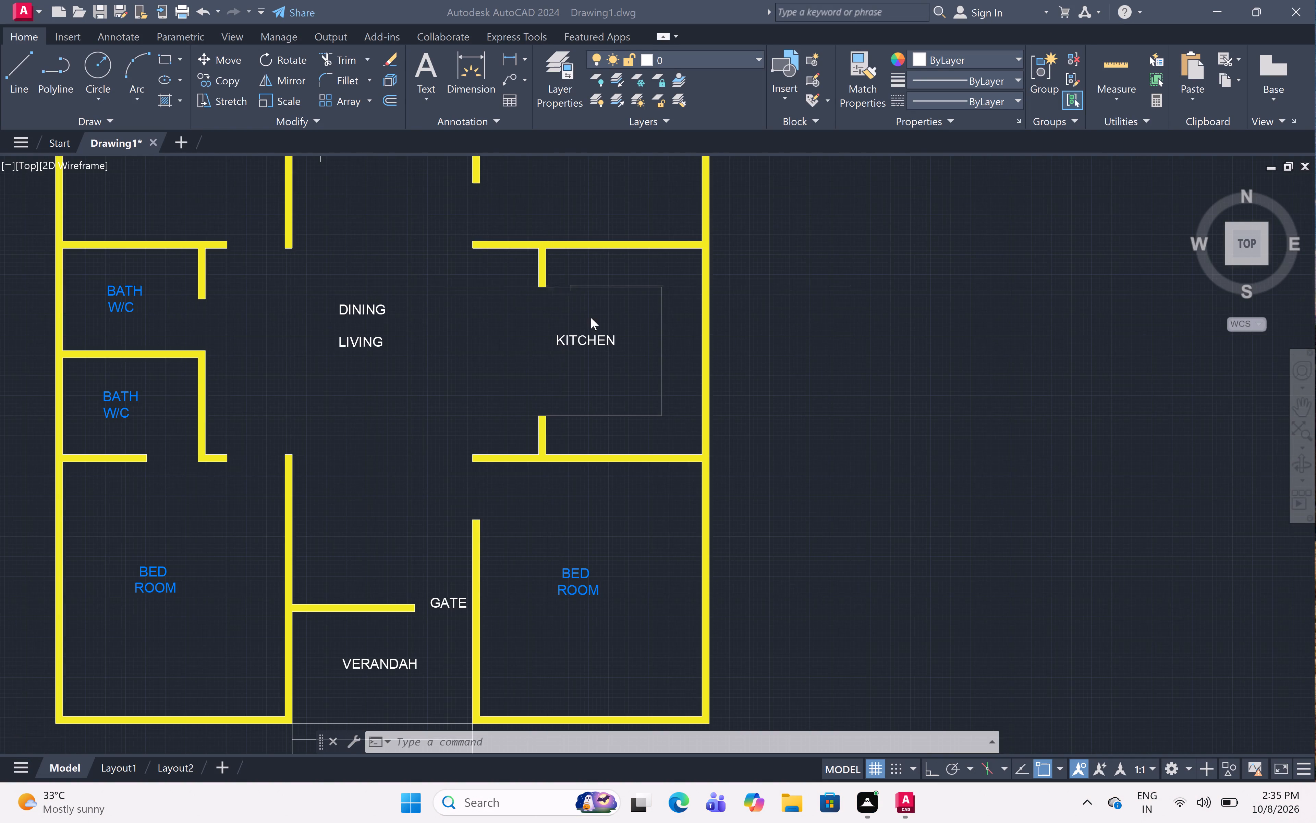
scroll(591, 318, "down", 1)
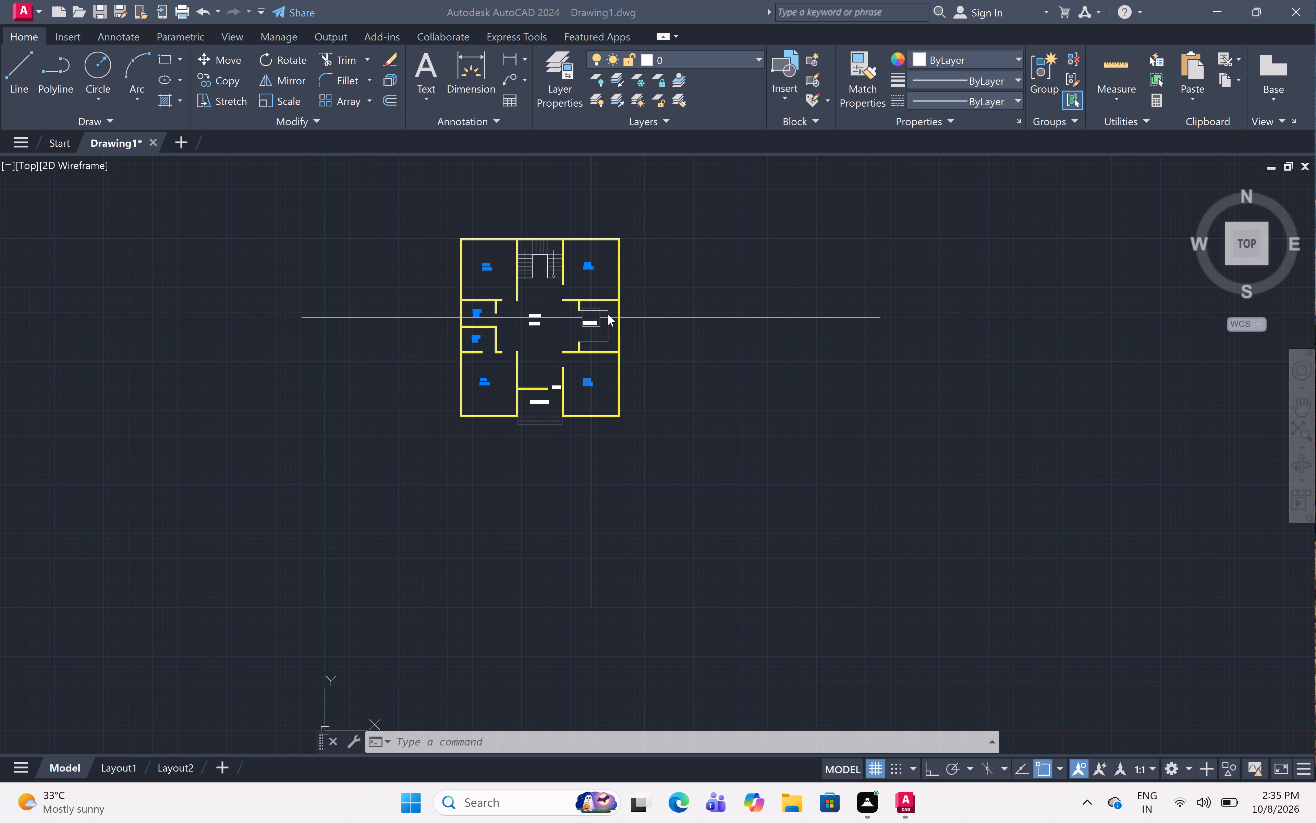
key("Escape")
left_click(589, 317)
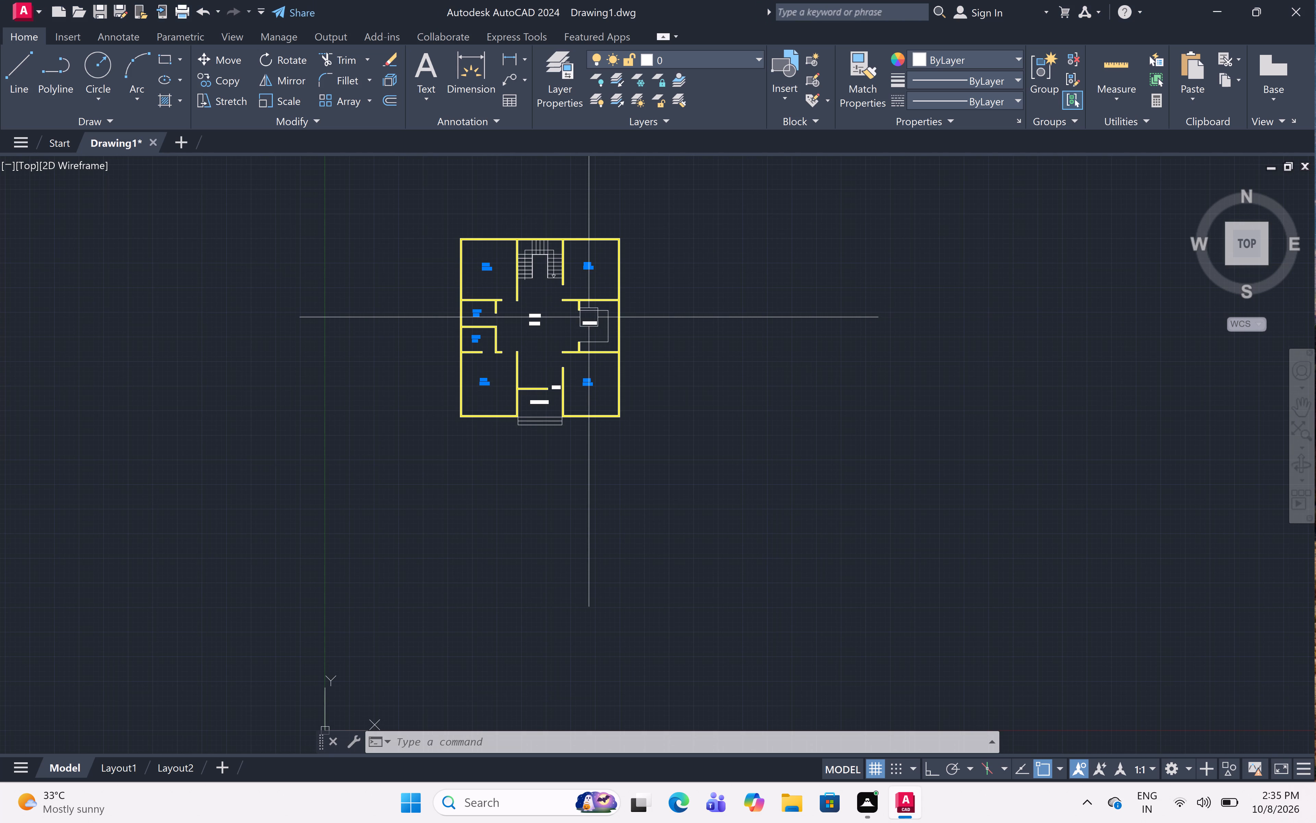
scroll(586, 313, "up", 4)
scroll(586, 310, "down", 2)
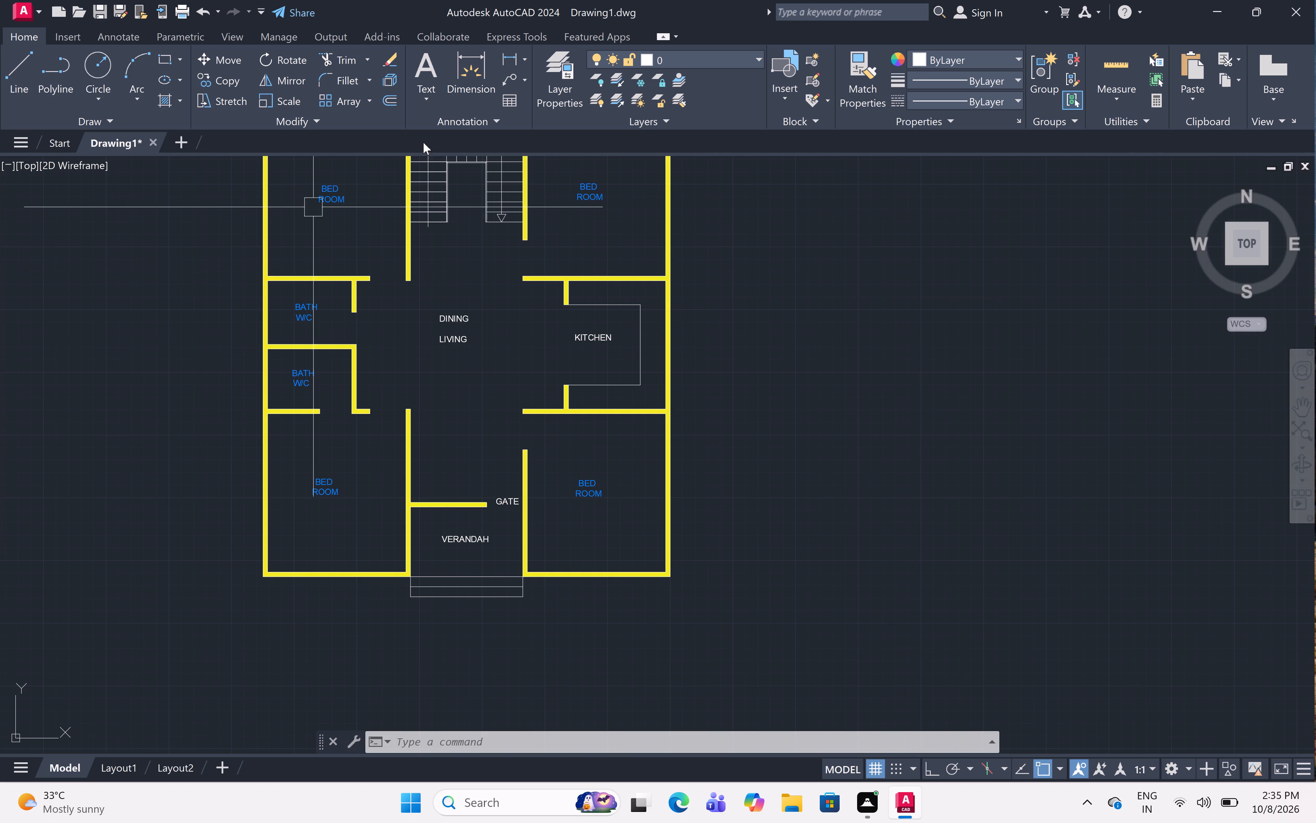
middle_click_drag(431, 241, 386, 701)
middle_click(386, 700)
middle_click_drag(381, 678, 482, 426)
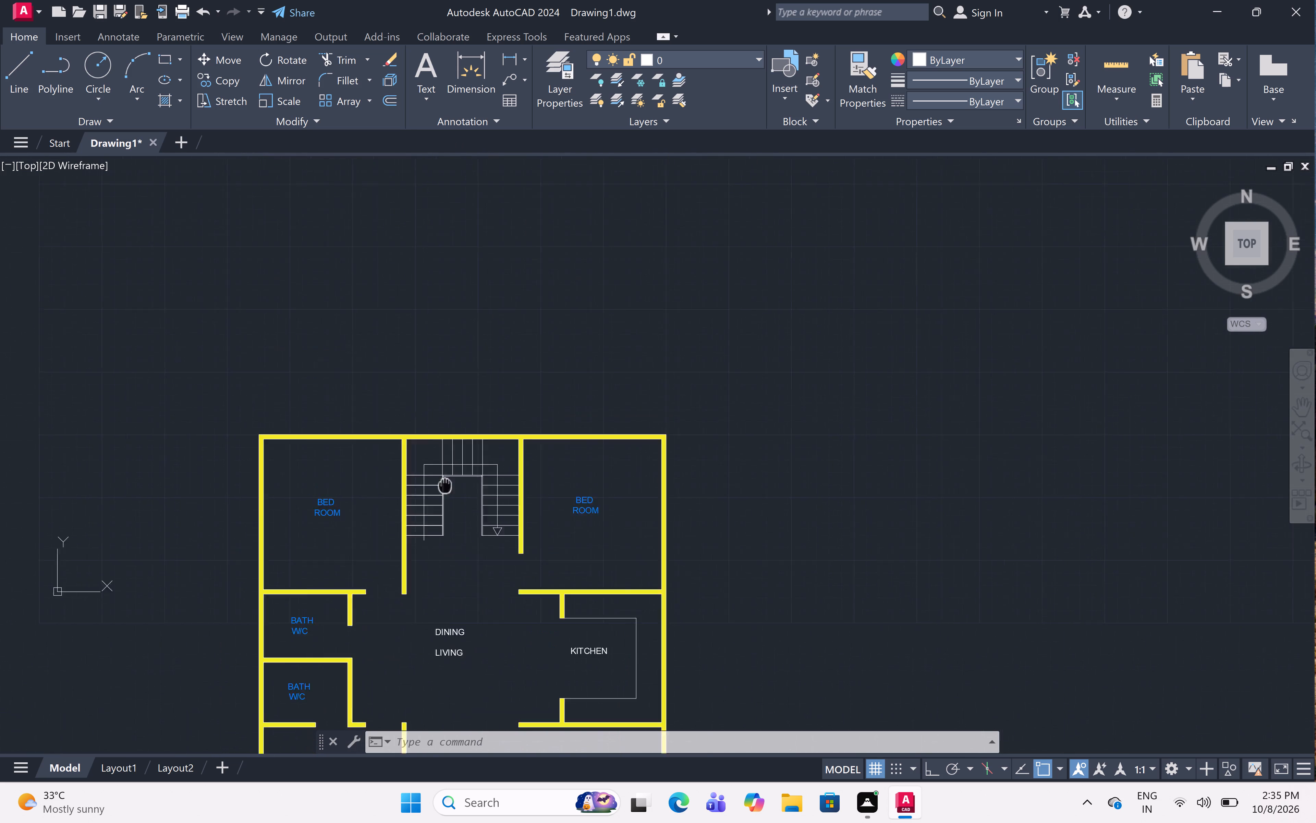
Add a multiline text label reading UP just south of the staircase's west flight, at the end of its direction line.
middle_click_drag(482, 426, 567, 294)
scroll(574, 316, "up", 2)
middle_click_drag(579, 250, 586, 296)
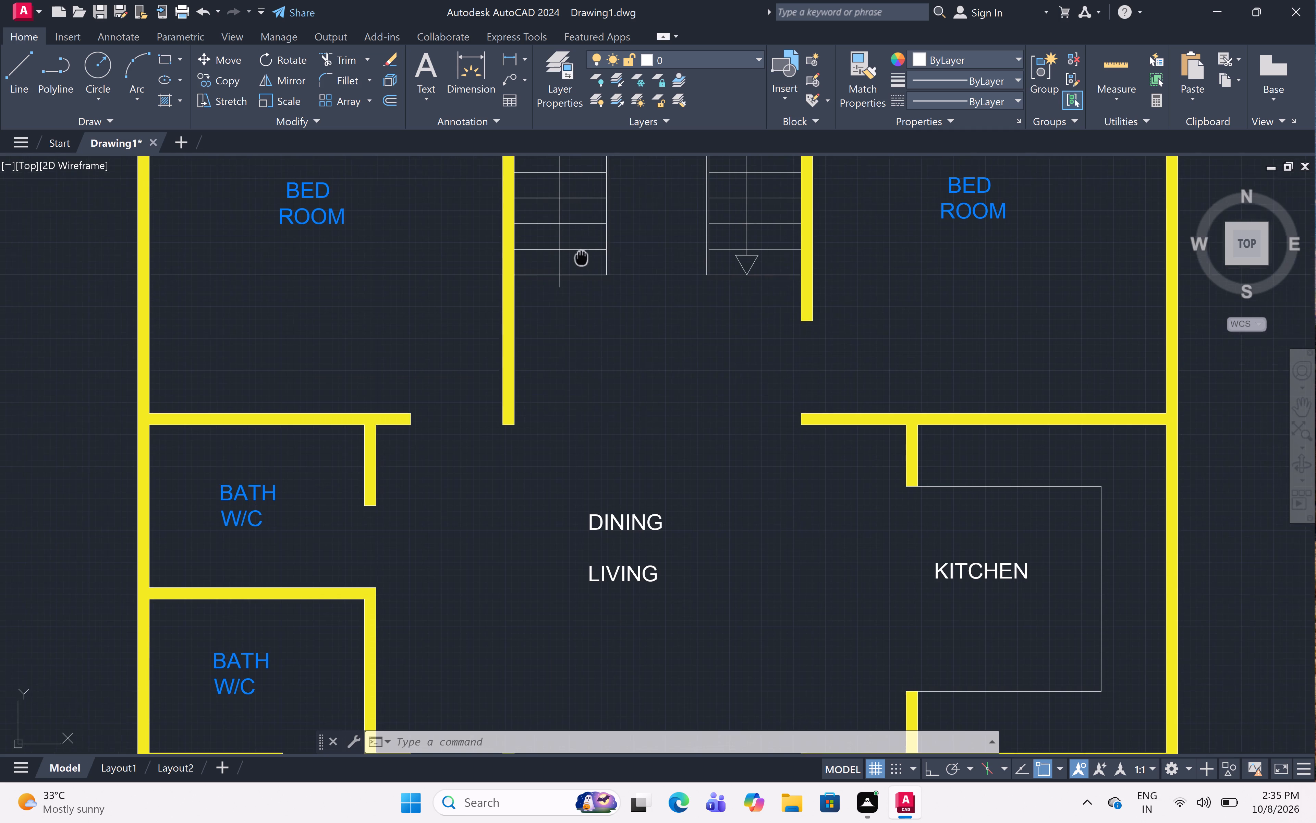
middle_click_drag(586, 296, 586, 310)
scroll(582, 355, "up", 2)
key("m")
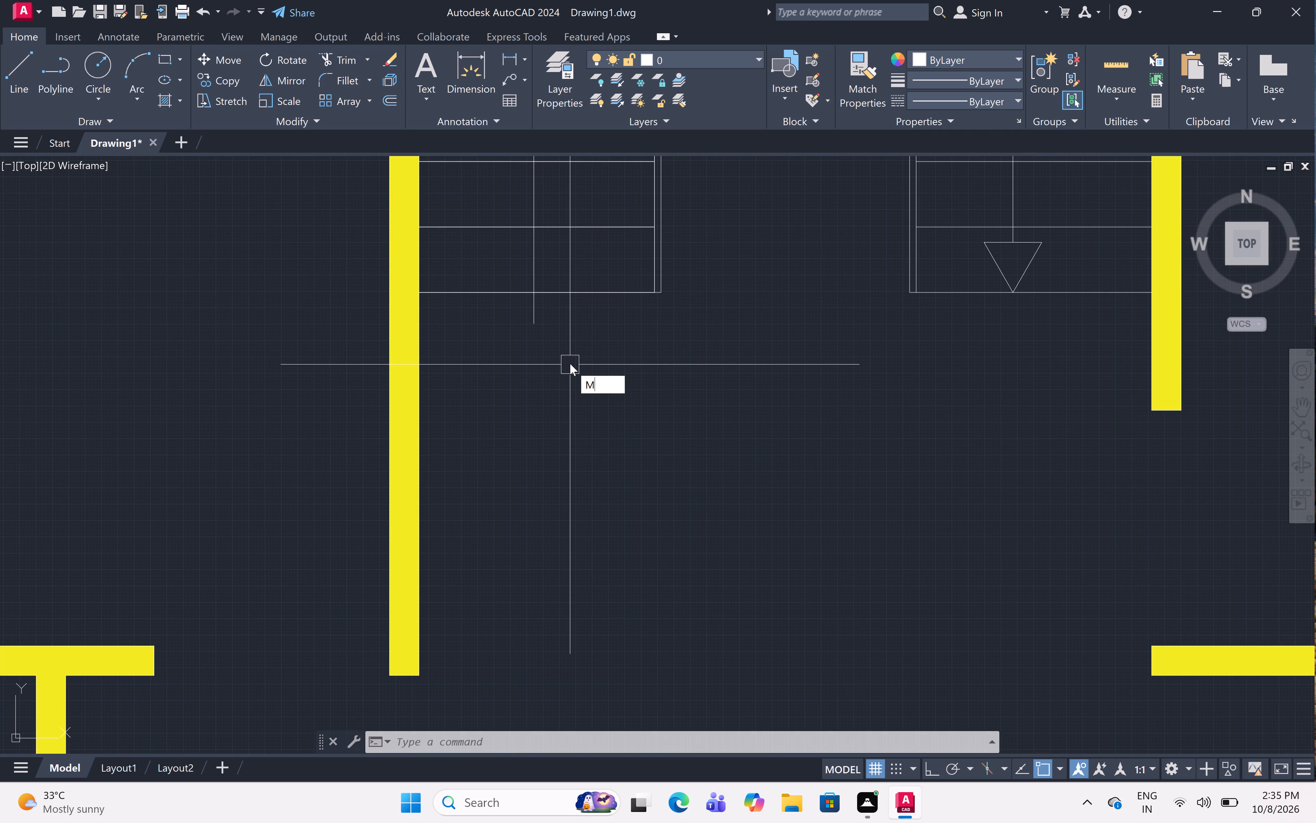
key("t")
key("space")
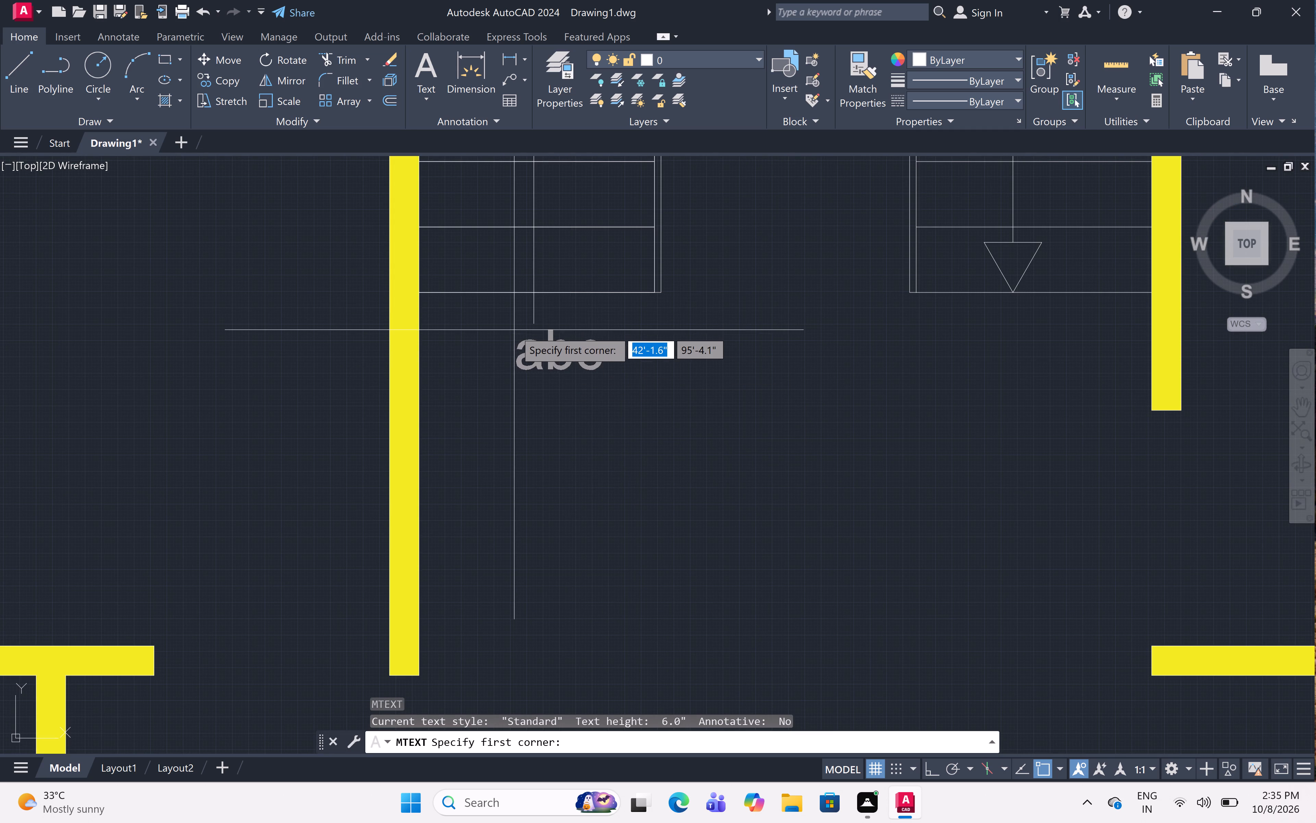
scroll(514, 331, "up", 2)
left_click(514, 325)
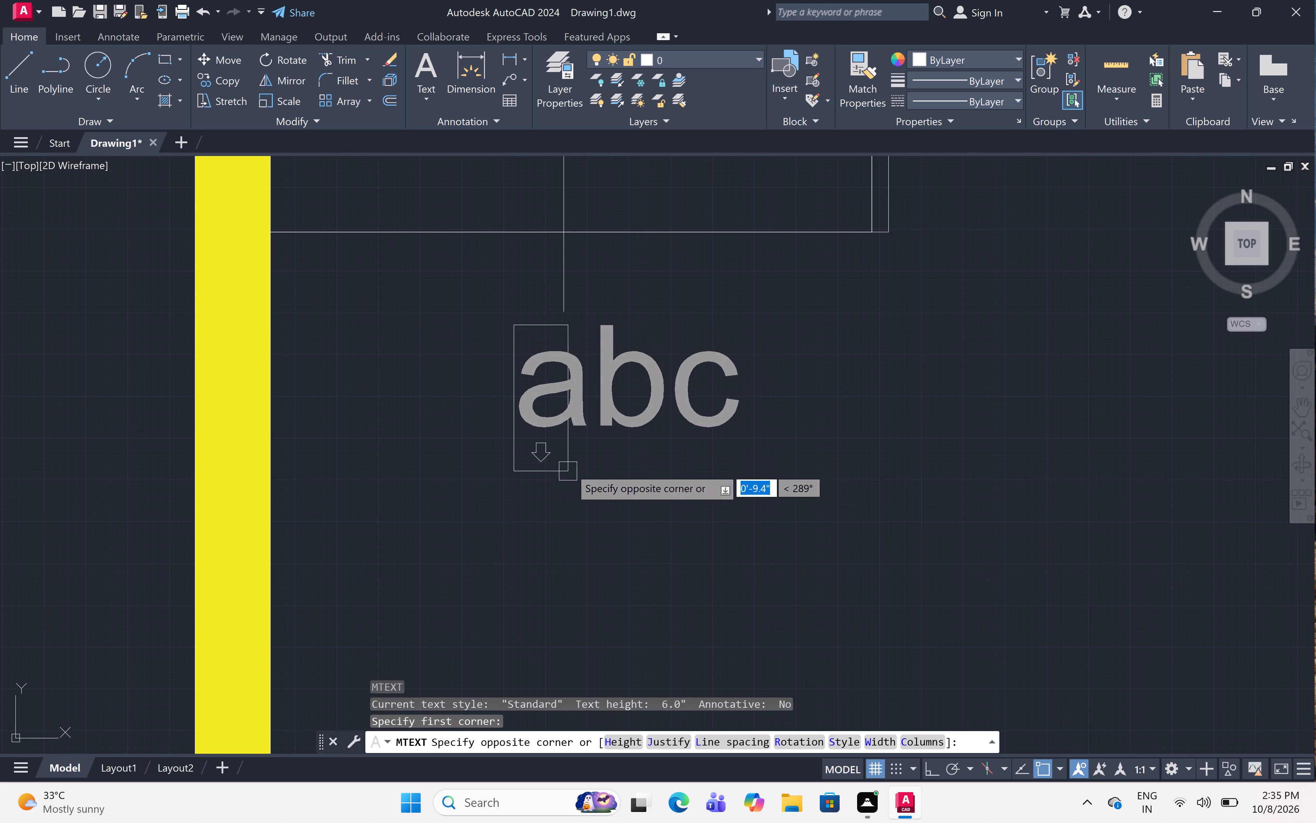
left_click(661, 447)
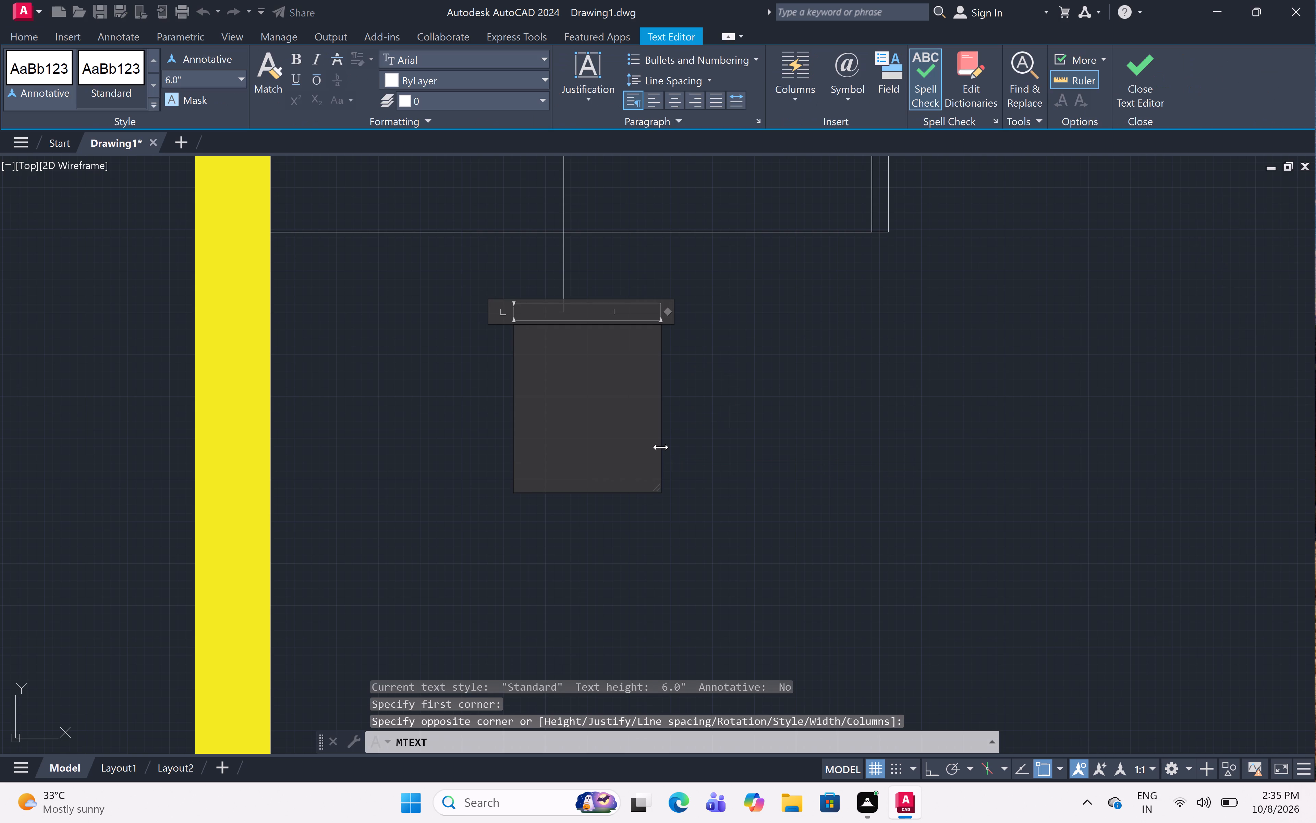
key("u")
key("p")
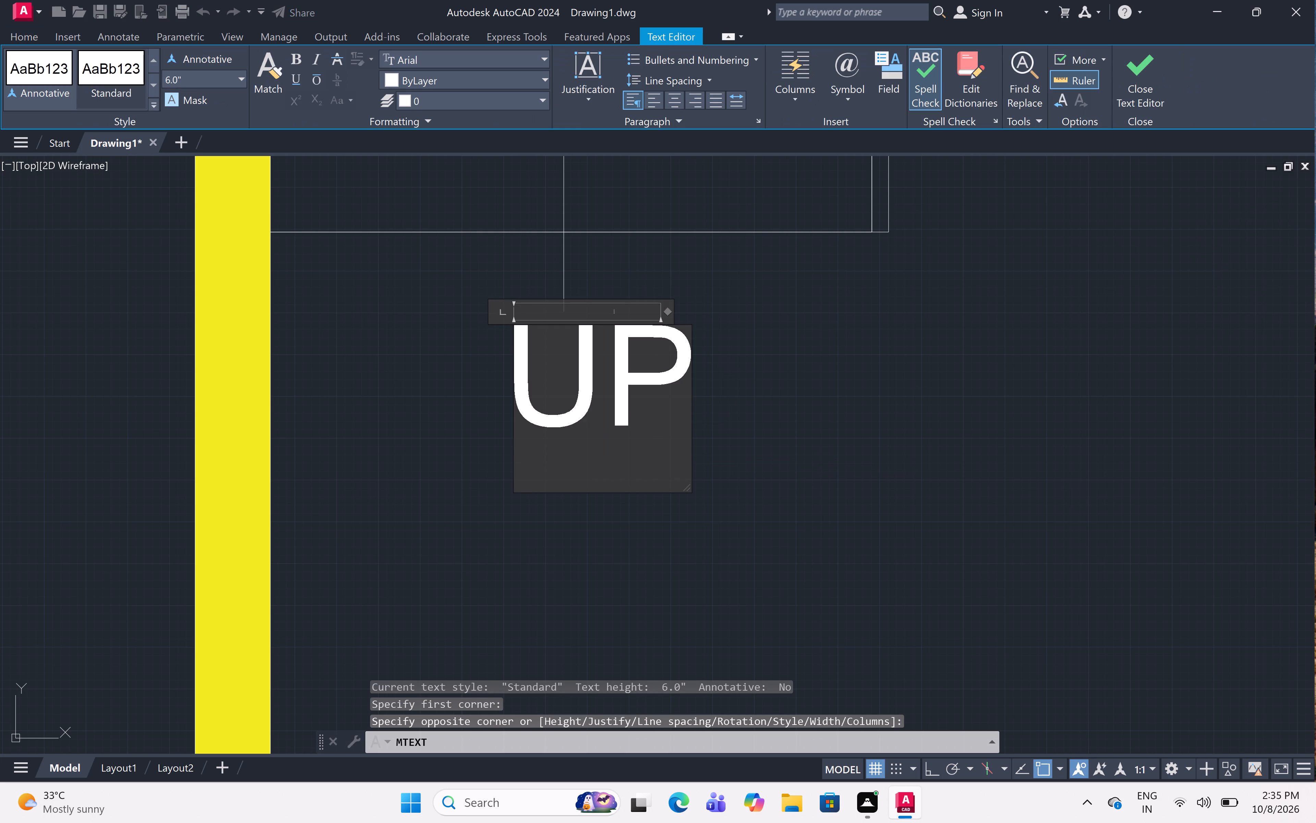
left_click(714, 524)
Look over the floor plan and the labelled staircase between the two northern bedrooms.
scroll(356, 0, "down", 1)
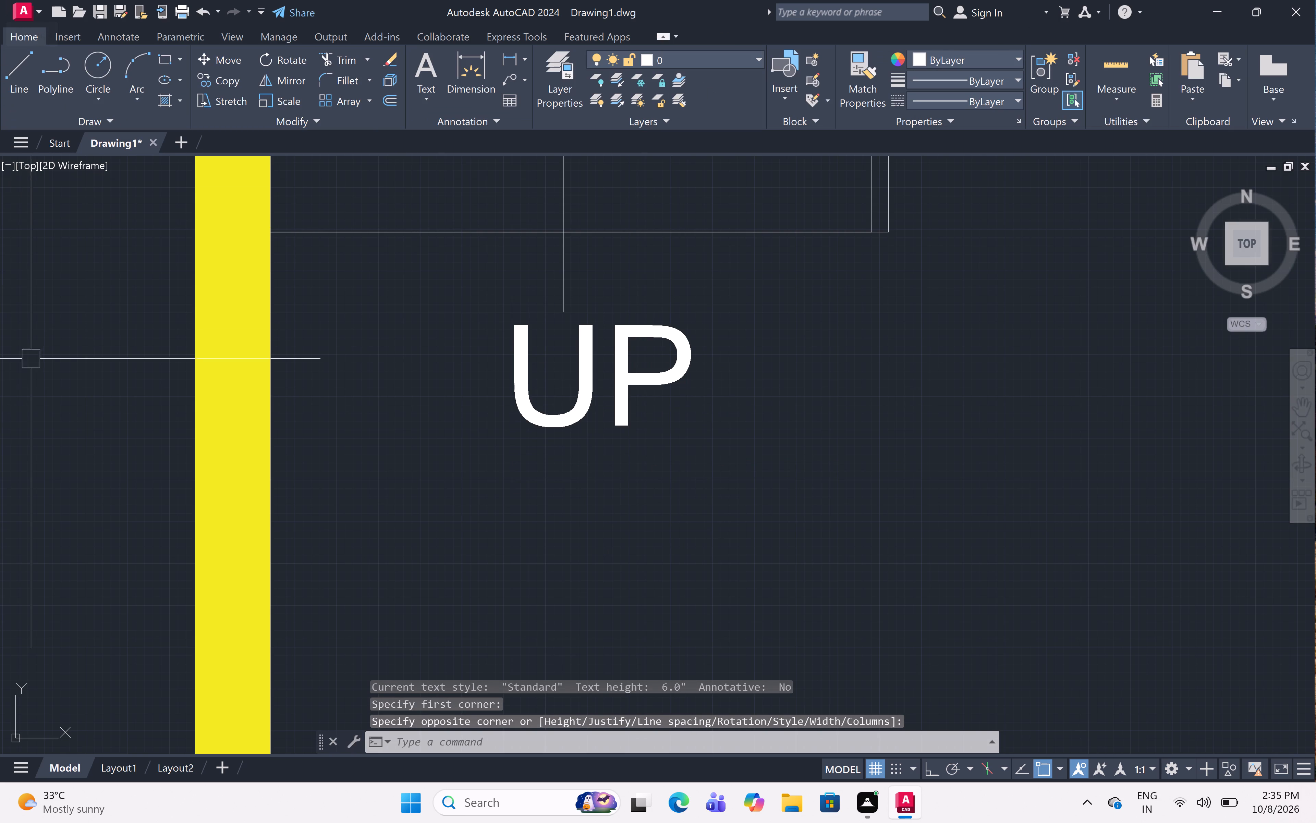
scroll(454, 507, "down", 6)
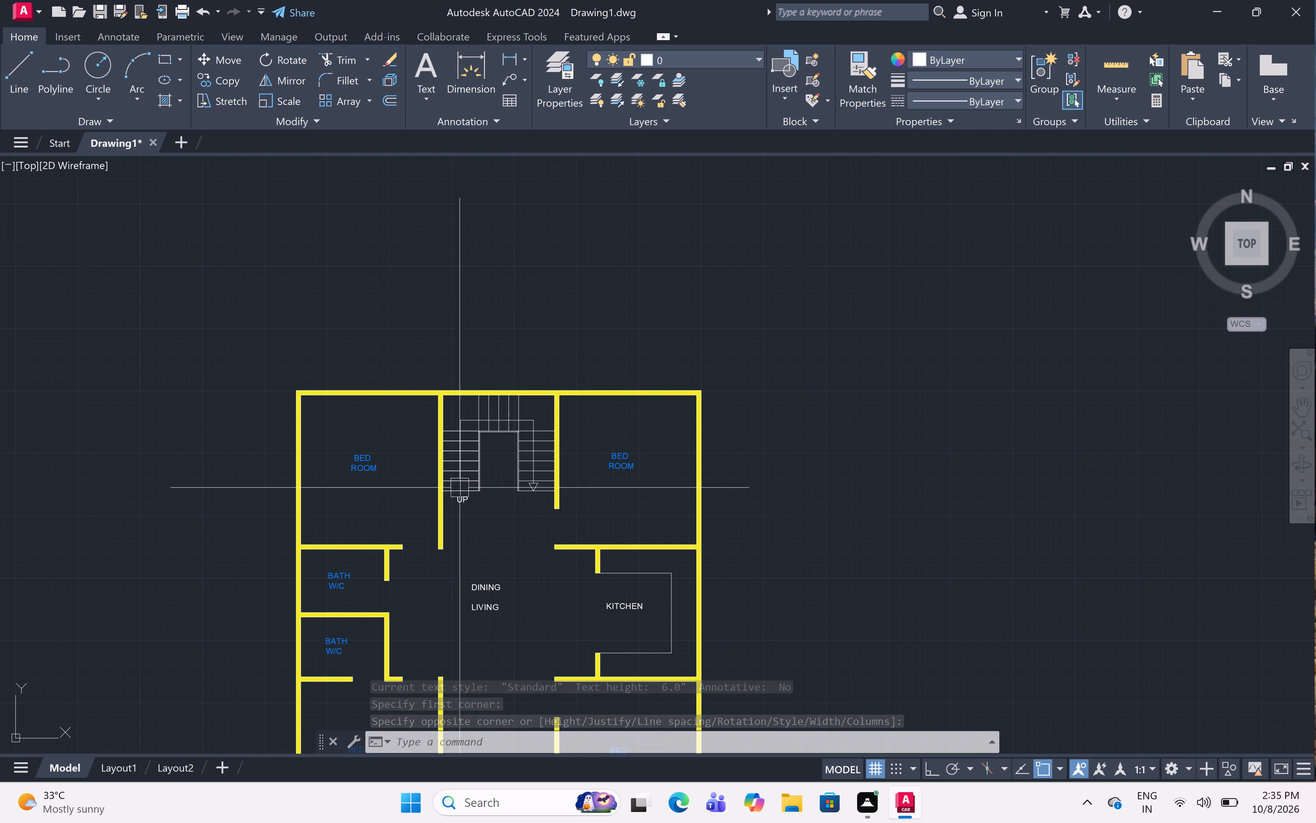
scroll(521, 405, "down", 2)
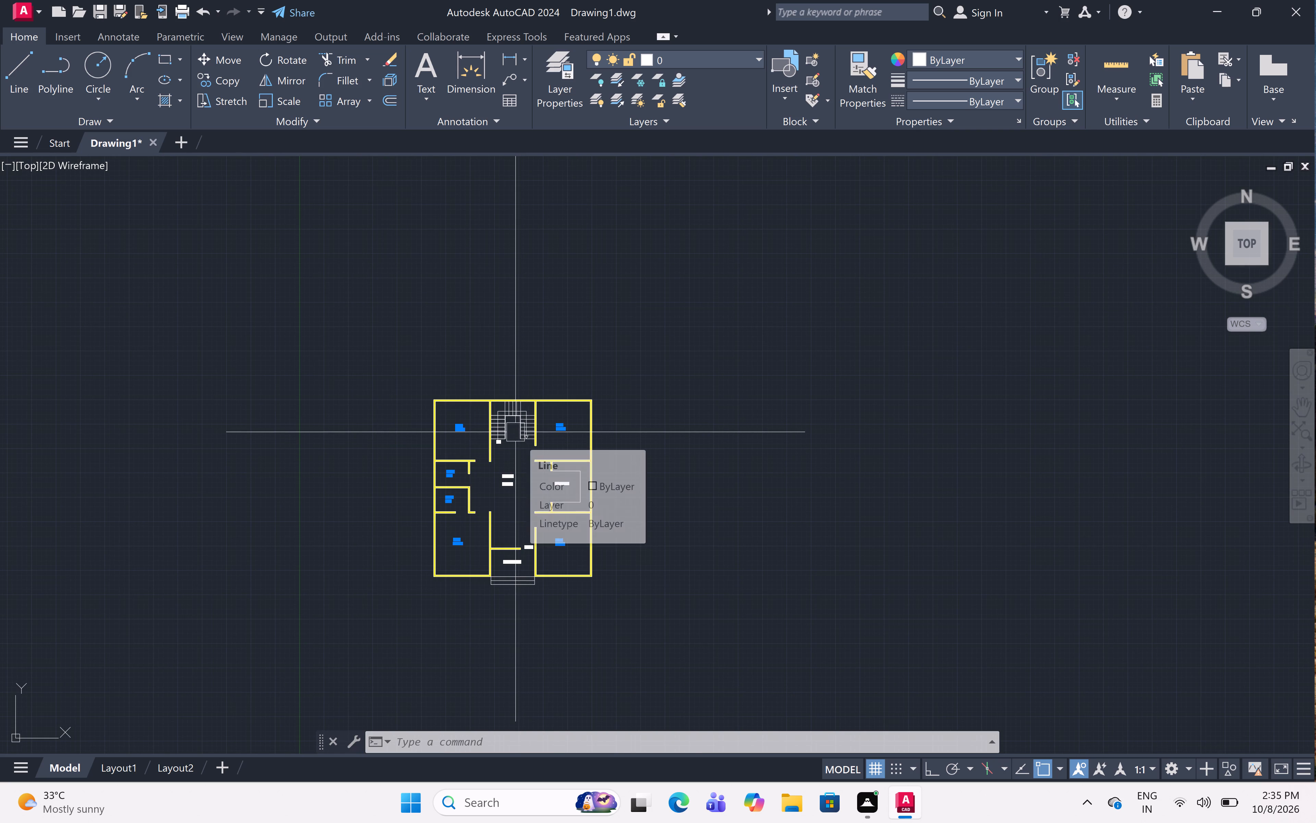
scroll(515, 432, "up", 2)
middle_click_drag(516, 432, 512, 482)
scroll(511, 482, "up", 1)
middle_click_drag(511, 482, 504, 518)
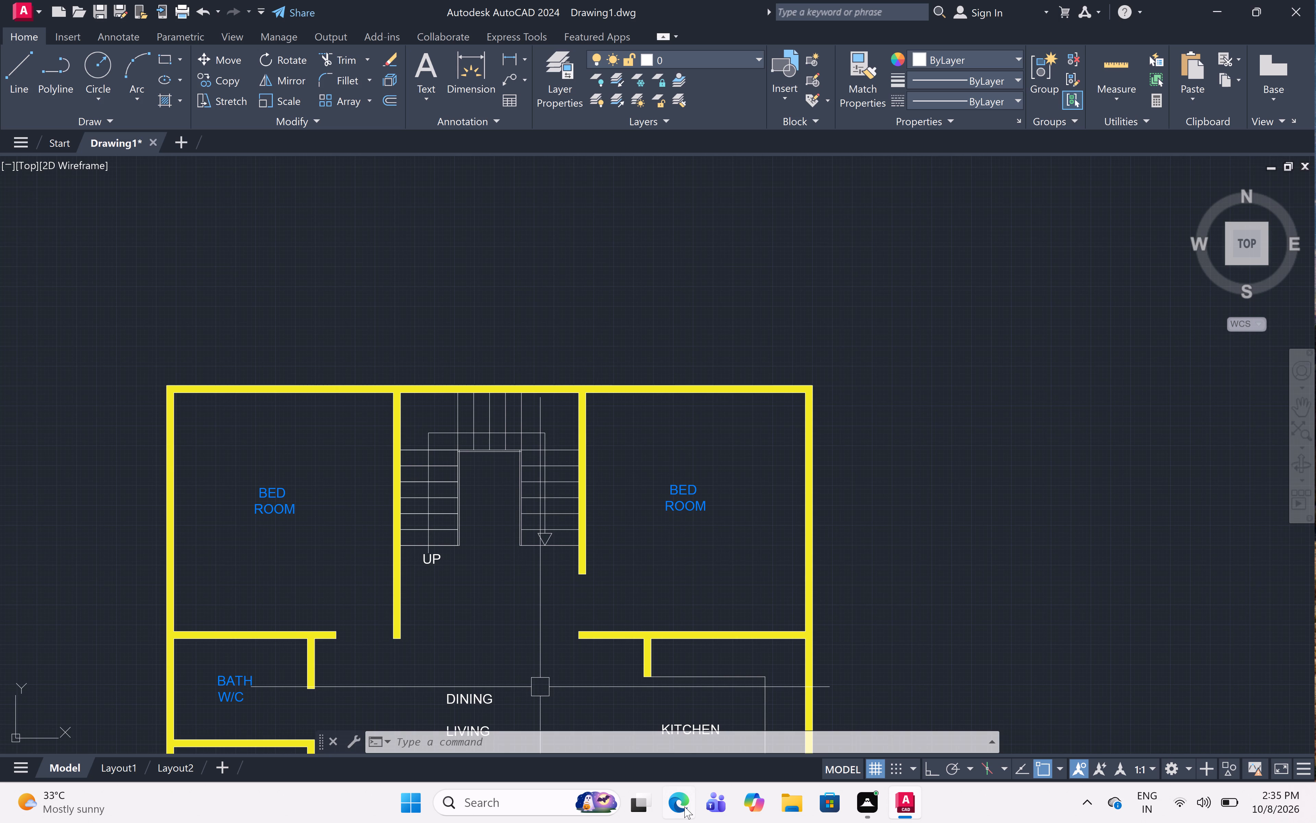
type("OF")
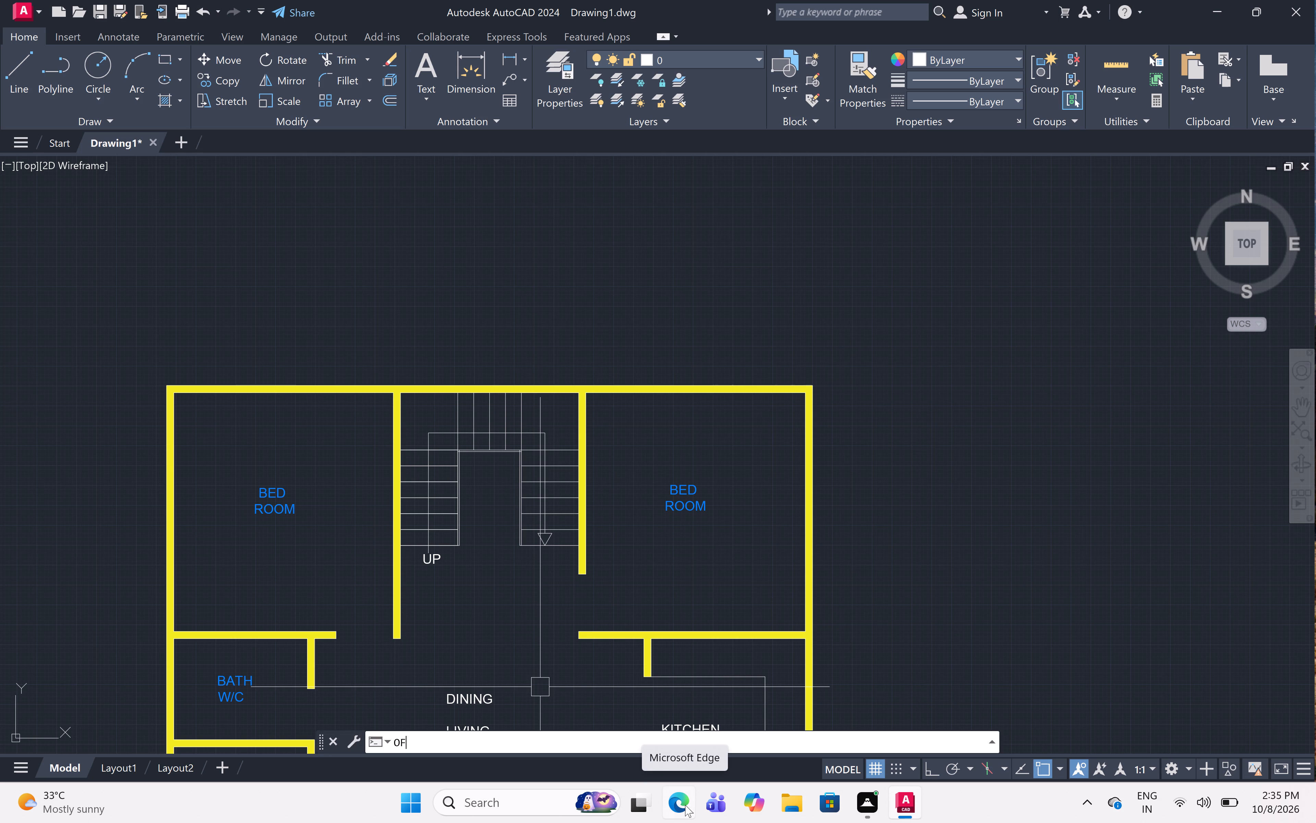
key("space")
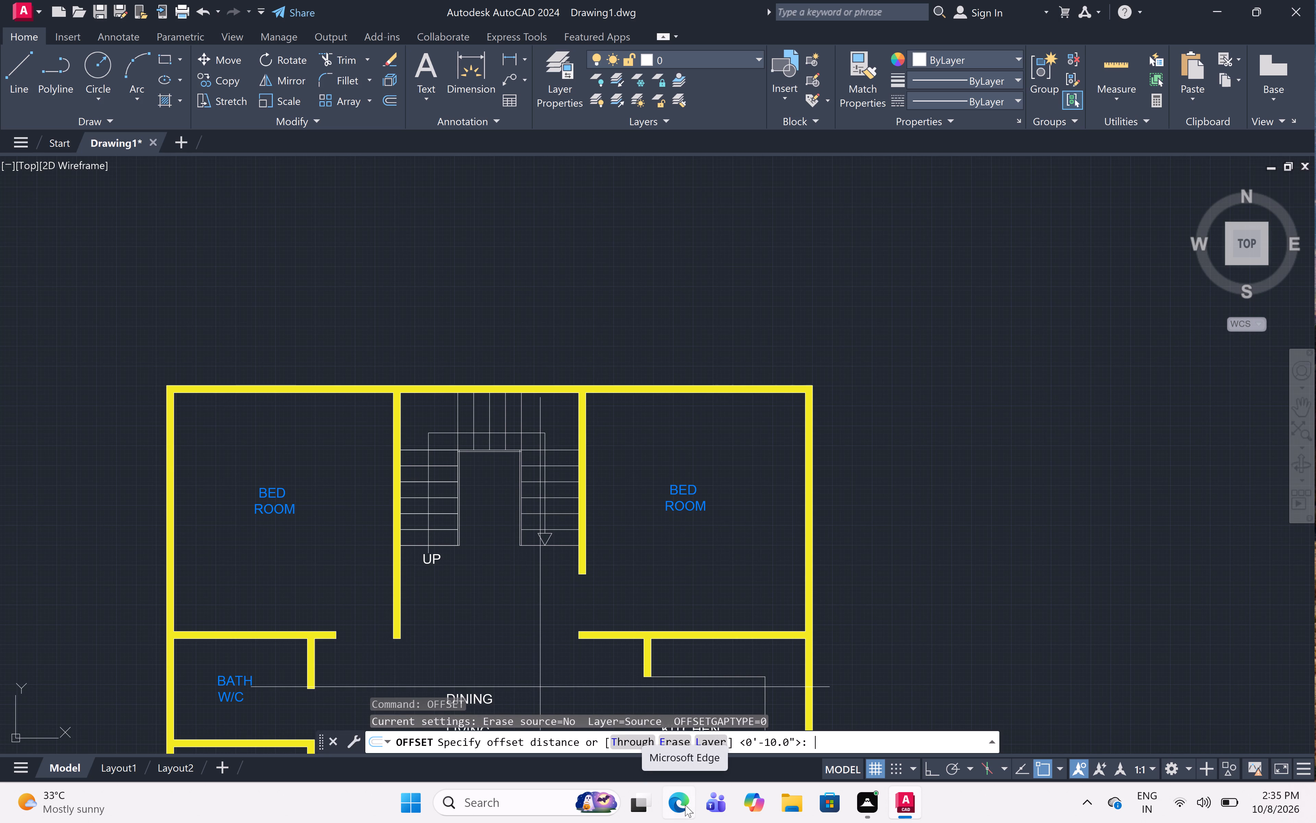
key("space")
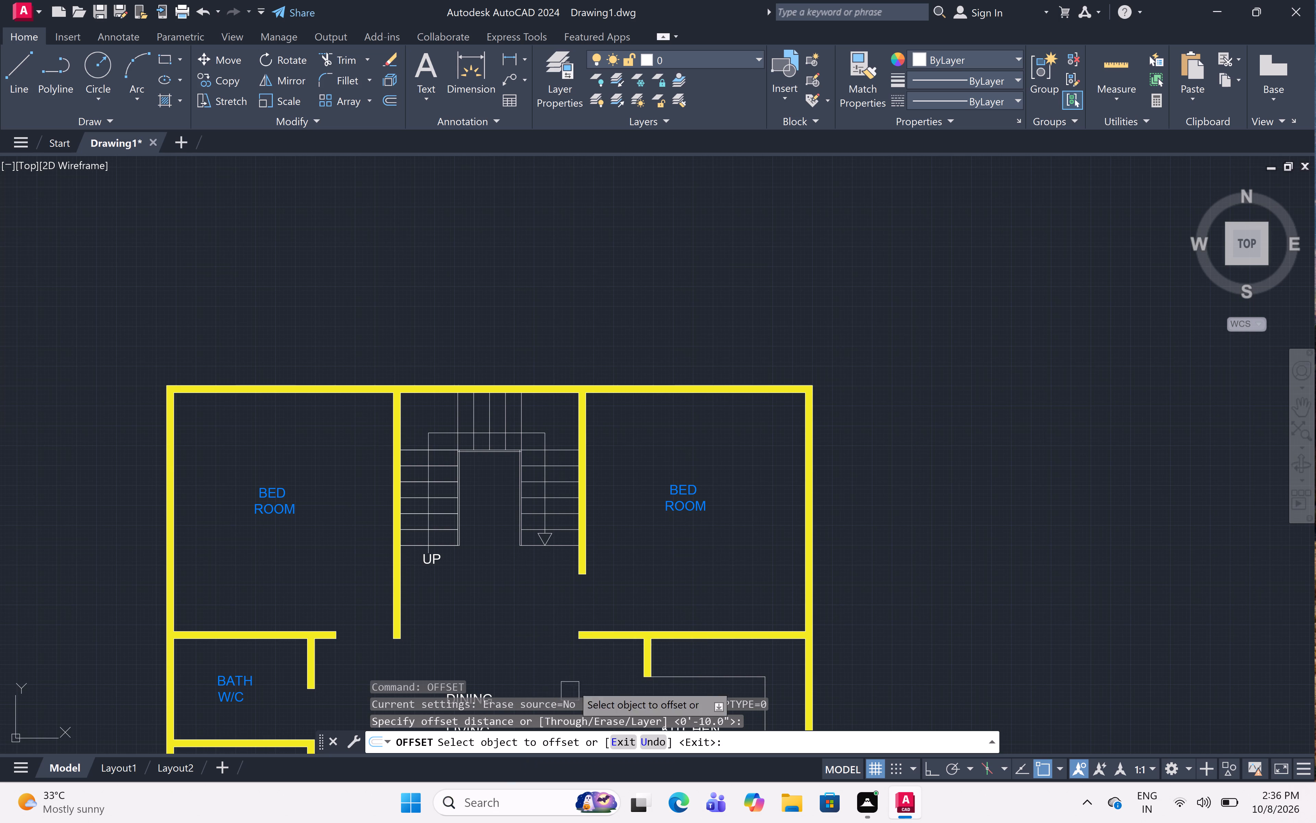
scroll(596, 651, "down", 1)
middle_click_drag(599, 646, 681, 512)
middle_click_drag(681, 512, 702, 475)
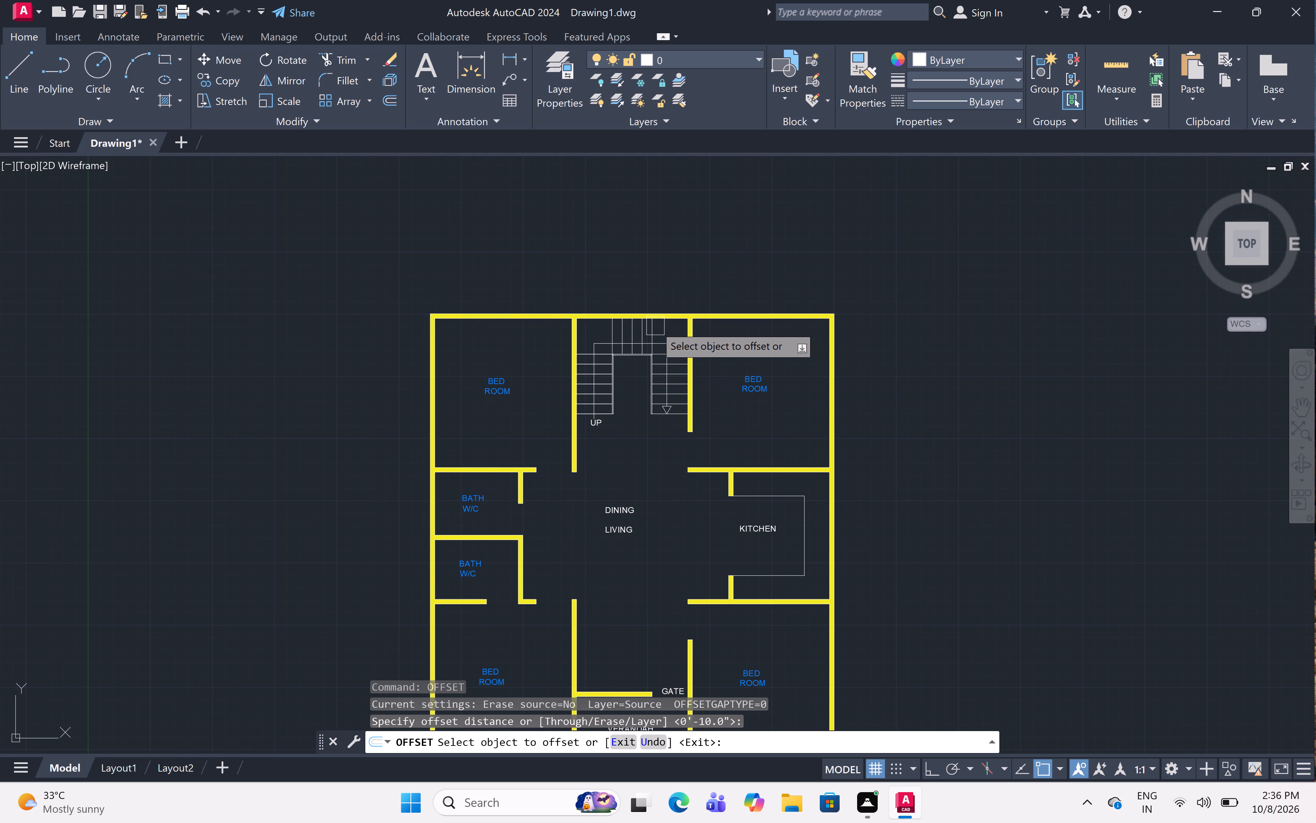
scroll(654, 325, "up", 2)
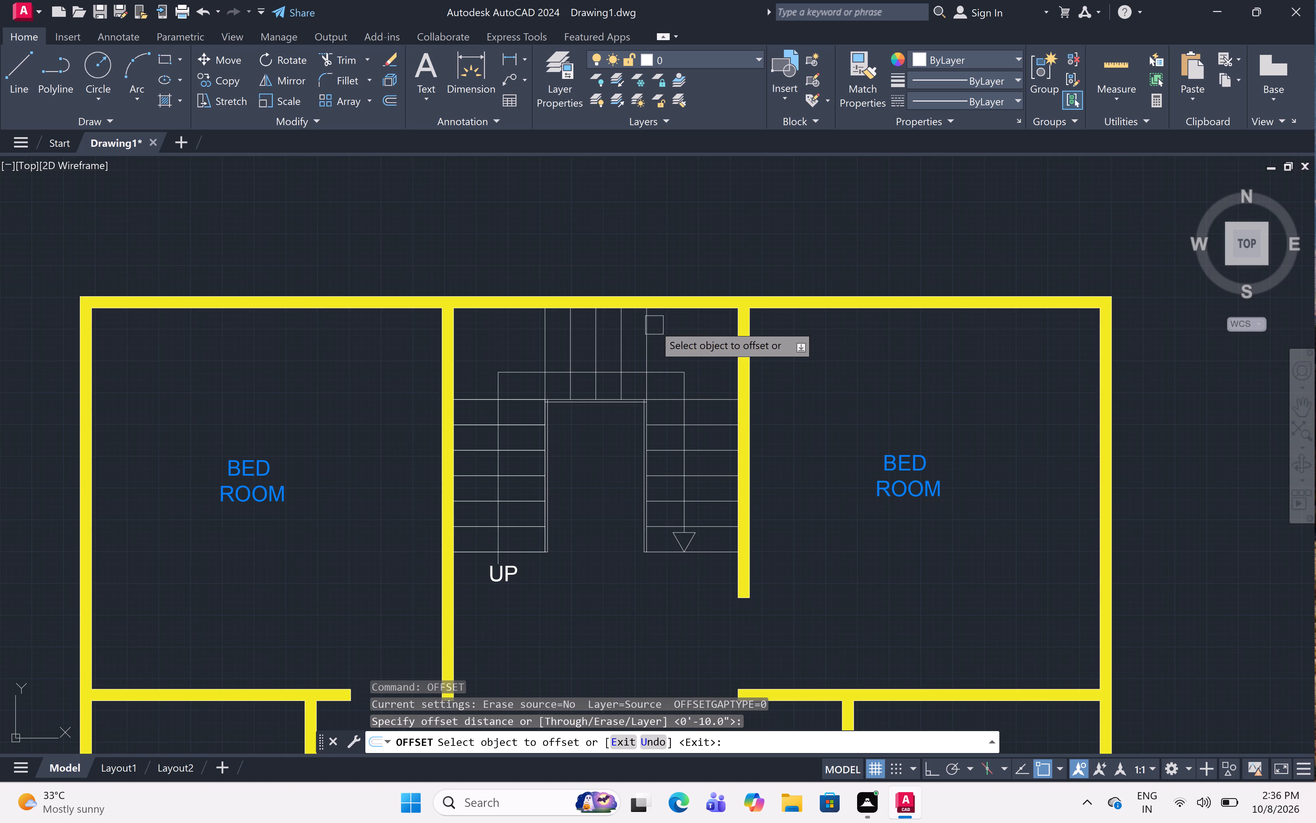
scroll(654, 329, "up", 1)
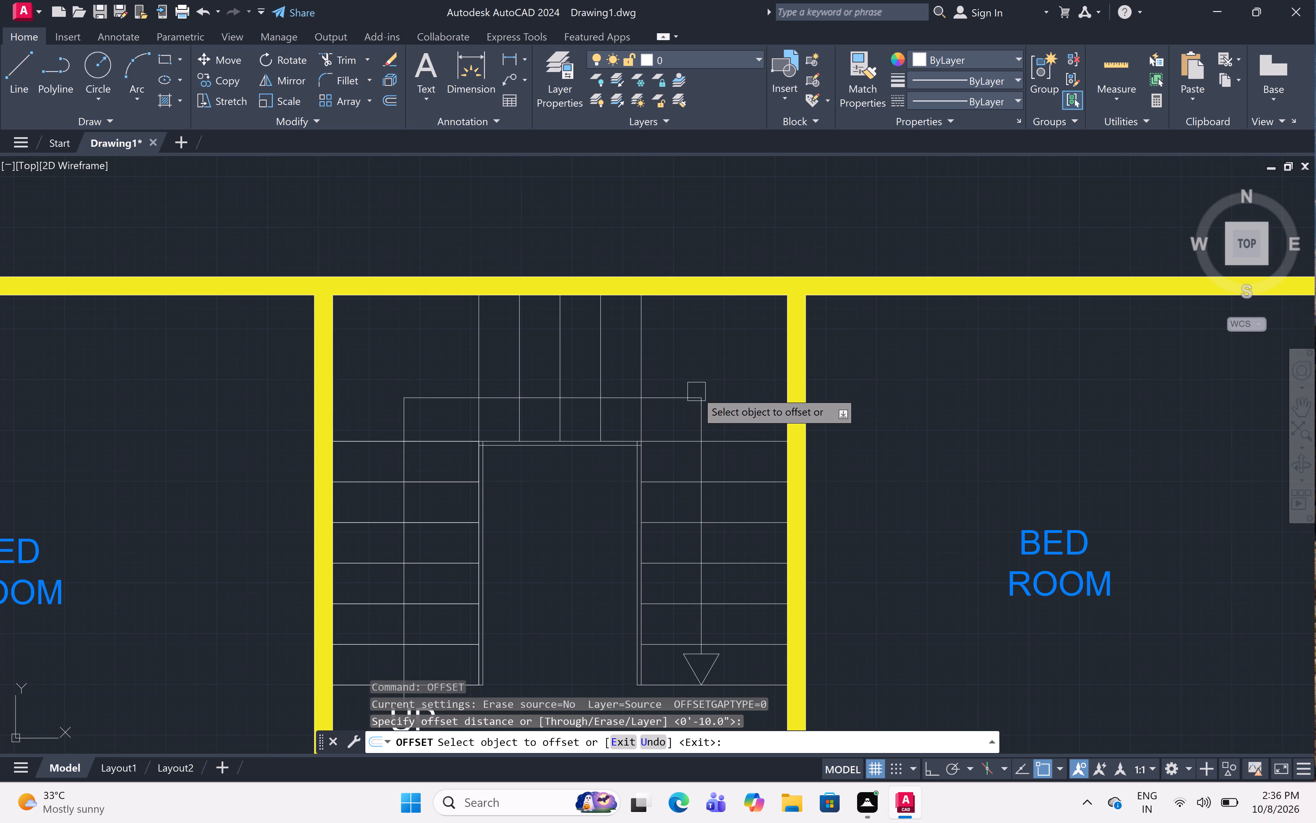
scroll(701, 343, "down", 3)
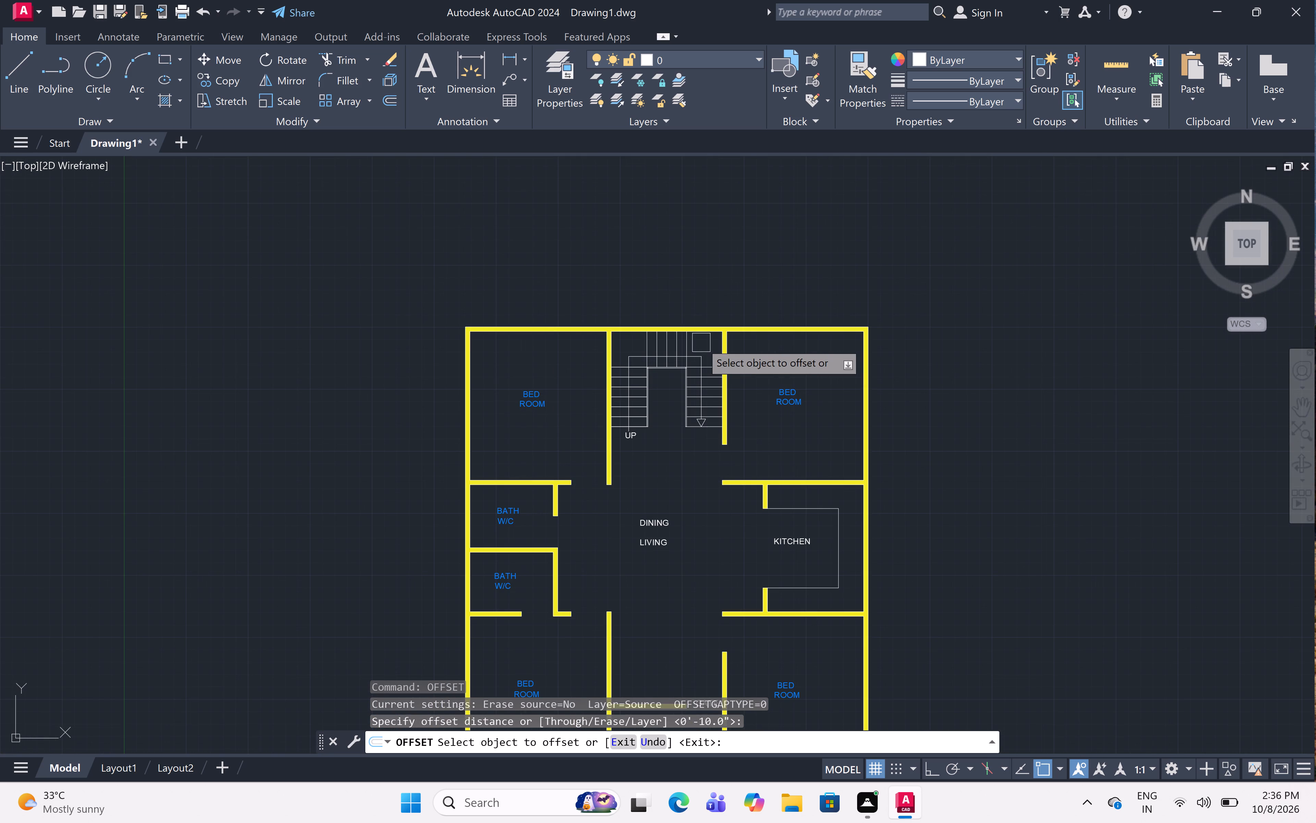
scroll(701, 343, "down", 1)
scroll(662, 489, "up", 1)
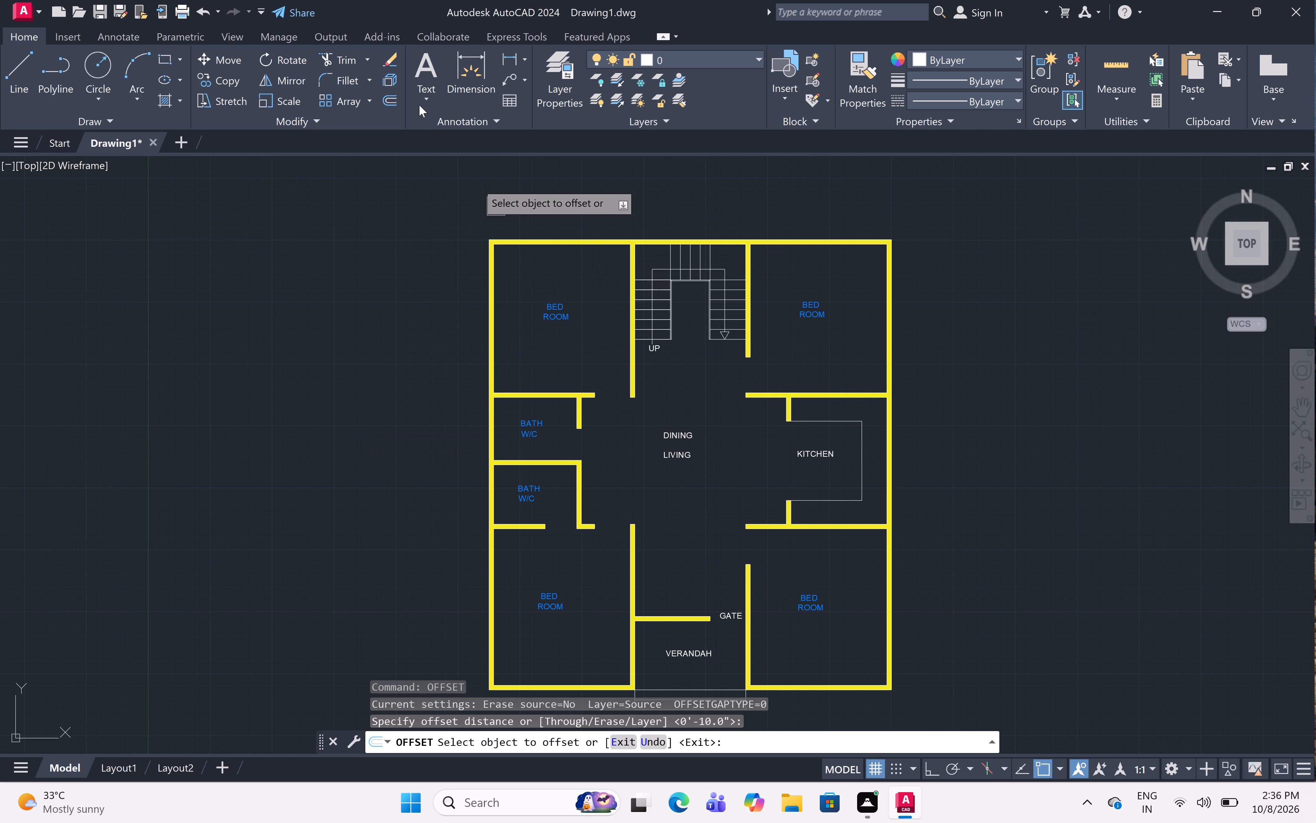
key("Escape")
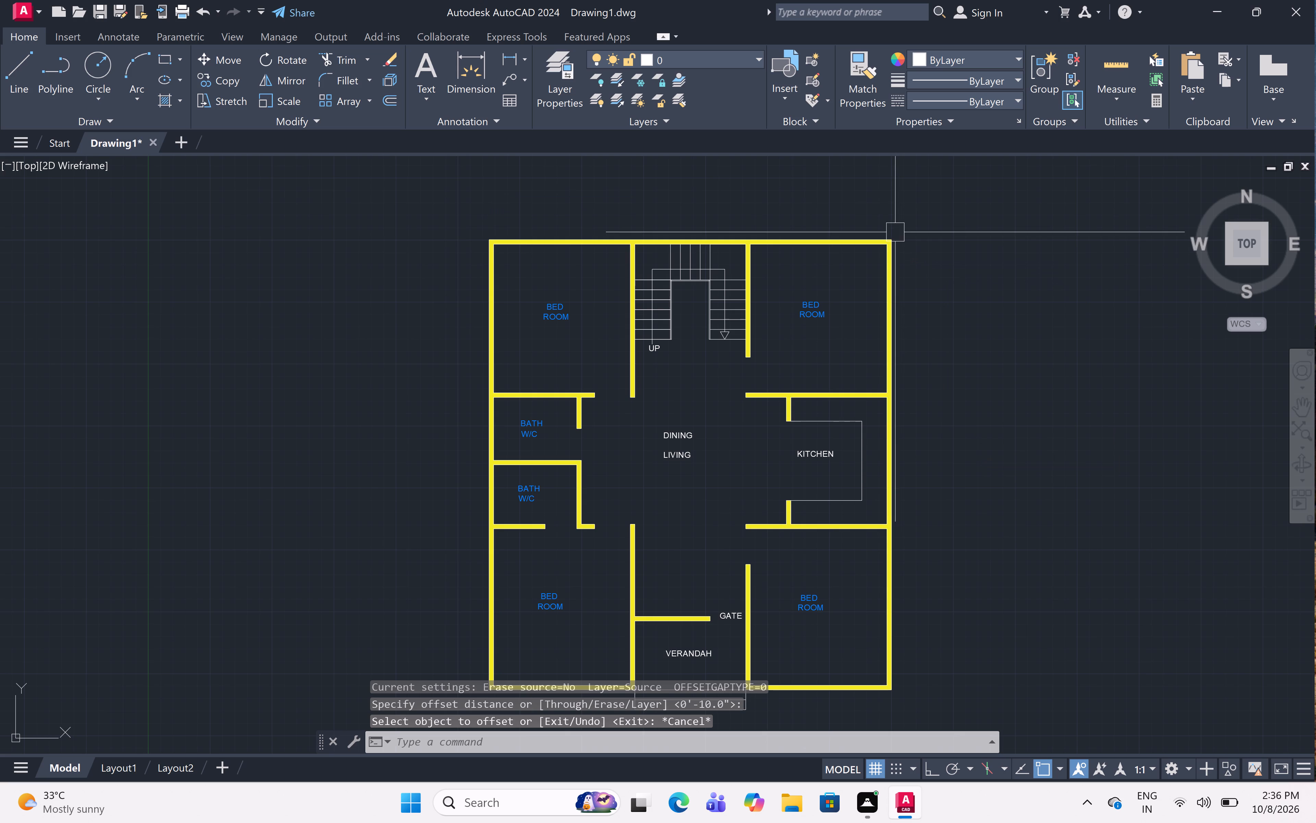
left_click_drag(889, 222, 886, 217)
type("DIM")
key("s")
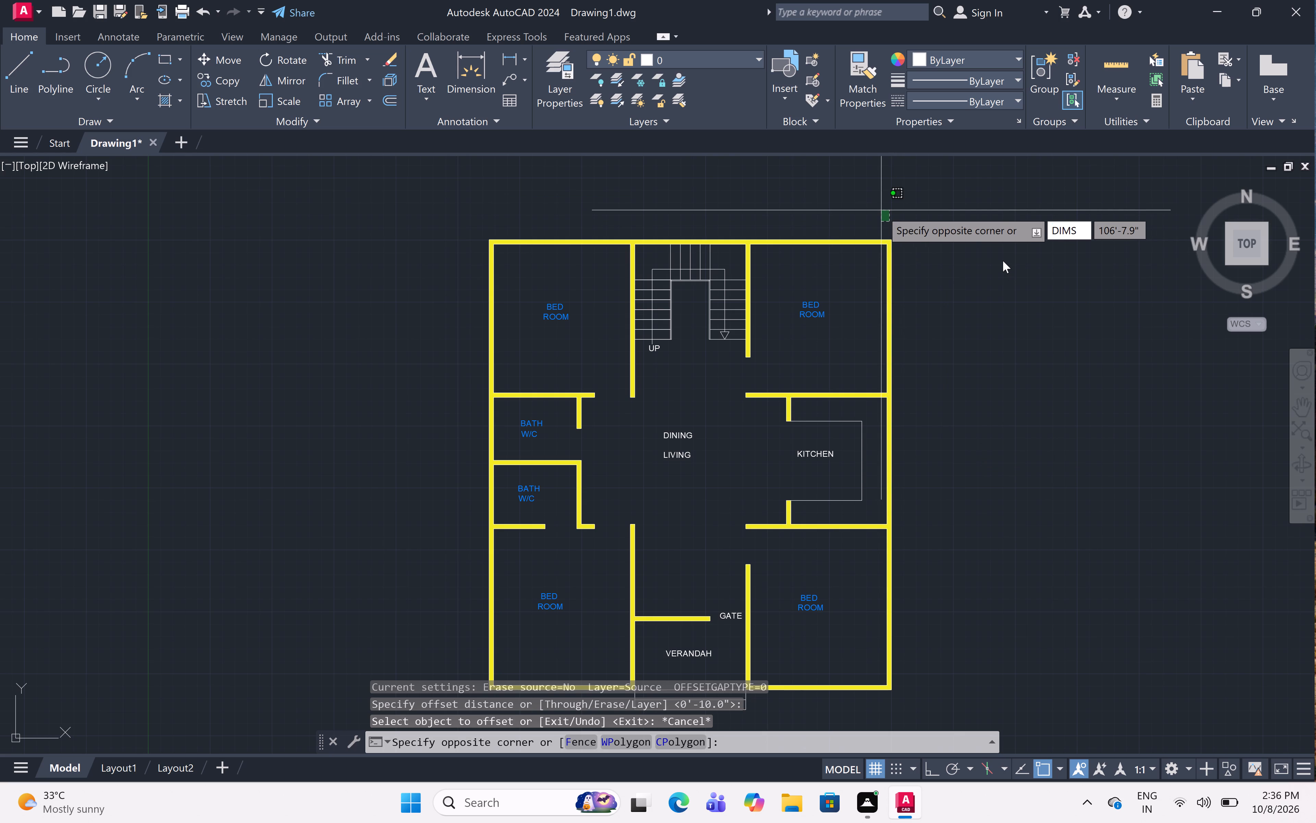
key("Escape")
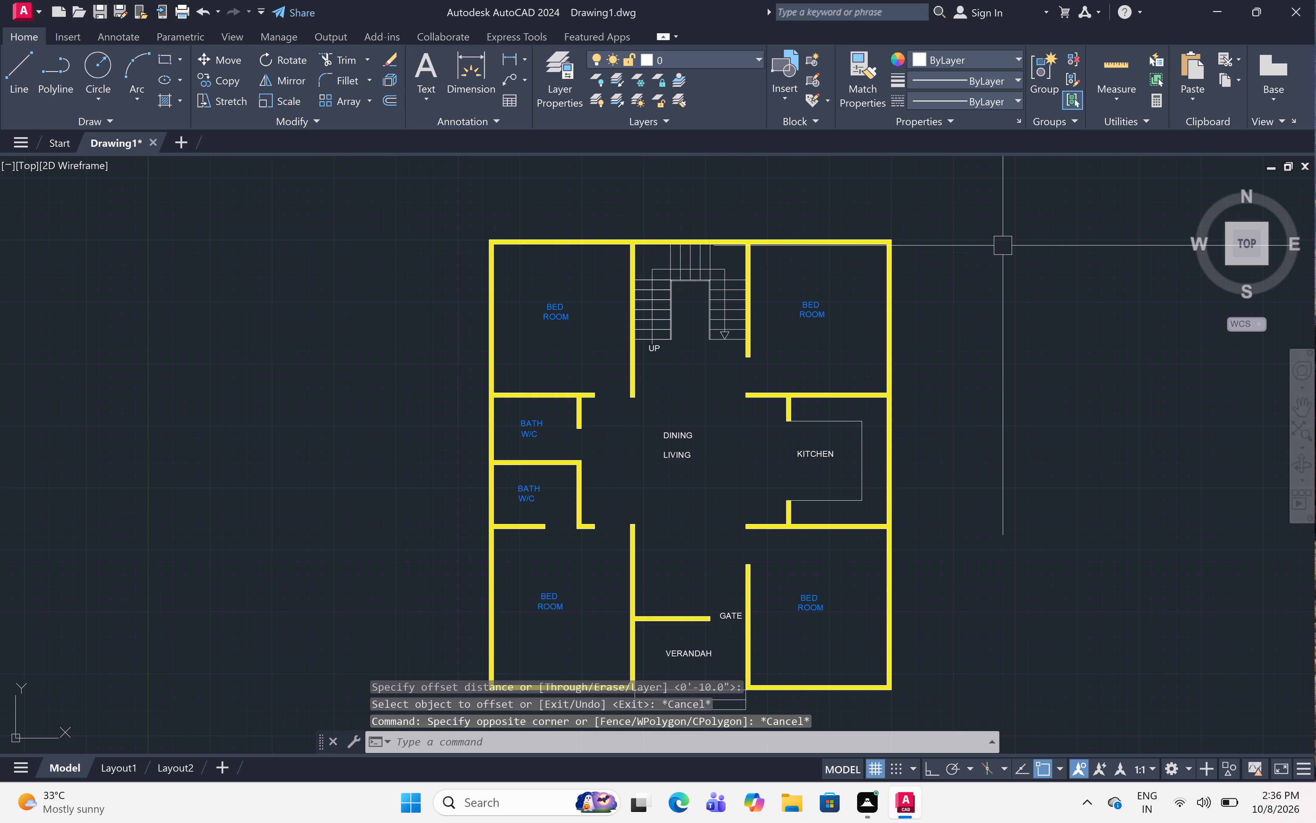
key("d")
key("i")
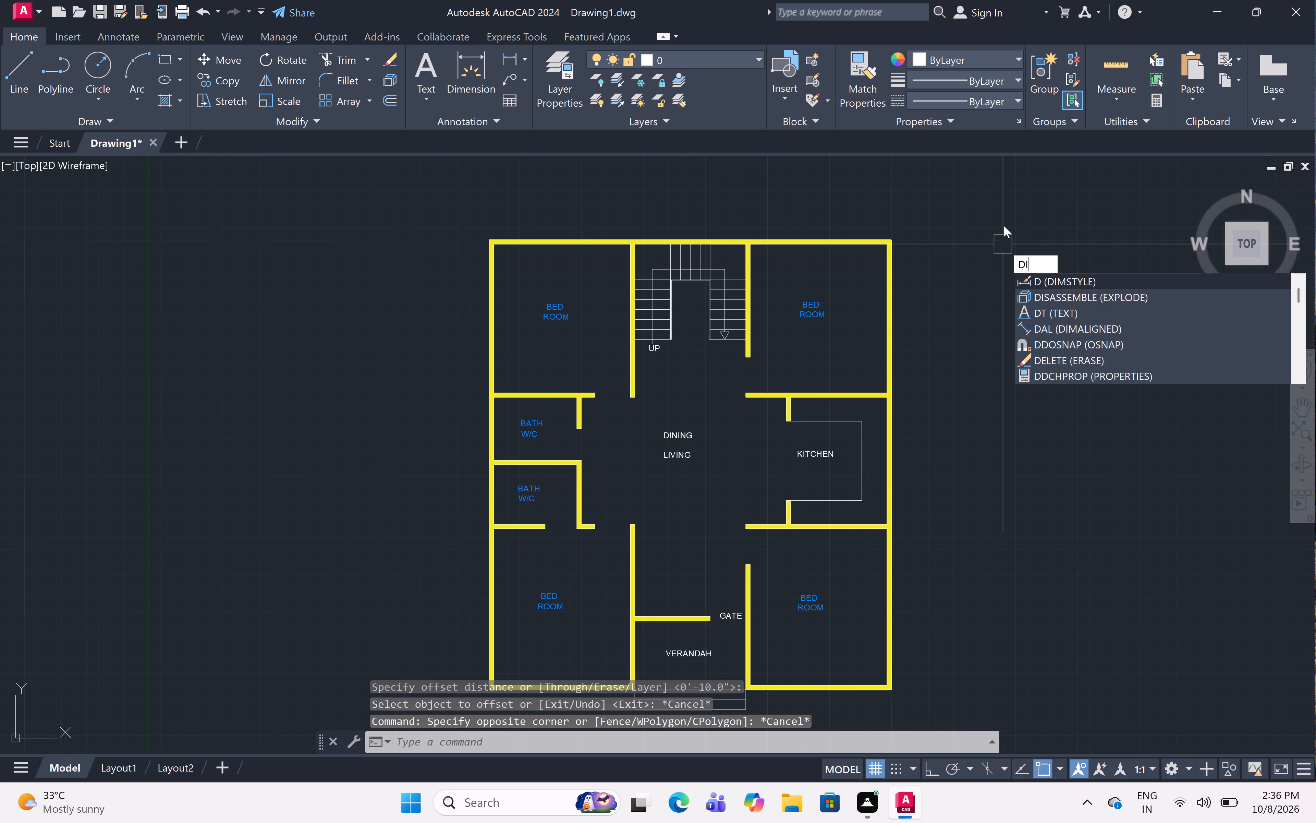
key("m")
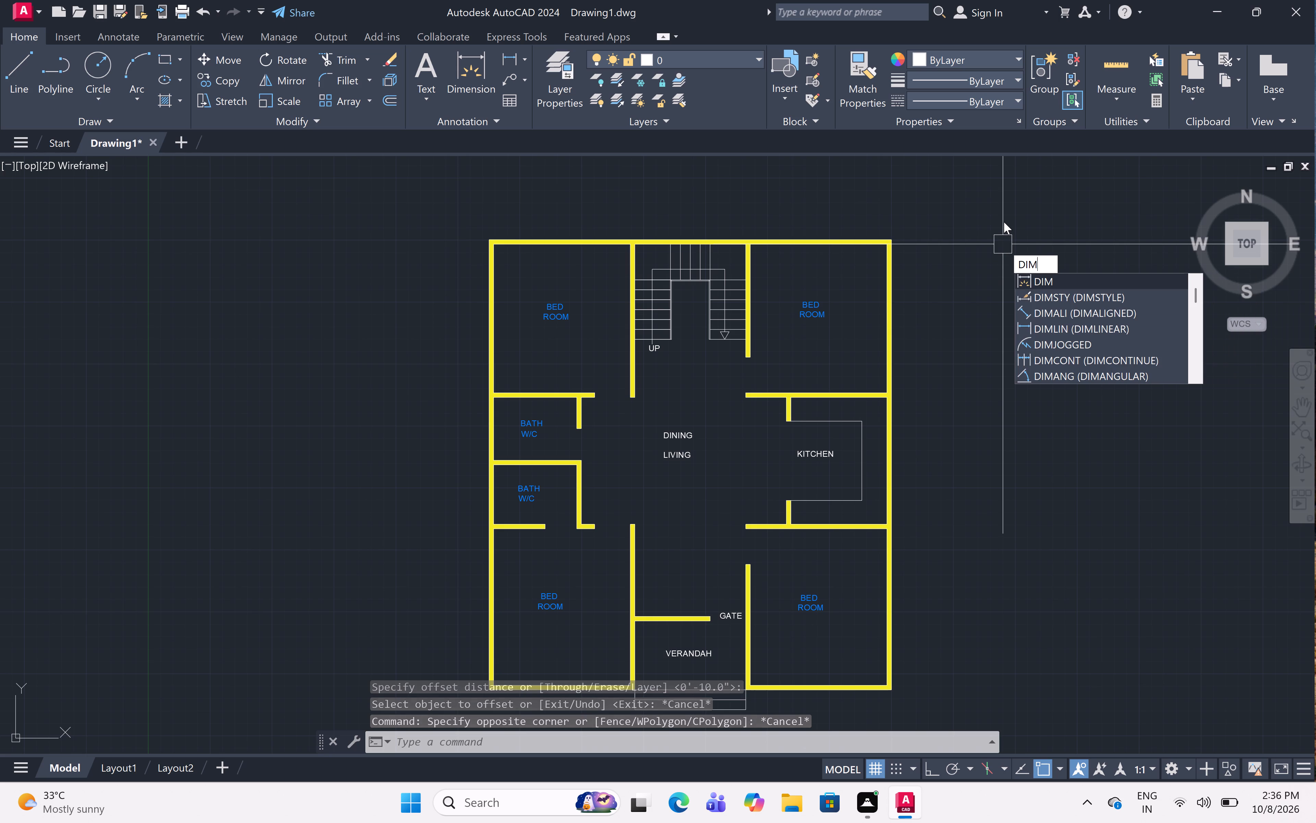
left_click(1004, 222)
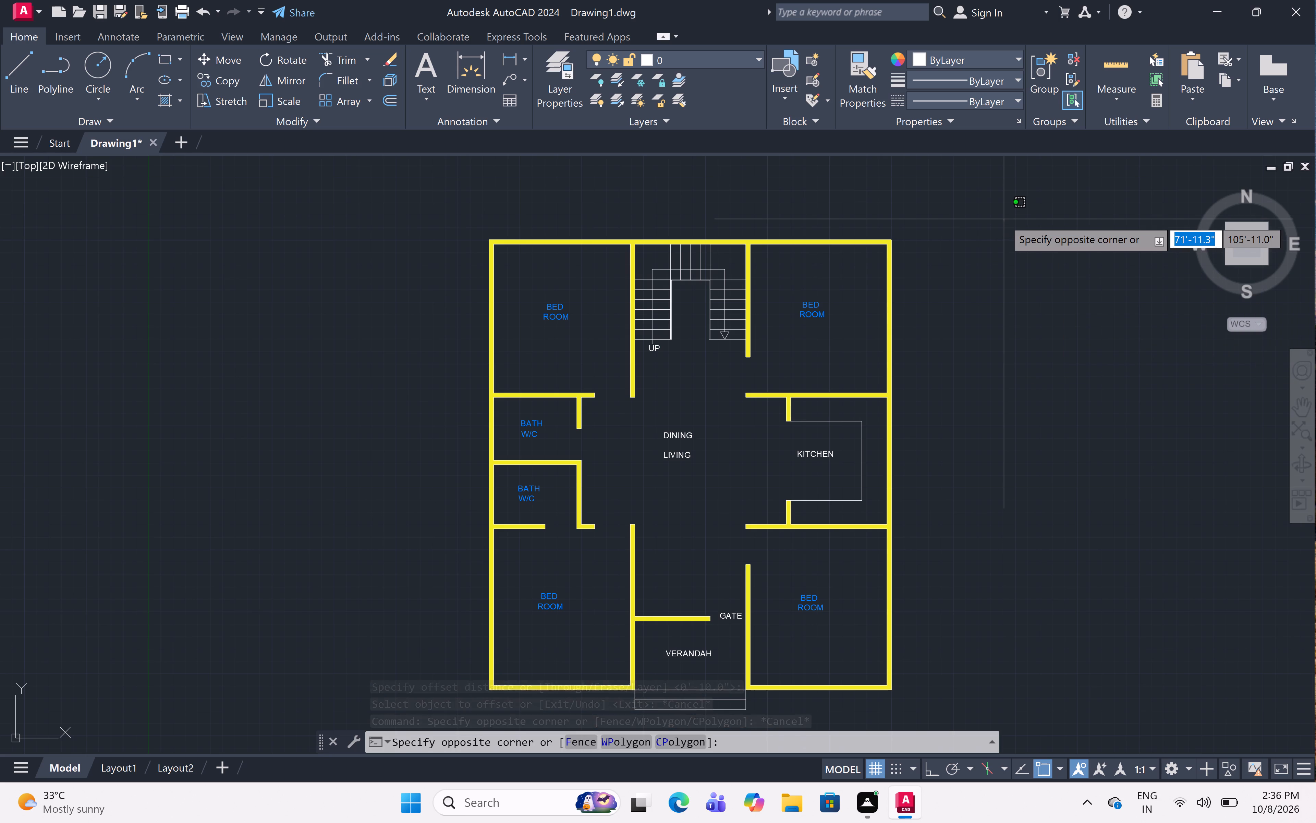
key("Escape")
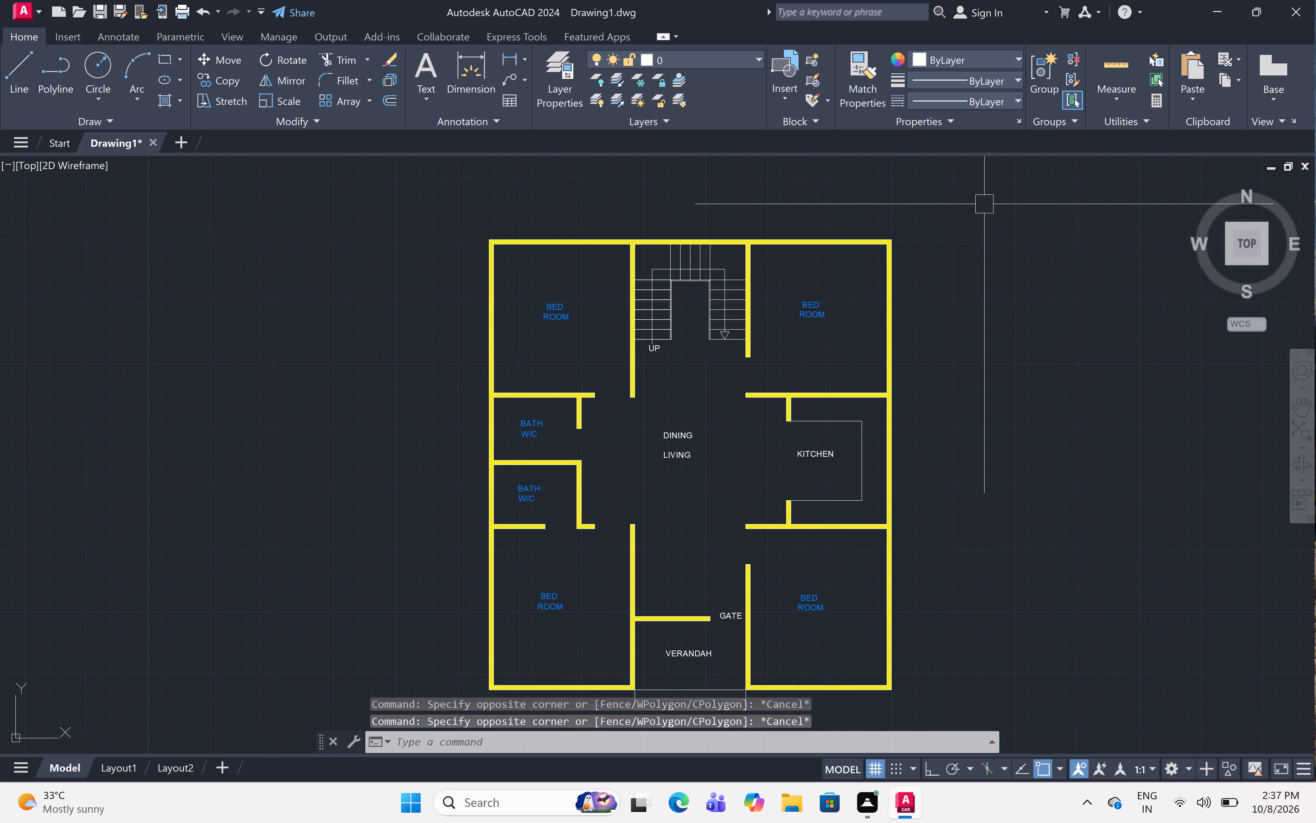
Modify the Standard dimension style's primary units to Engineering format with 0'-0.0" precision.
key("d")
key("i")
key("m")
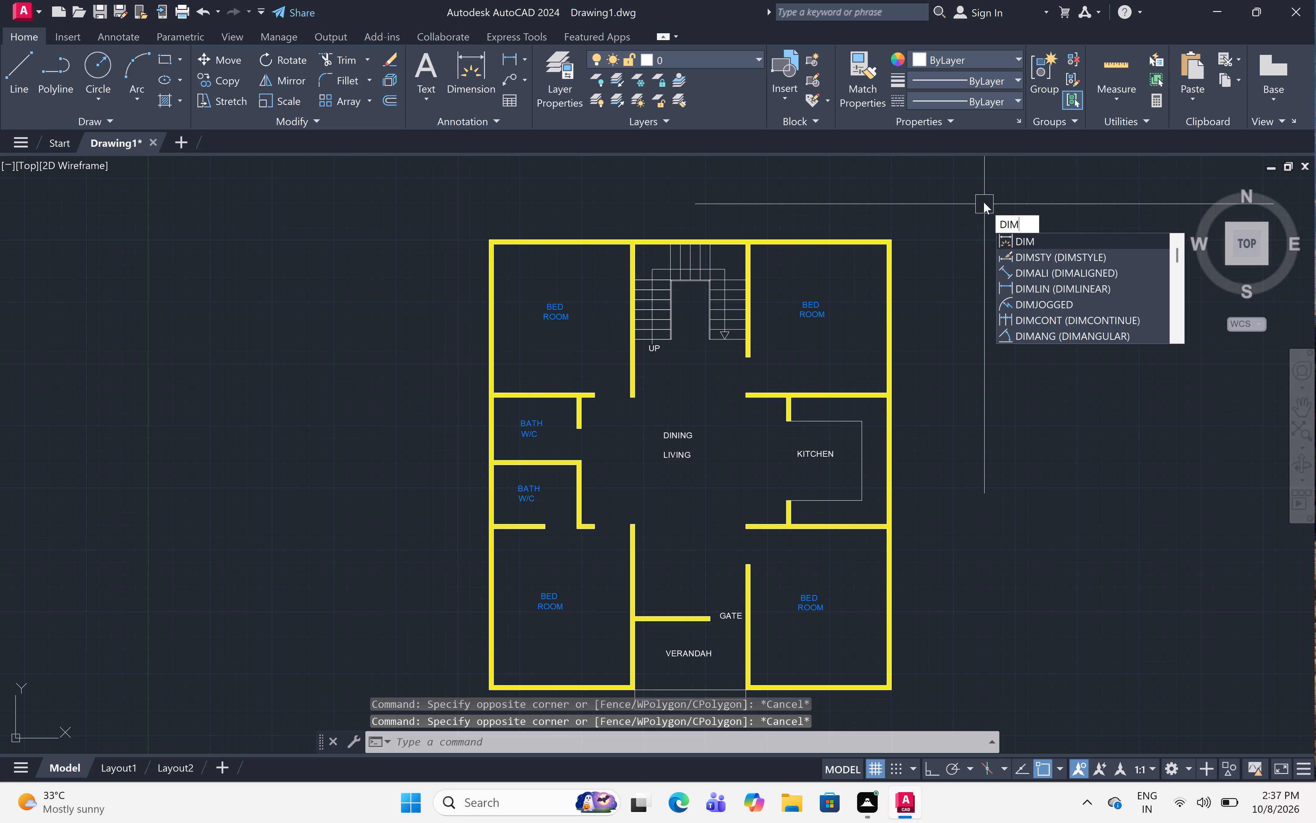
key("s")
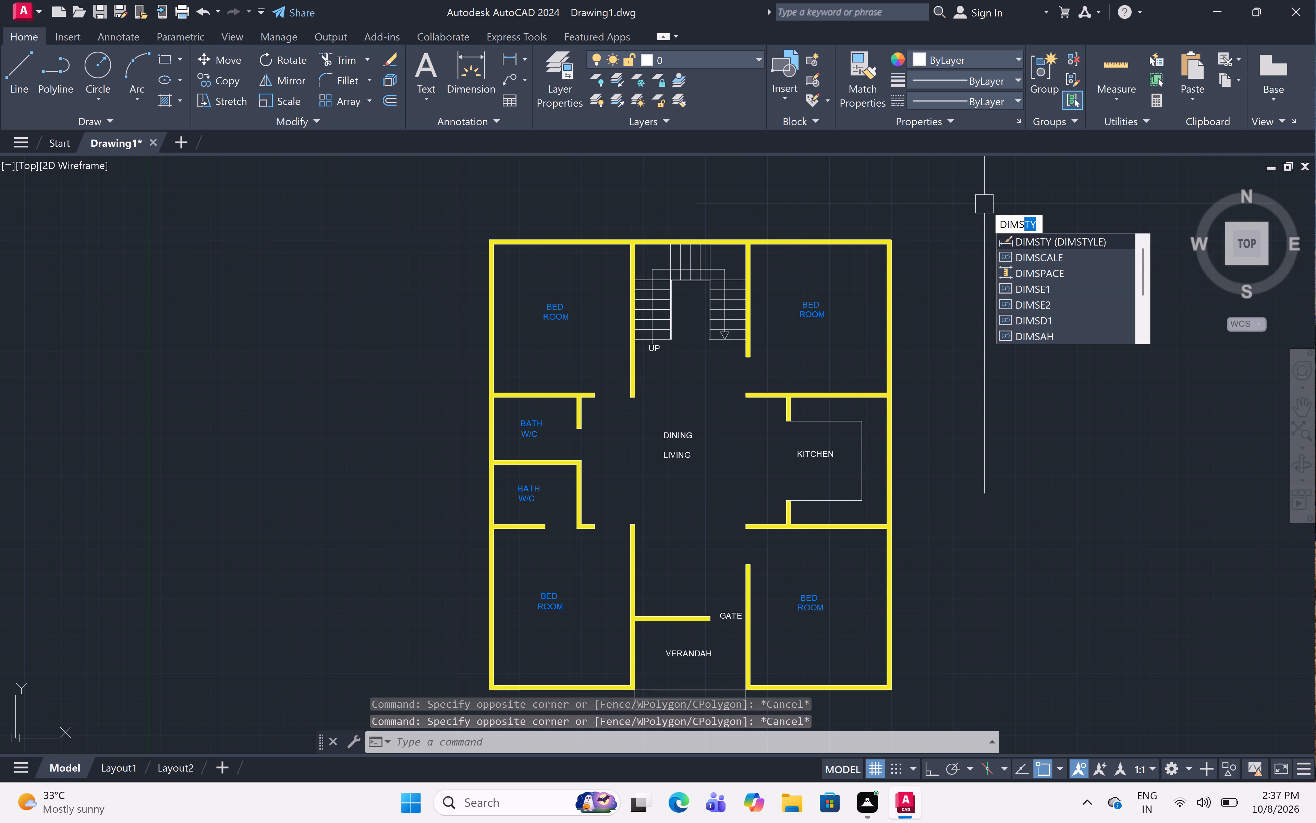
key("space")
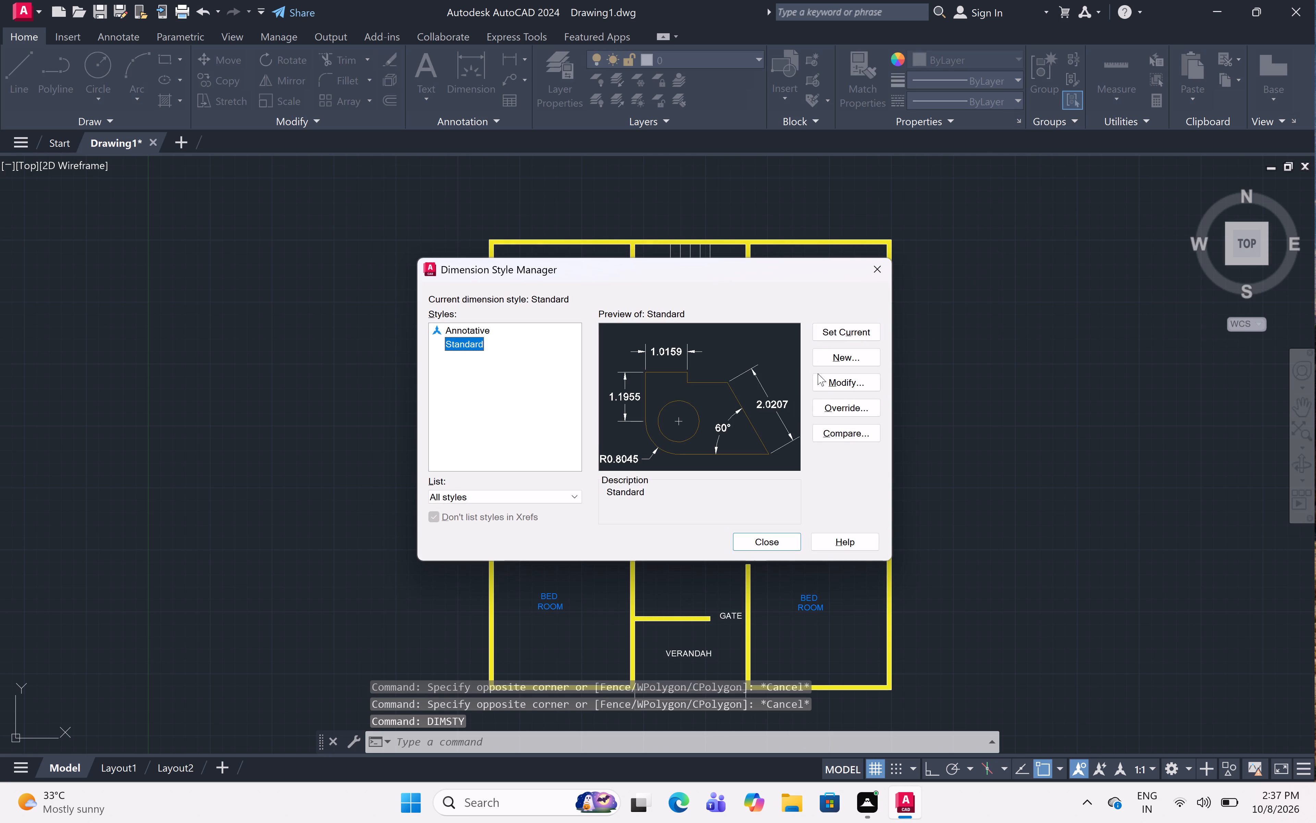
left_click(832, 377)
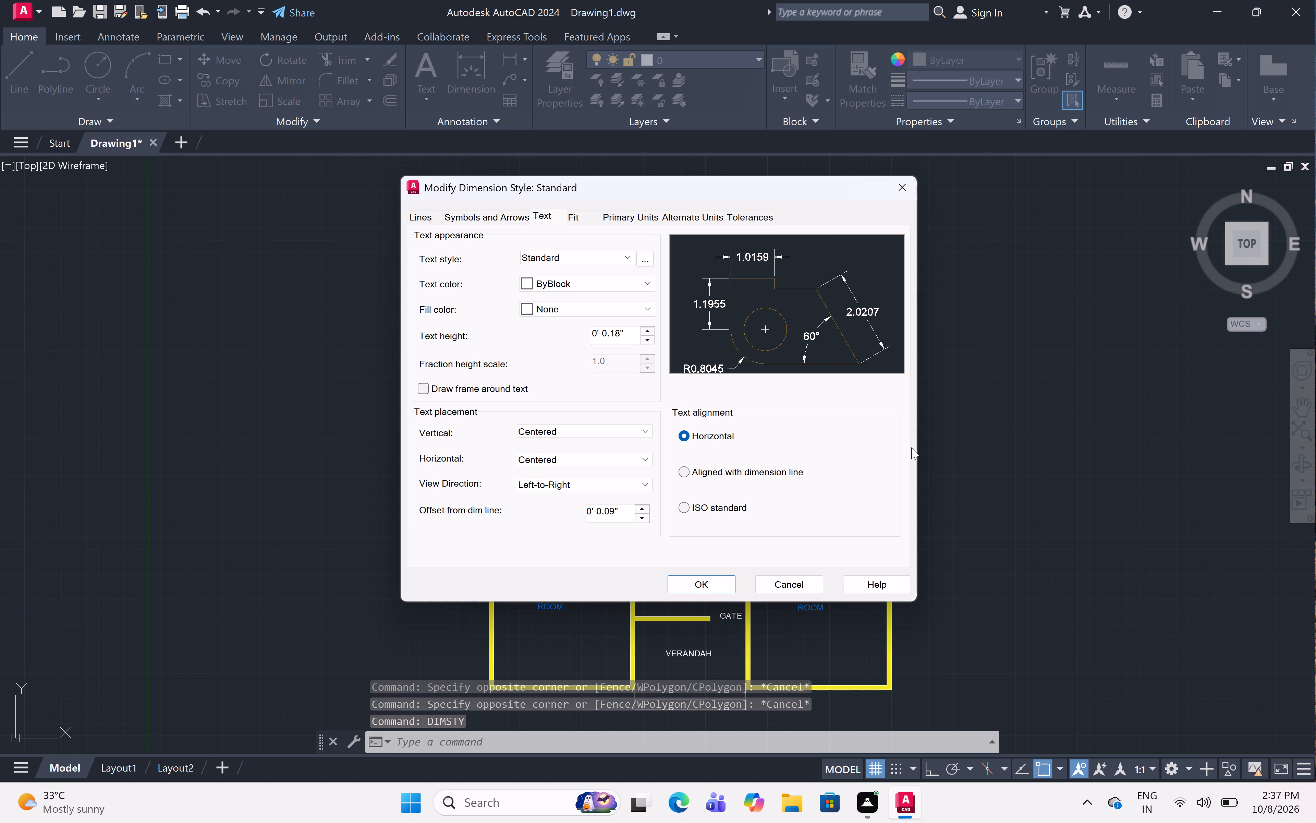
left_click(634, 220)
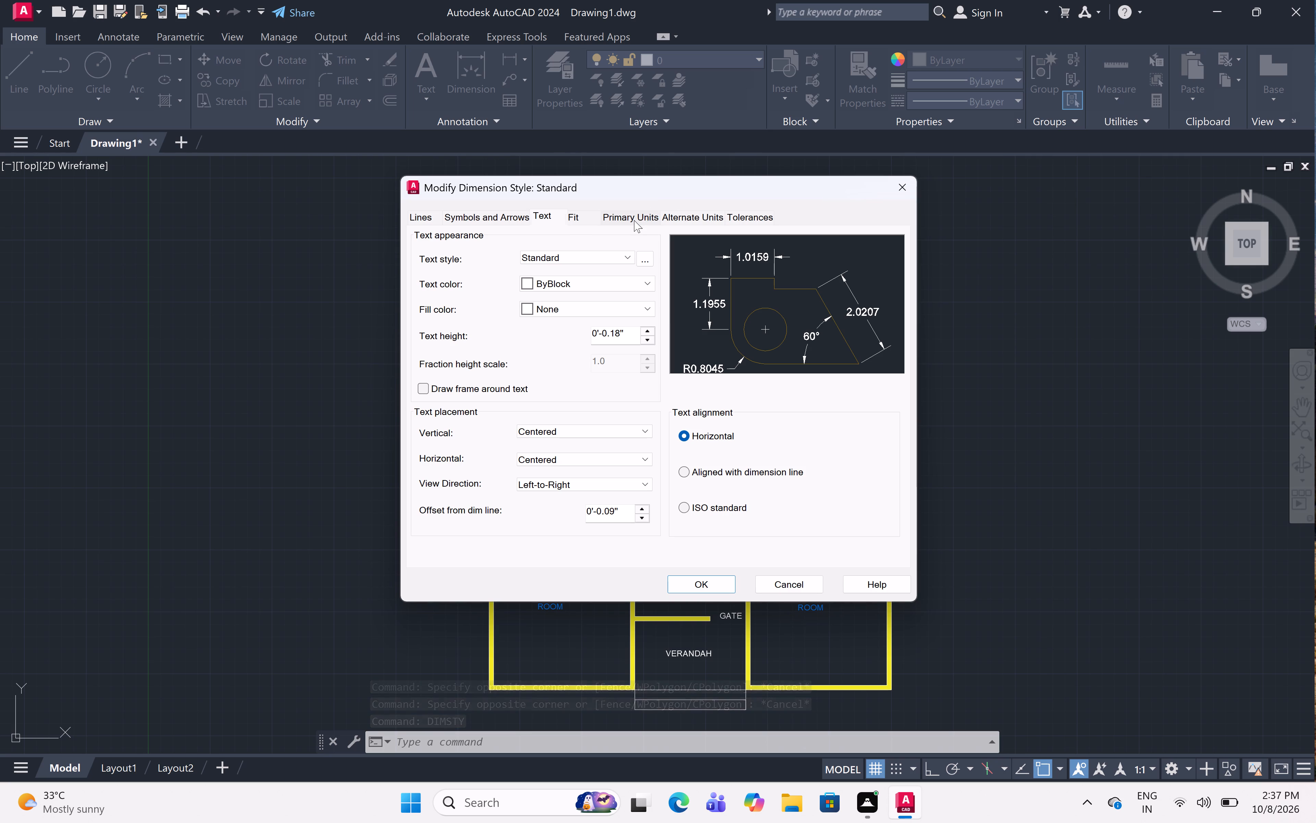
left_click(644, 246)
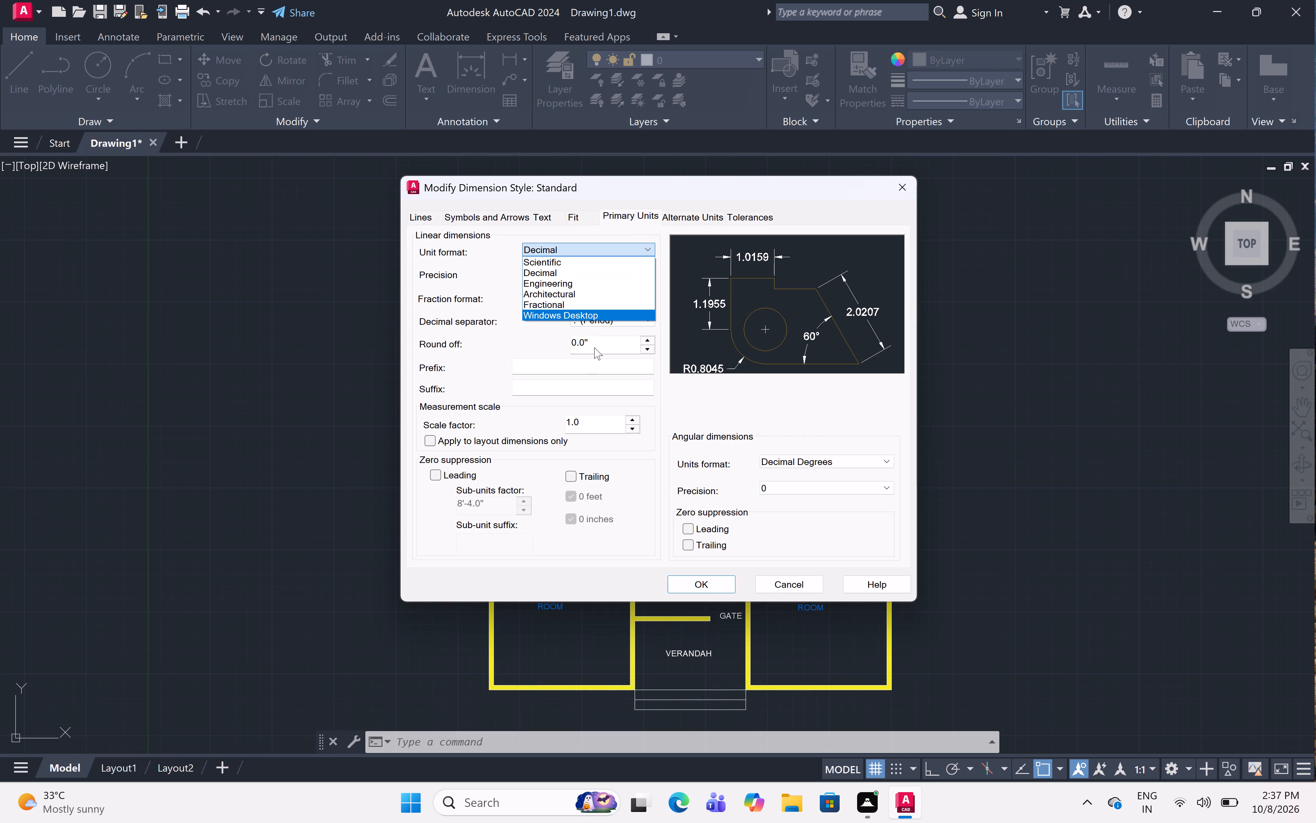
left_click(620, 283)
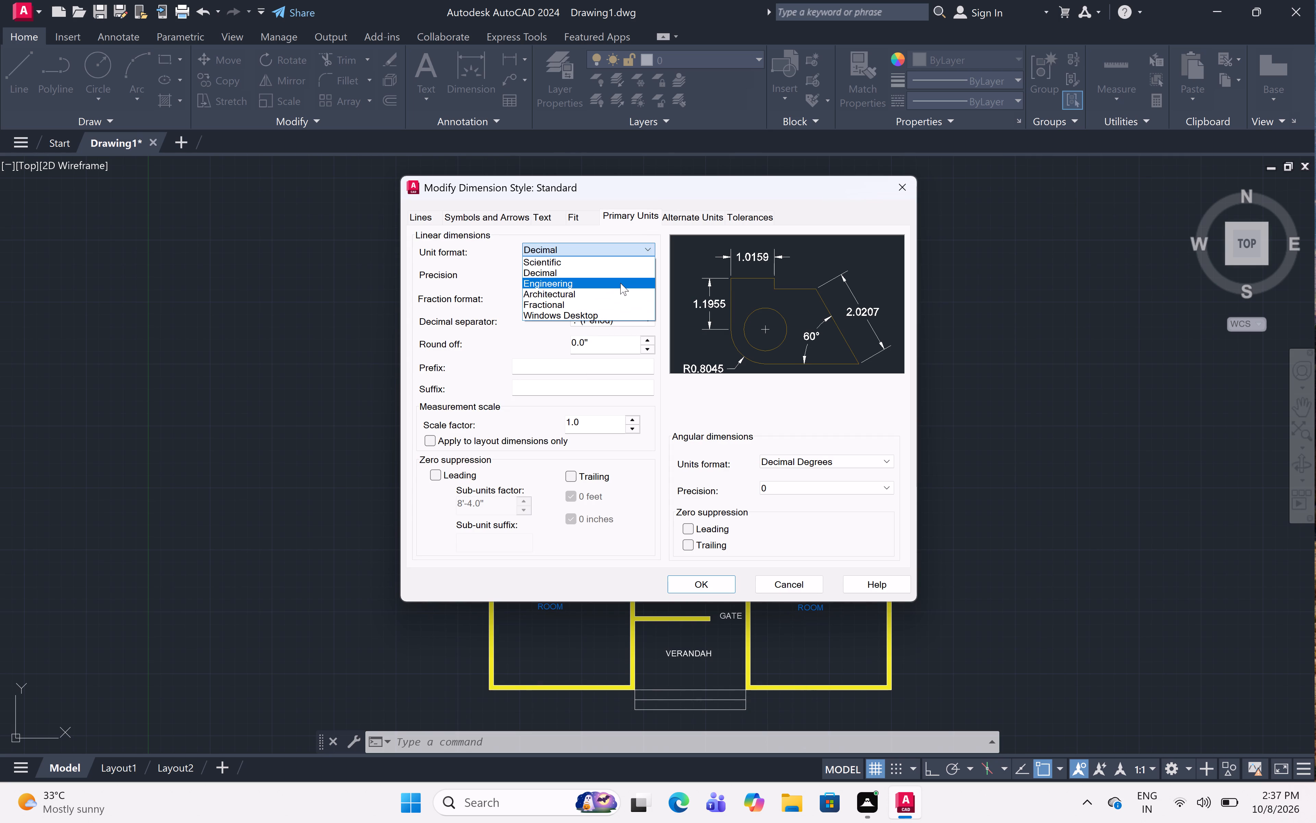
left_click(626, 266)
left_click(627, 269)
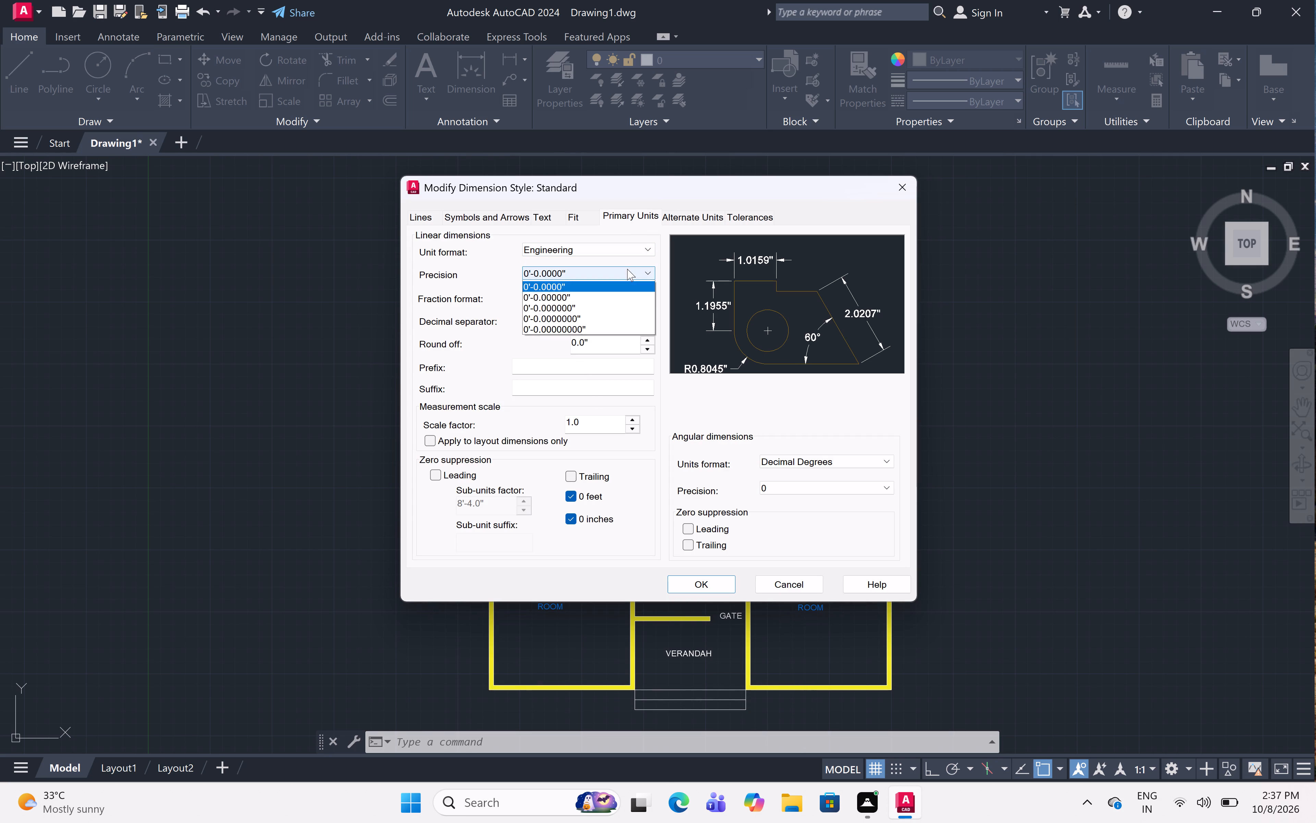
left_click(626, 293)
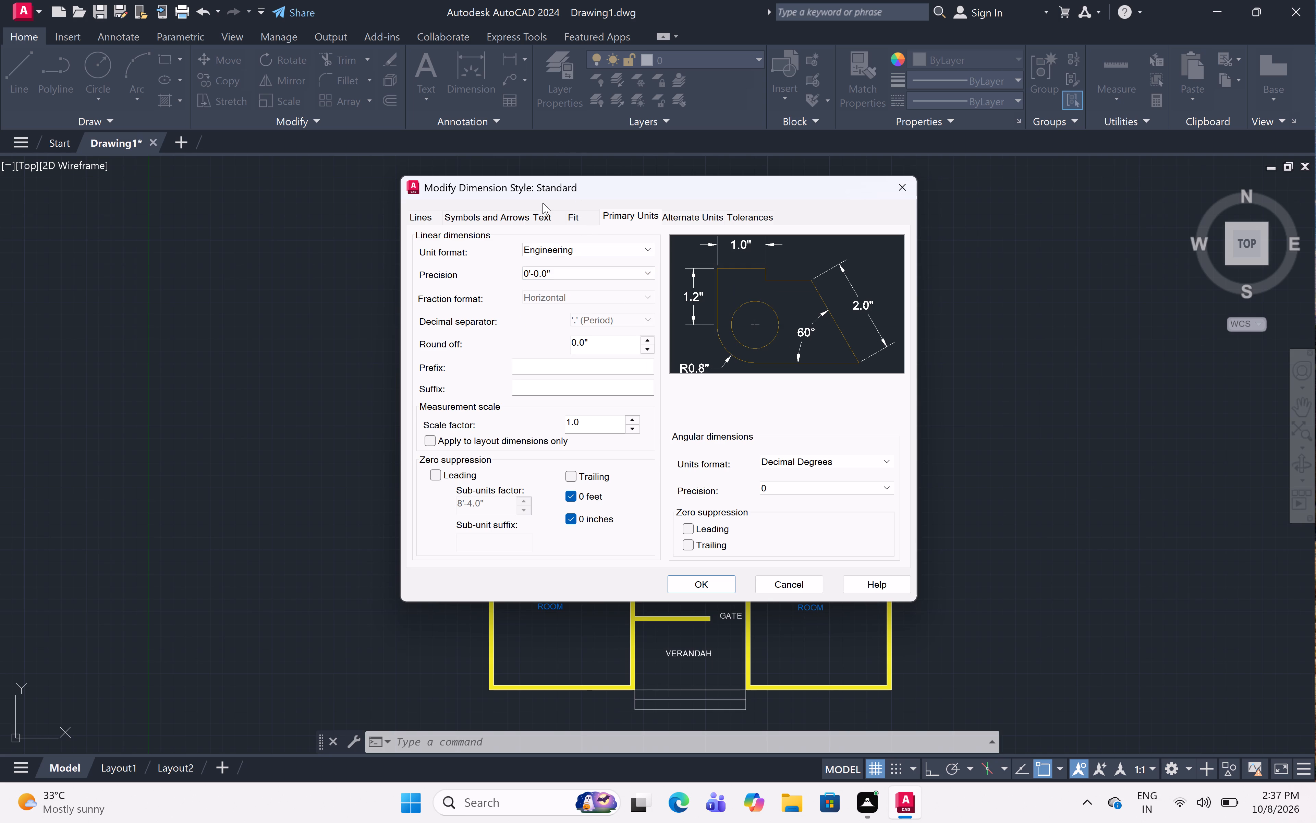
Set the Standard dimension style's text height to 6" and make Standard the current dimension style.
left_click(538, 215)
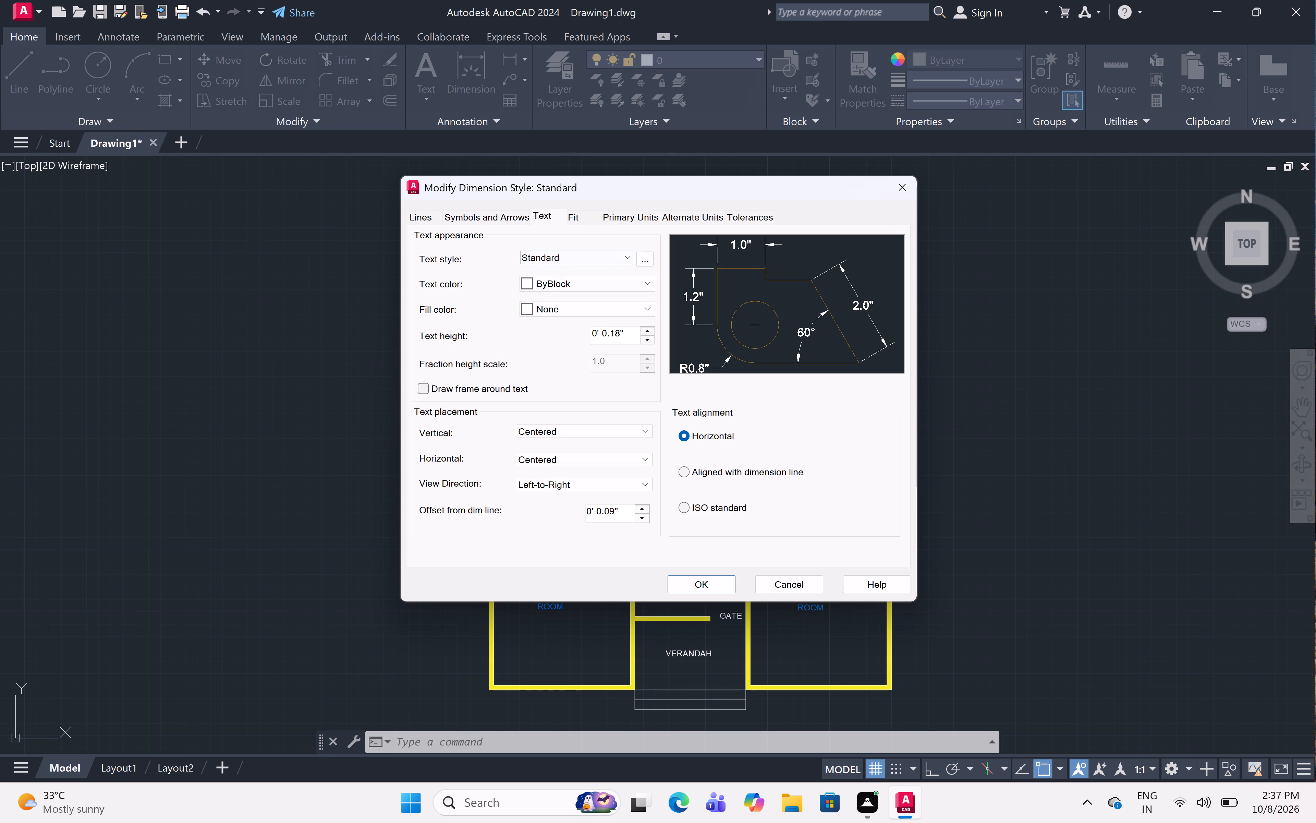
left_click(629, 333)
key("BackSpace")
key("BackSpace")
key("BackSpace")
key("BackSpace")
key("BackSpace")
key("BackSpace")
key("BackSpace")
key("BackSpace")
key("BackSpace")
key("BackSpace")
key("BackSpace")
key("BackSpace")
key("BackSpace")
key("BackSpace")
key("BackSpace")
key("BackSpace")
key("BackSpace")
key("BackSpace")
key("BackSpace")
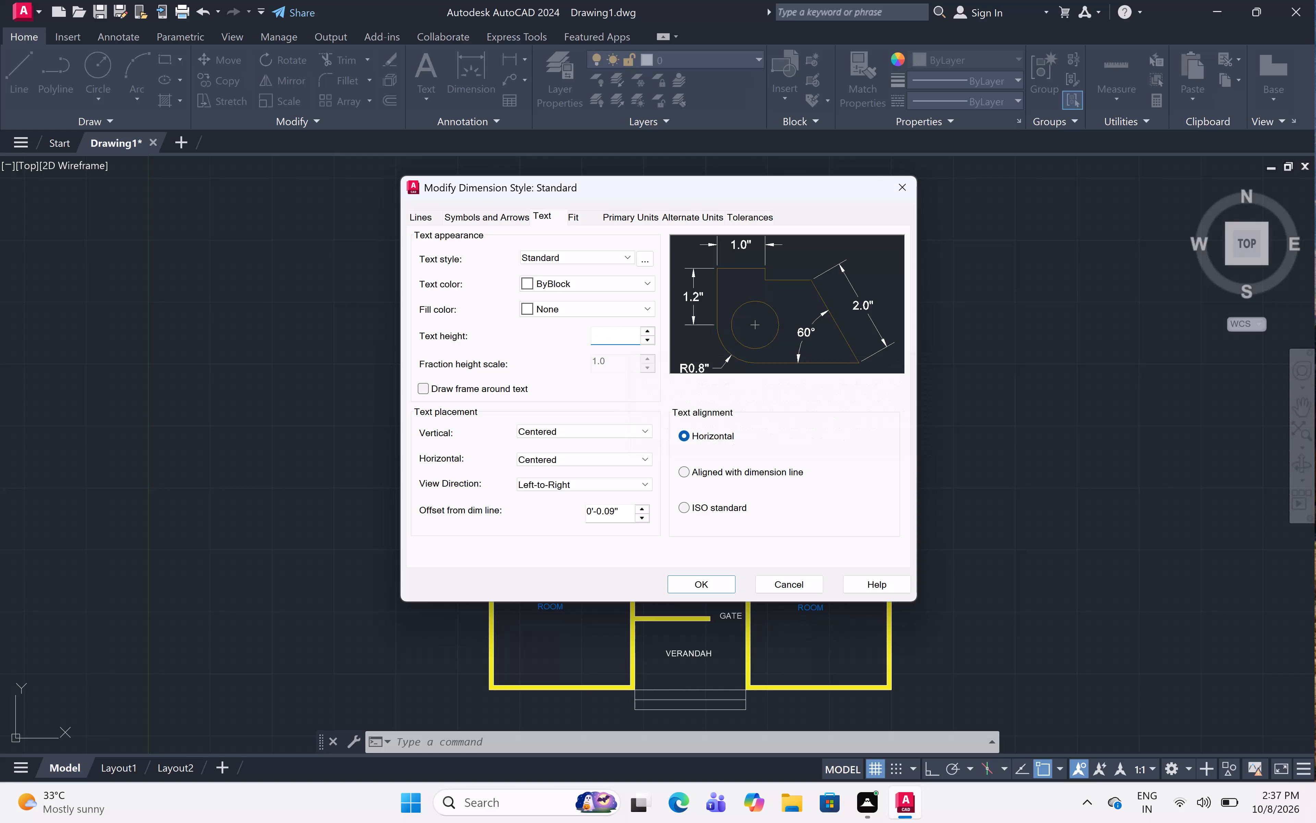
key("6")
key("shift+quotedbl")
left_click(668, 581)
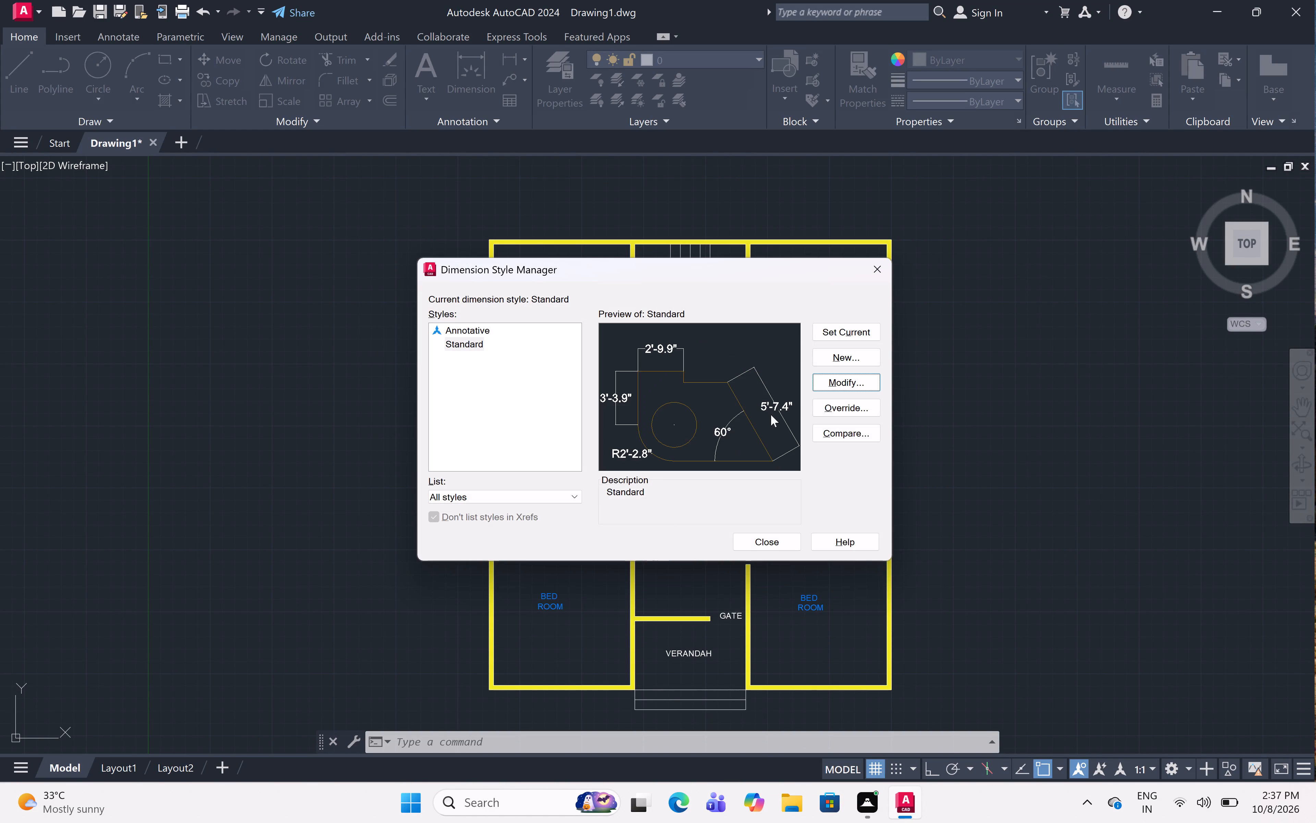
left_click(845, 334)
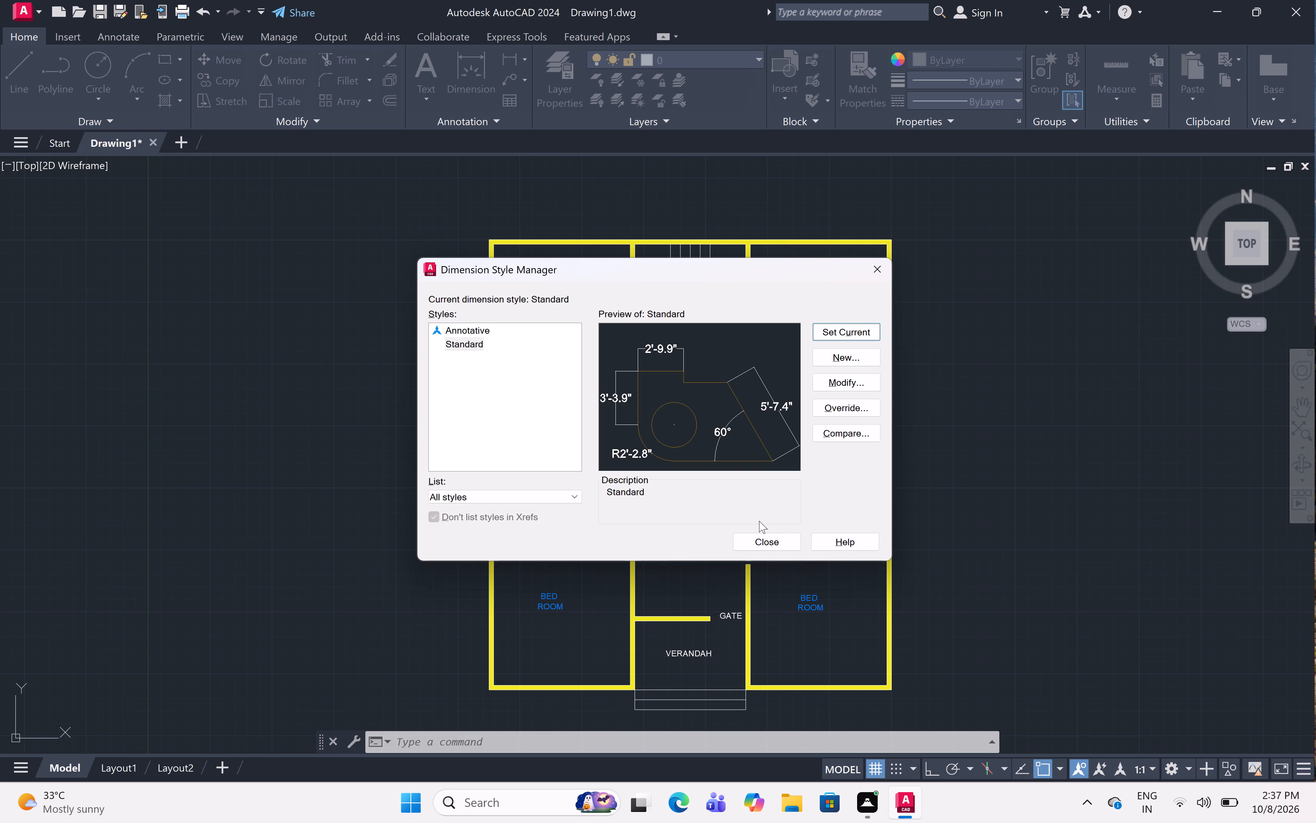
left_click(768, 547)
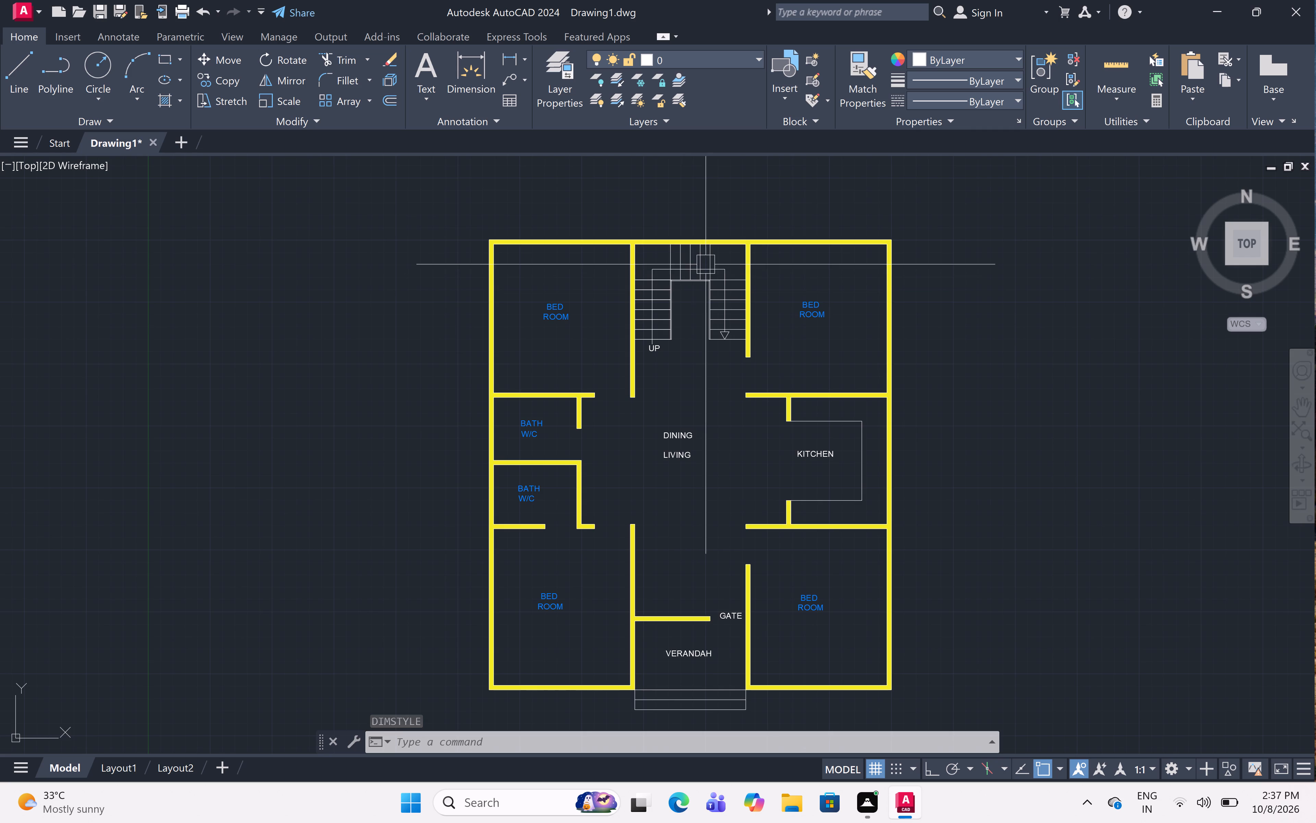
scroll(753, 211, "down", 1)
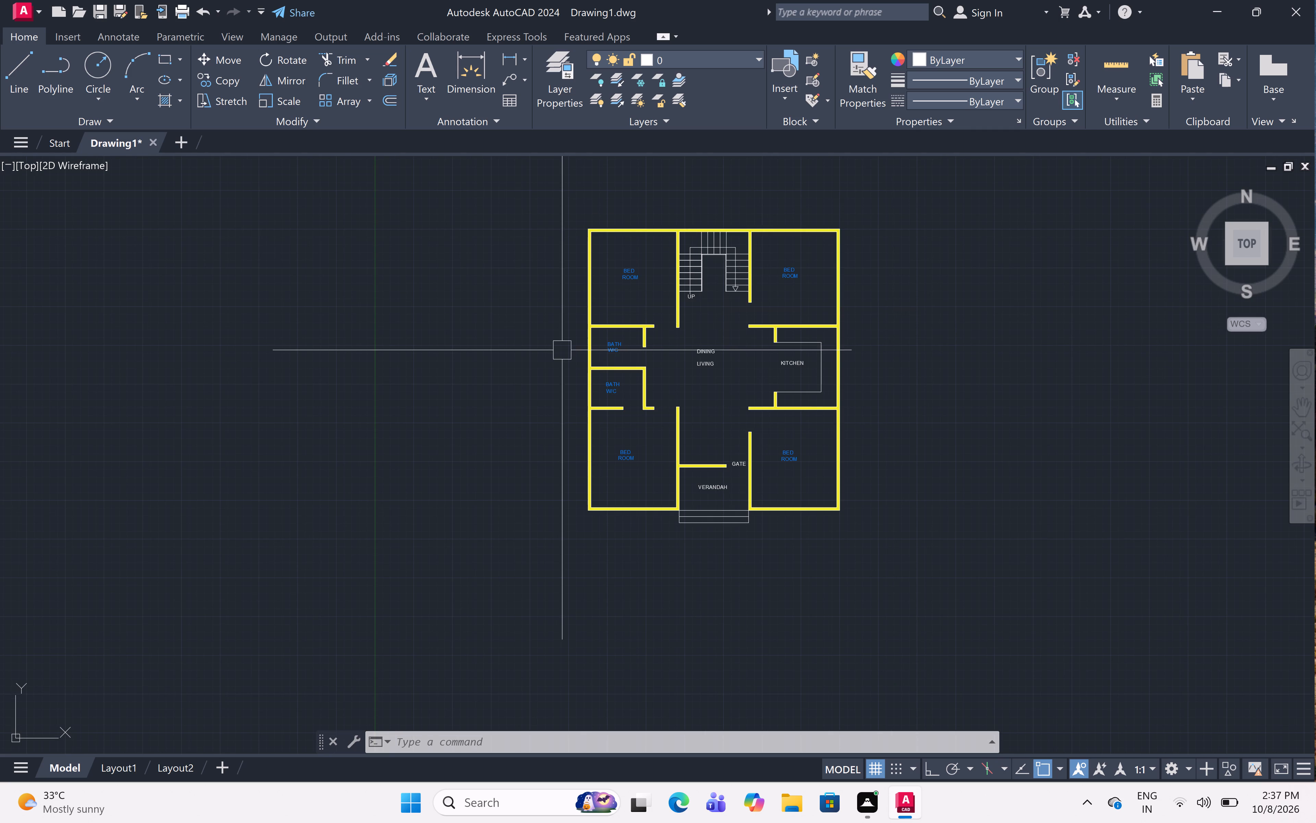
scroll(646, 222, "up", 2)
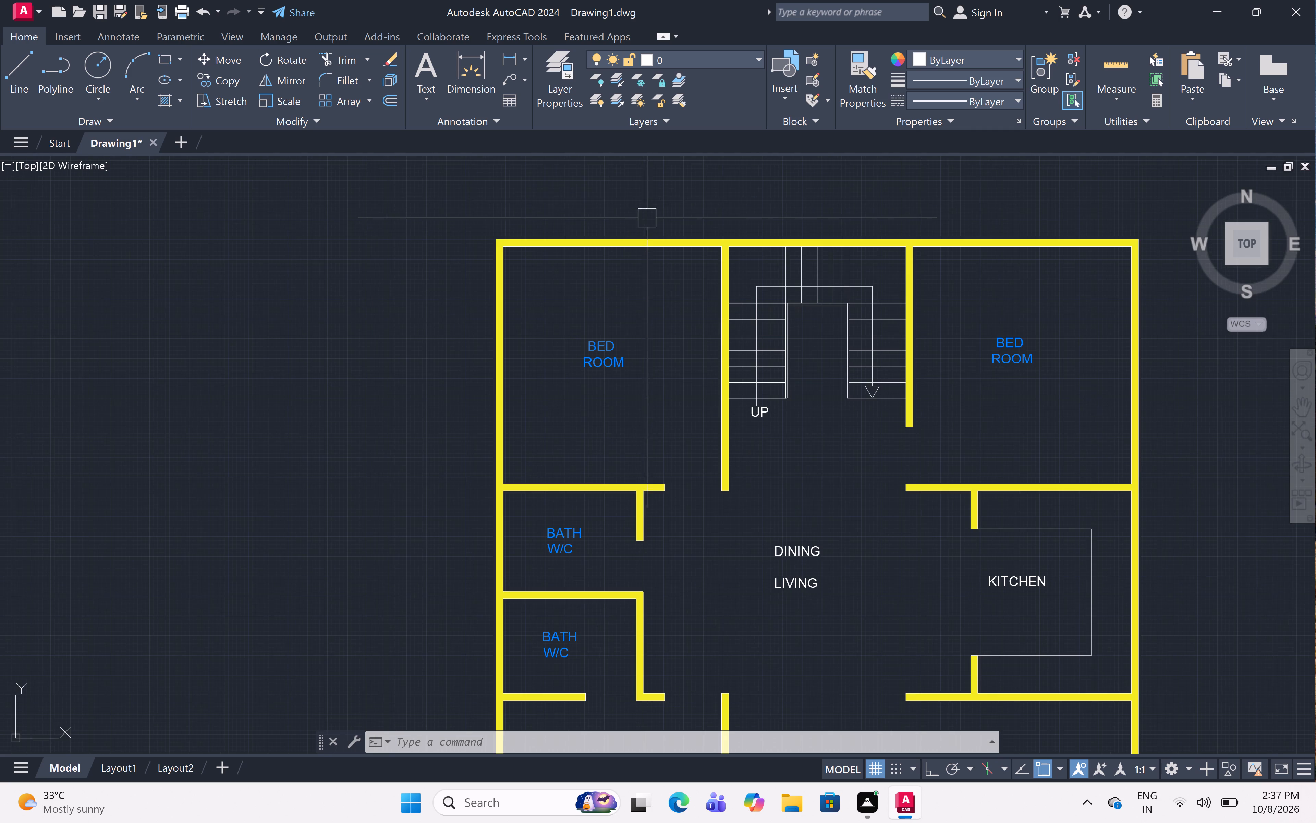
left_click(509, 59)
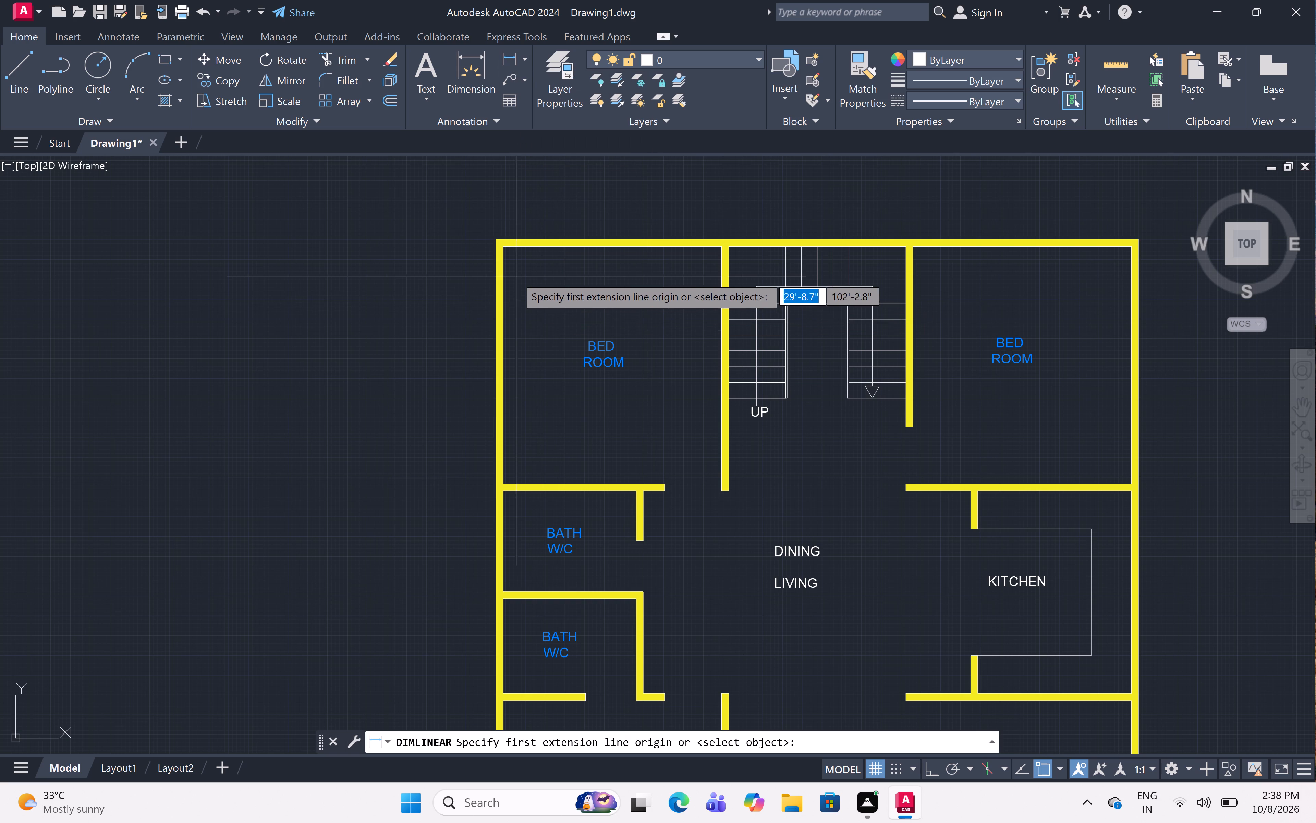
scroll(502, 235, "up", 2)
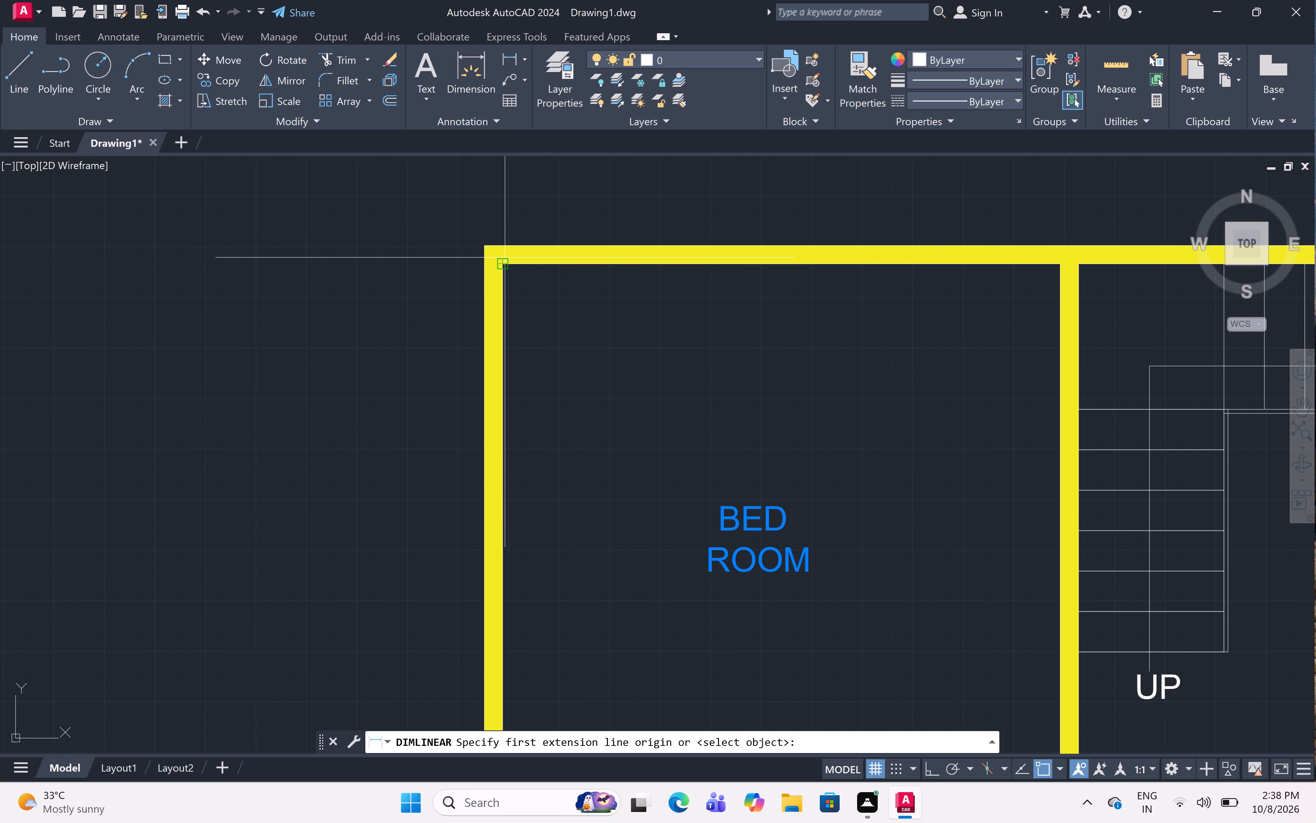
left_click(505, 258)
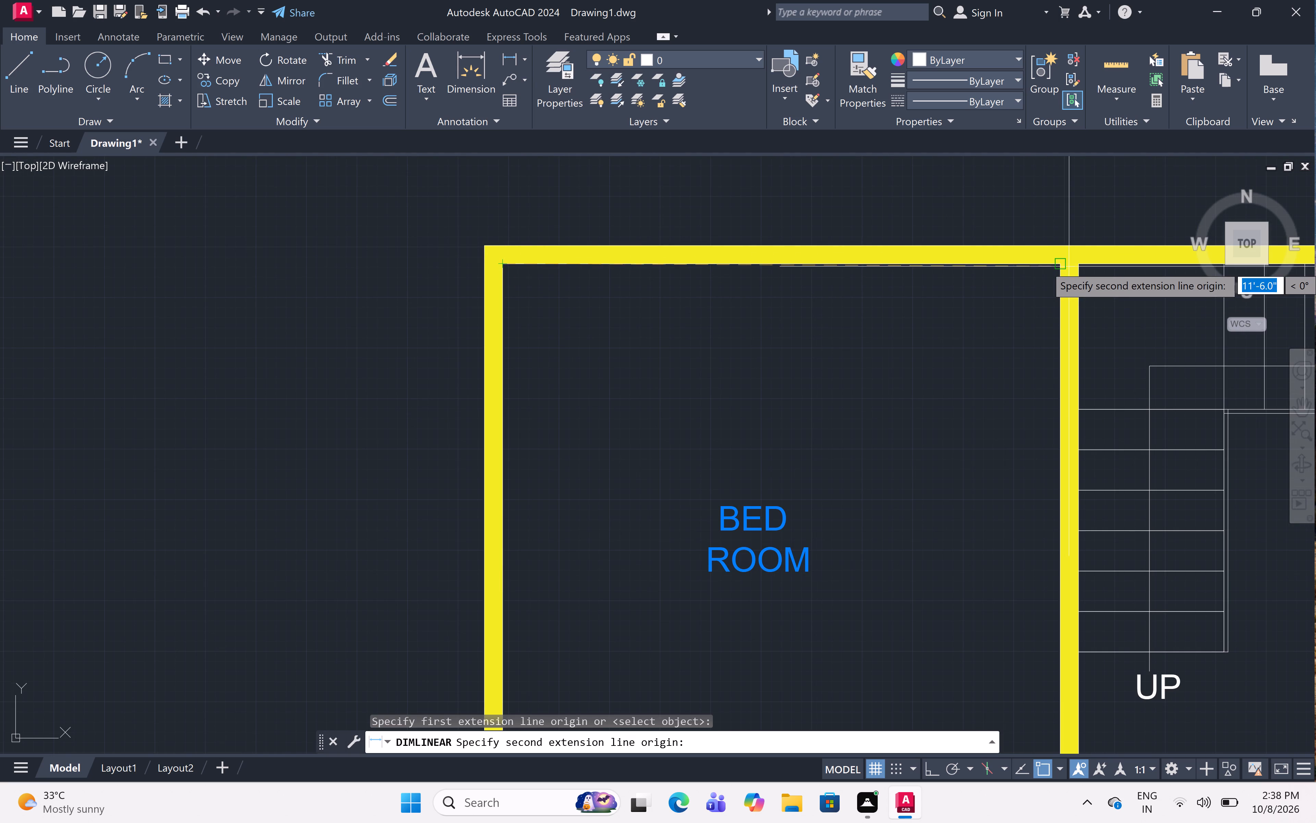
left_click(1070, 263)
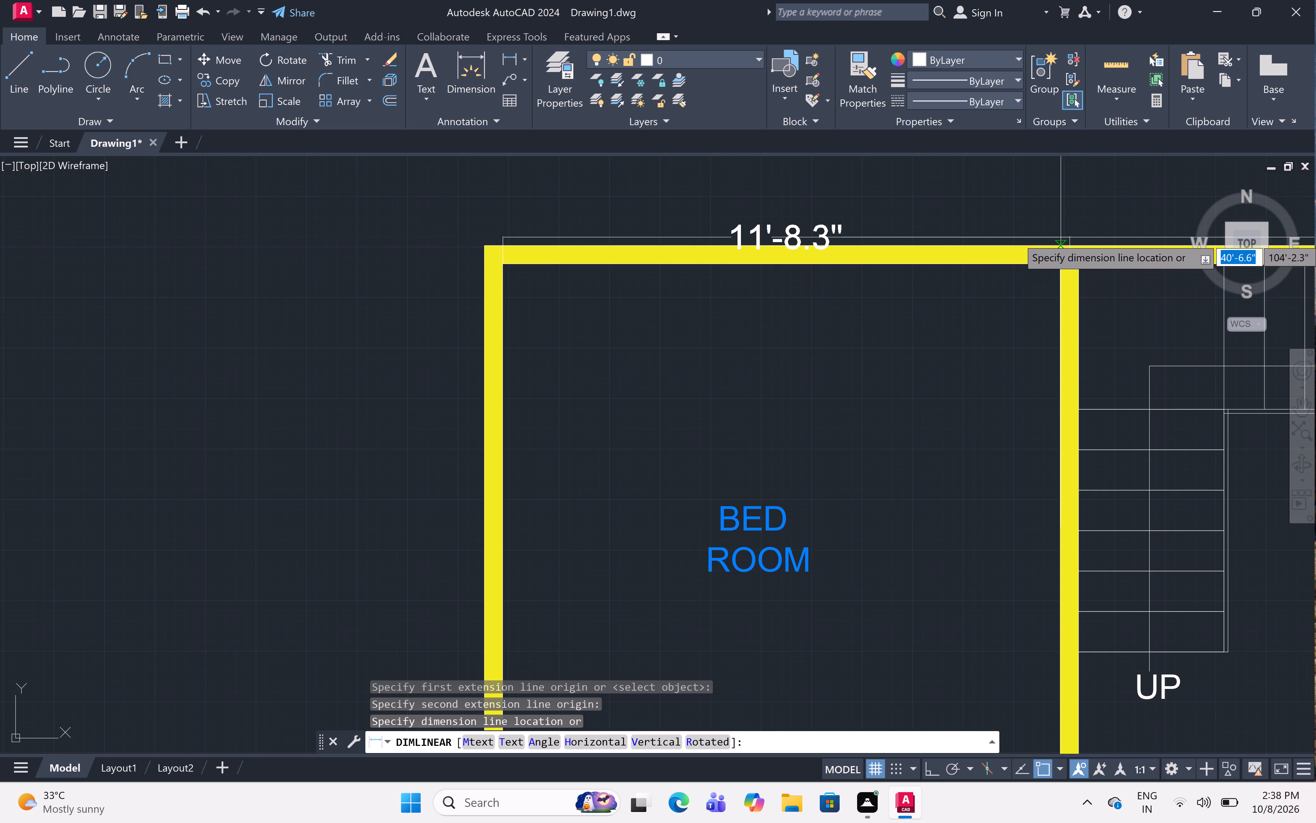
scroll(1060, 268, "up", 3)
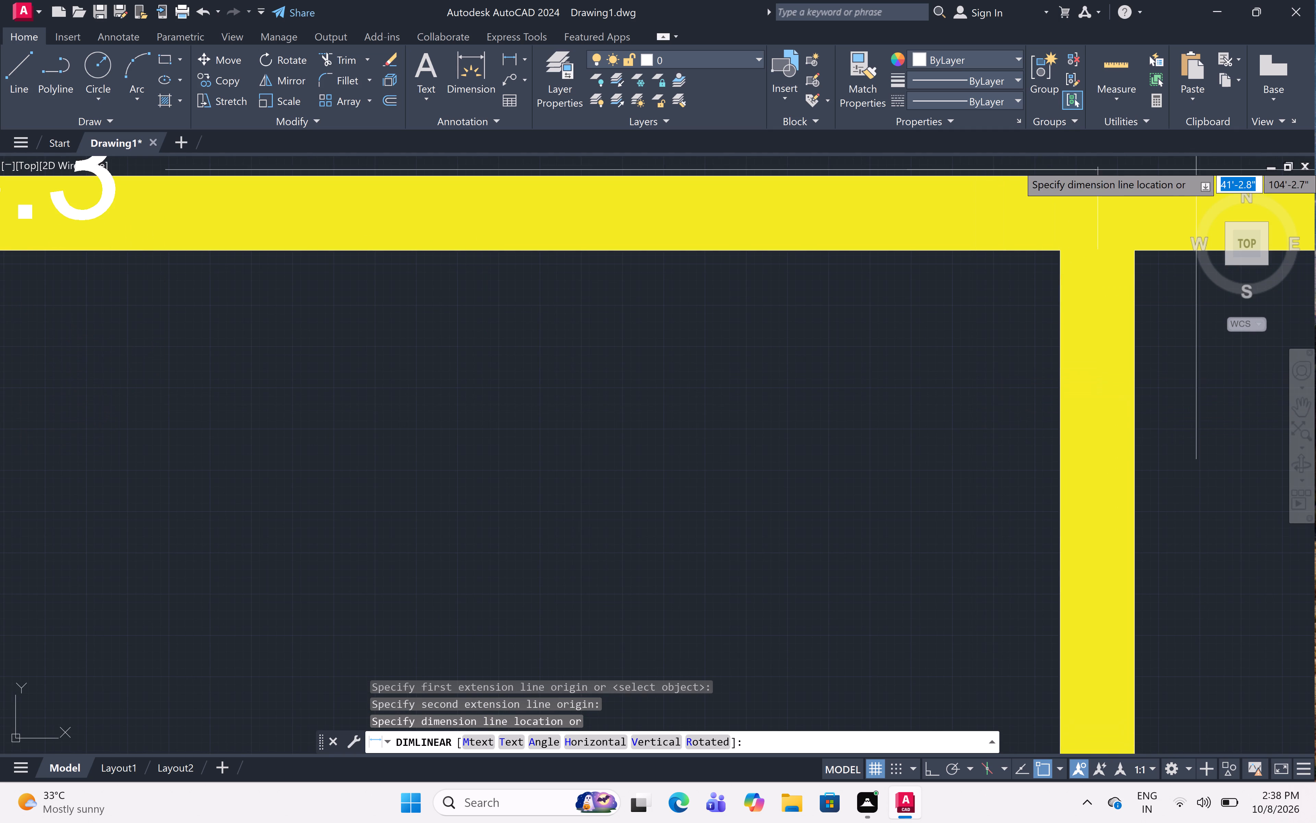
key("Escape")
Add a horizontal linear dimension across the northwest bedroom's inner width, placed inside the room just below the north wall.
scroll(1205, 160, "down", 3)
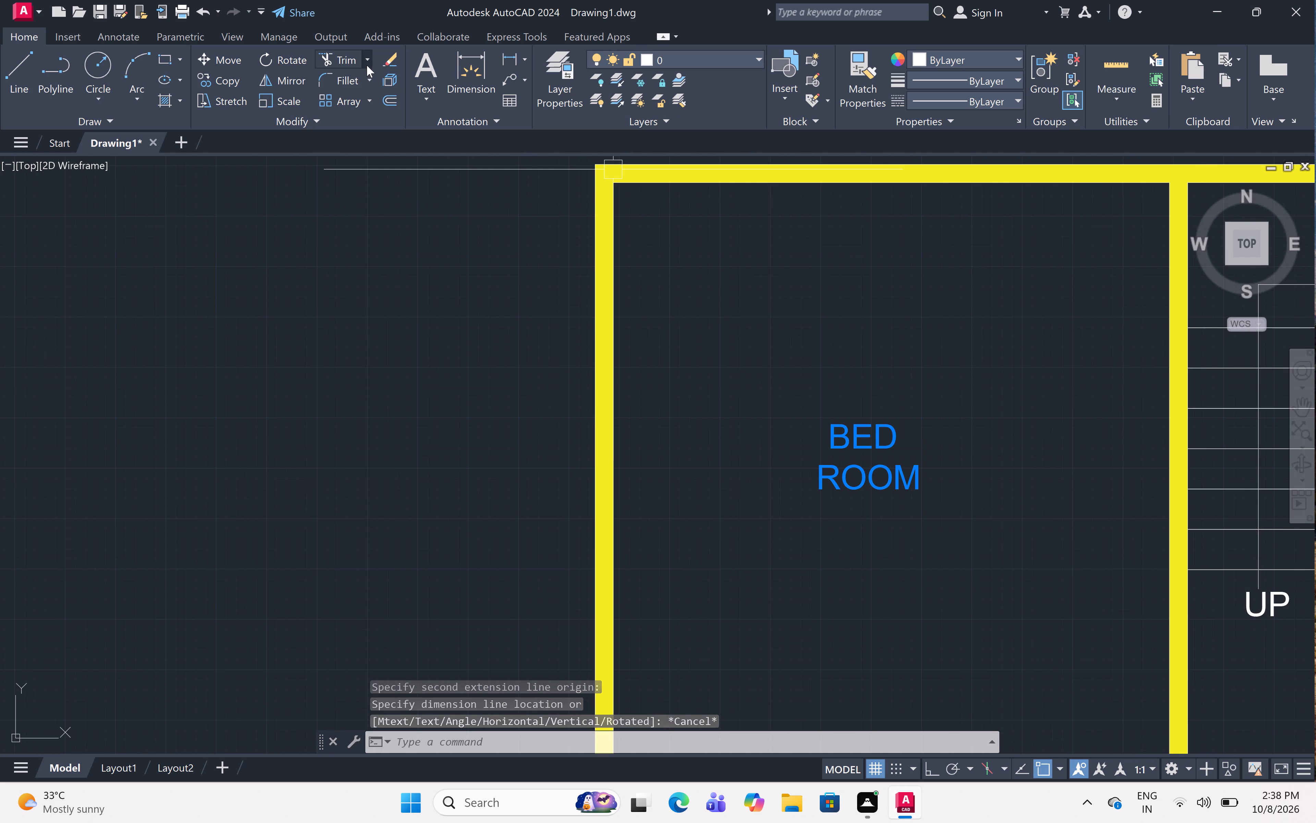
left_click(508, 52)
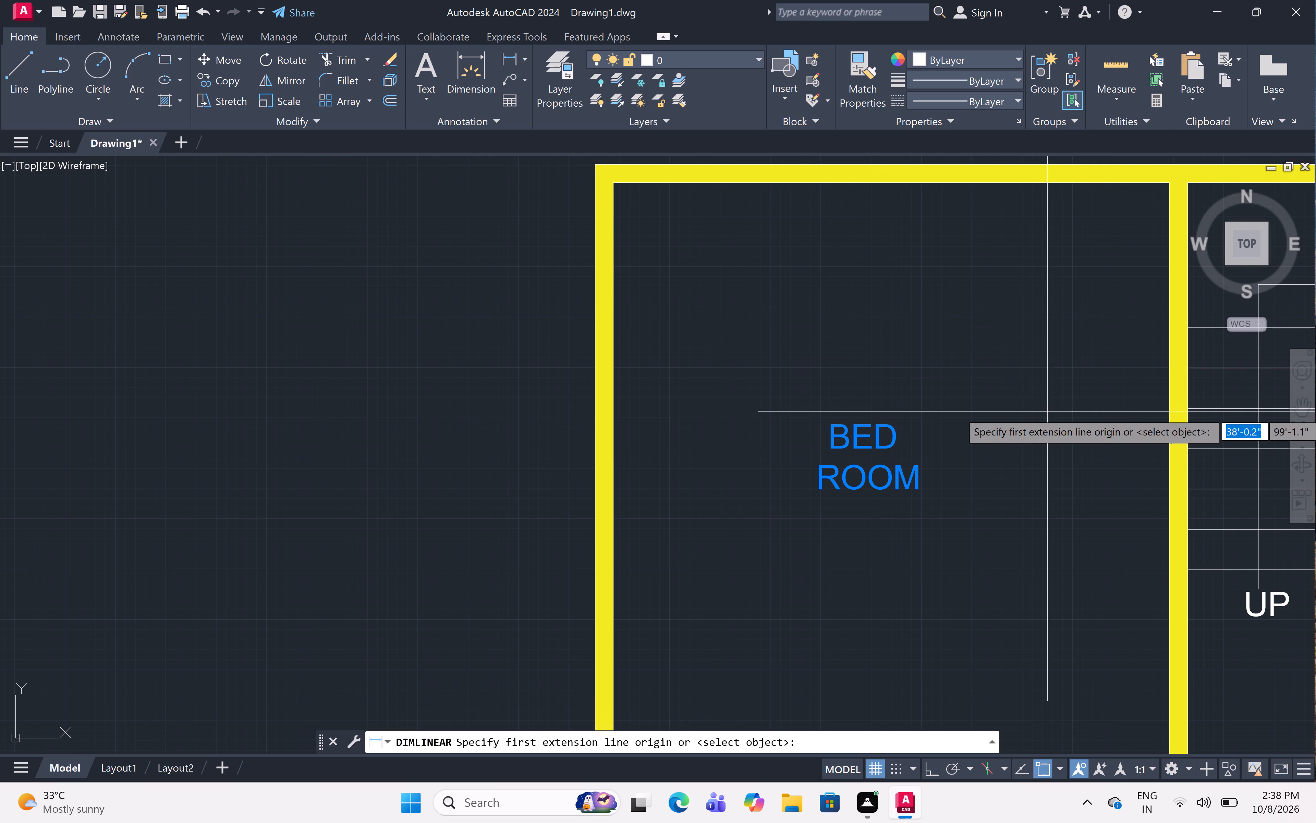
middle_click_drag(996, 386, 680, 399)
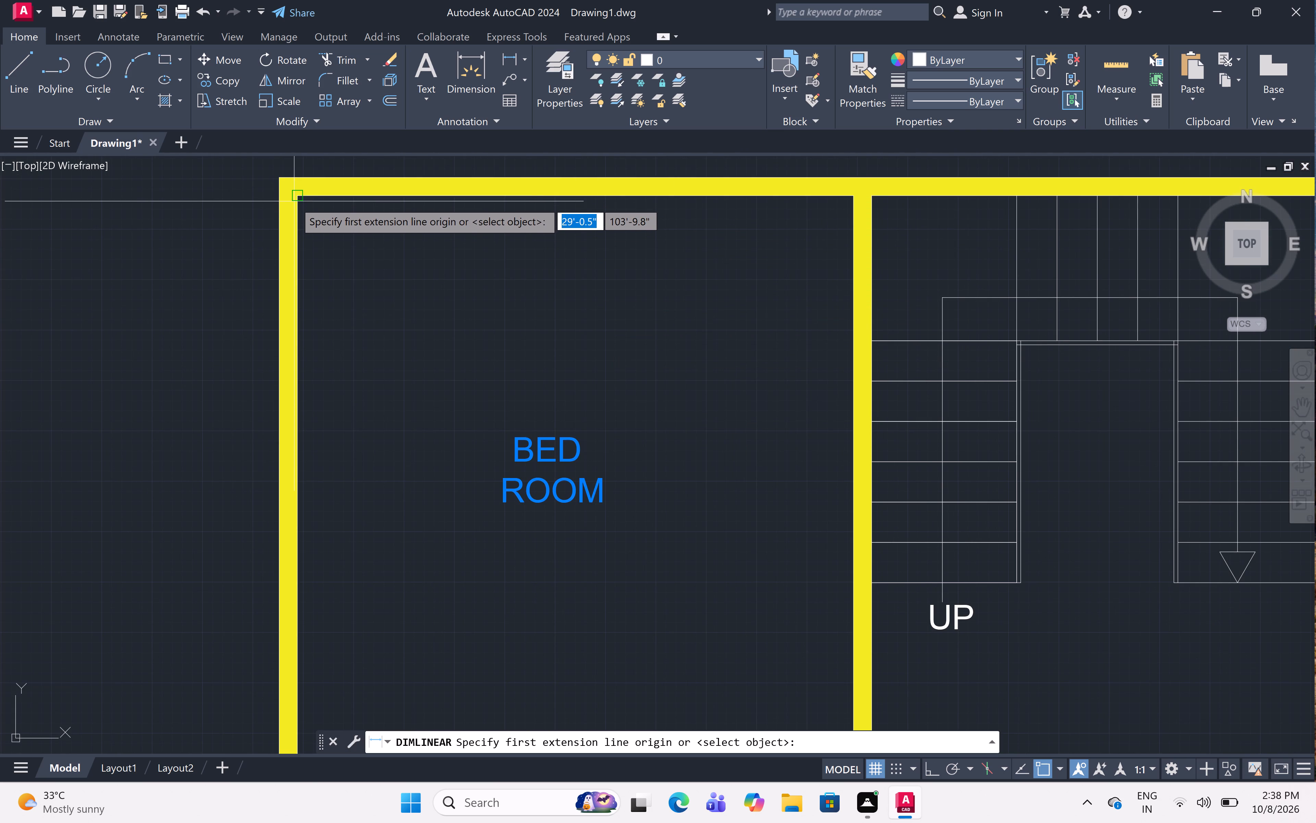
scroll(294, 200, "up", 2)
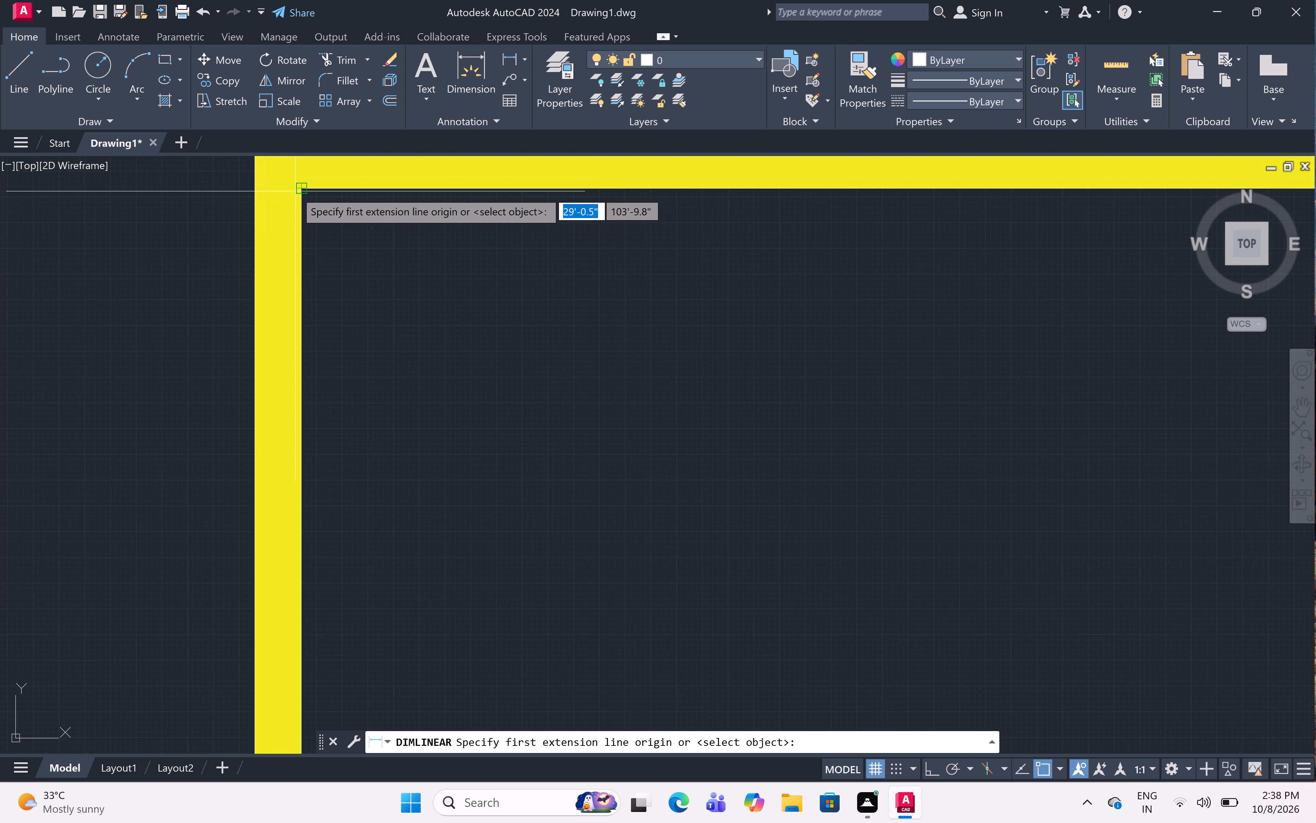
scroll(302, 192, "up", 2)
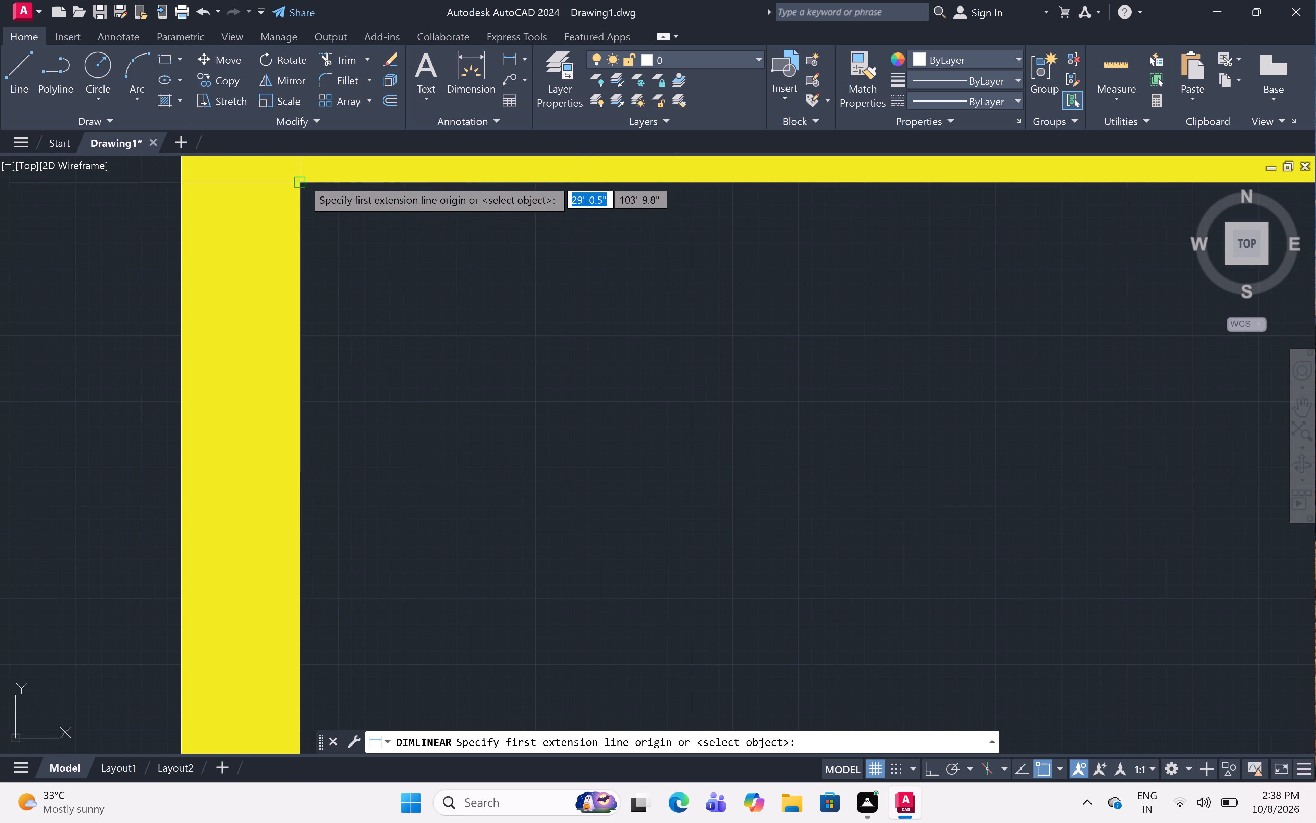
left_click(304, 180)
scroll(475, 304, "down", 4)
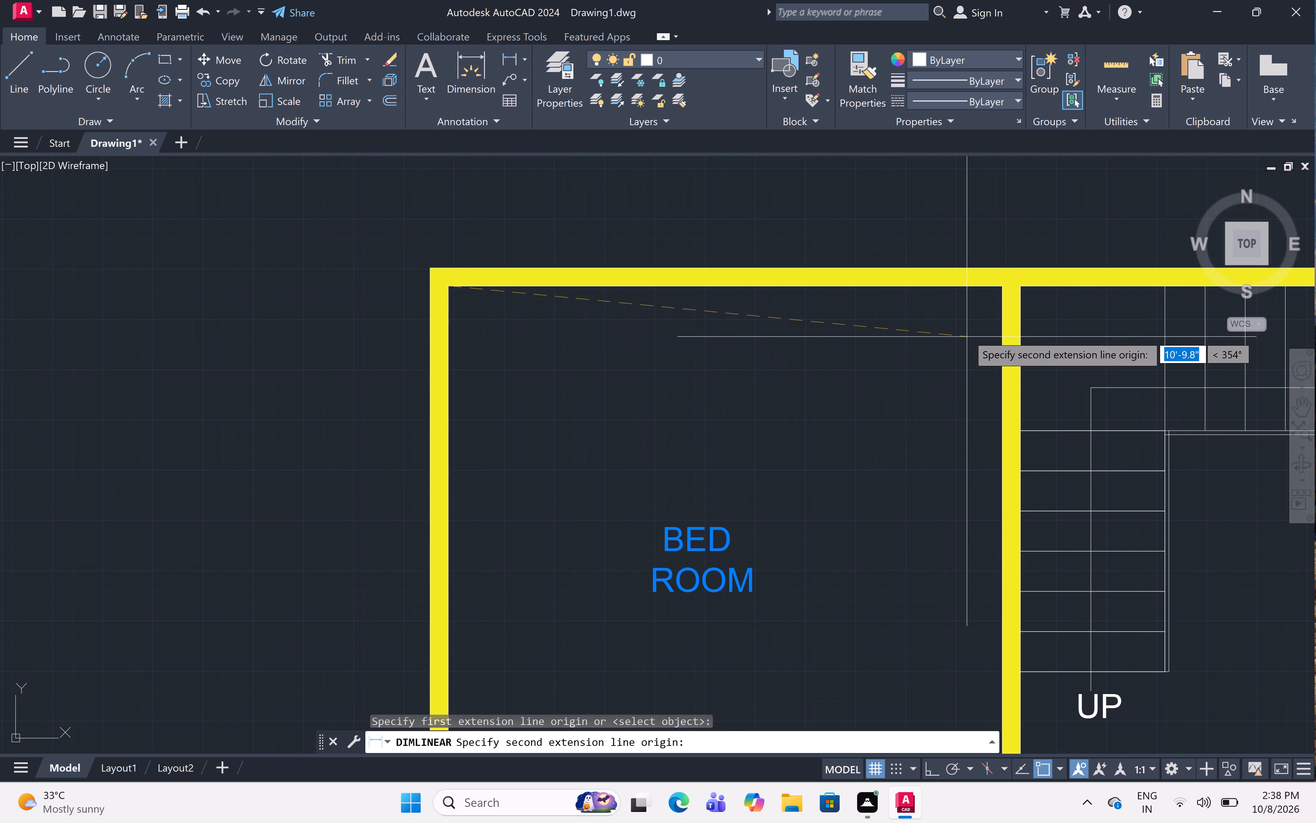
scroll(998, 291, "up", 4)
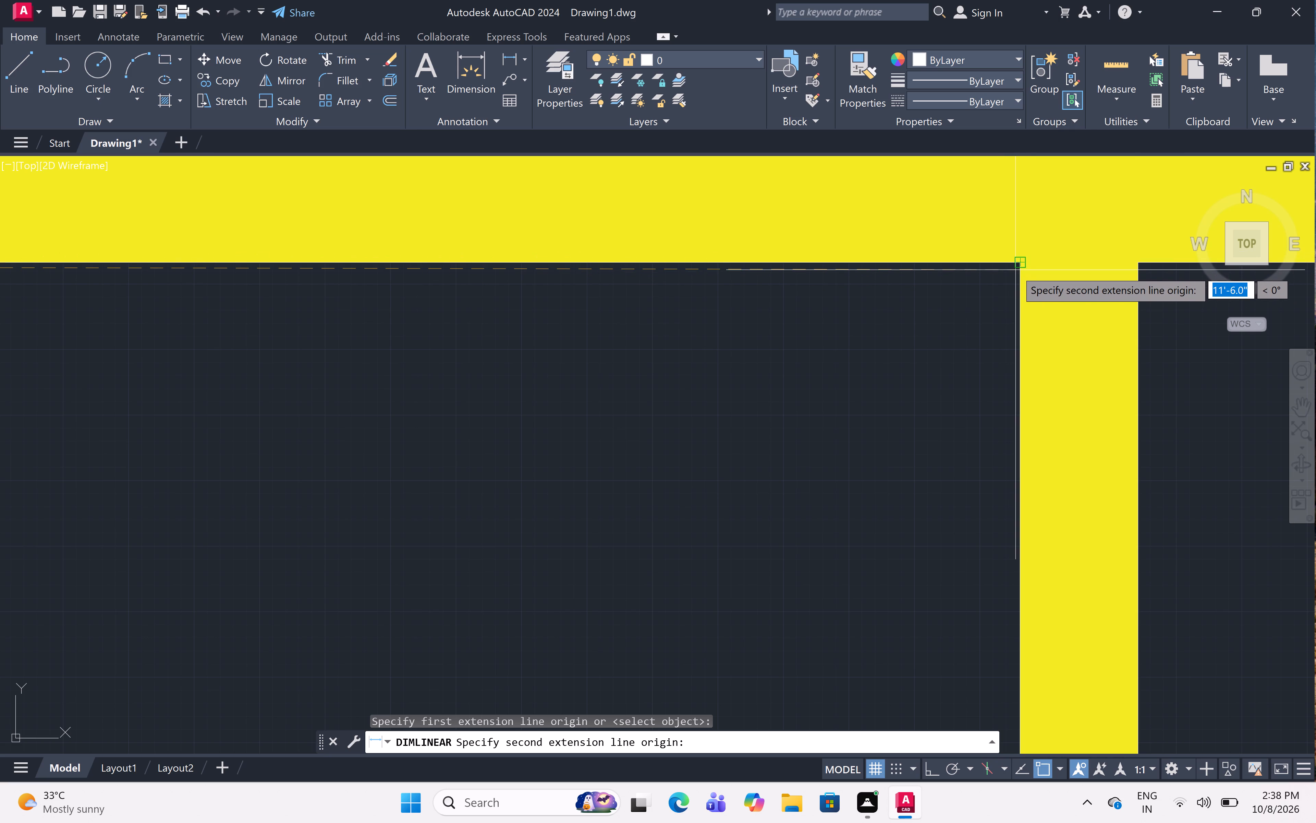
left_click(1019, 259)
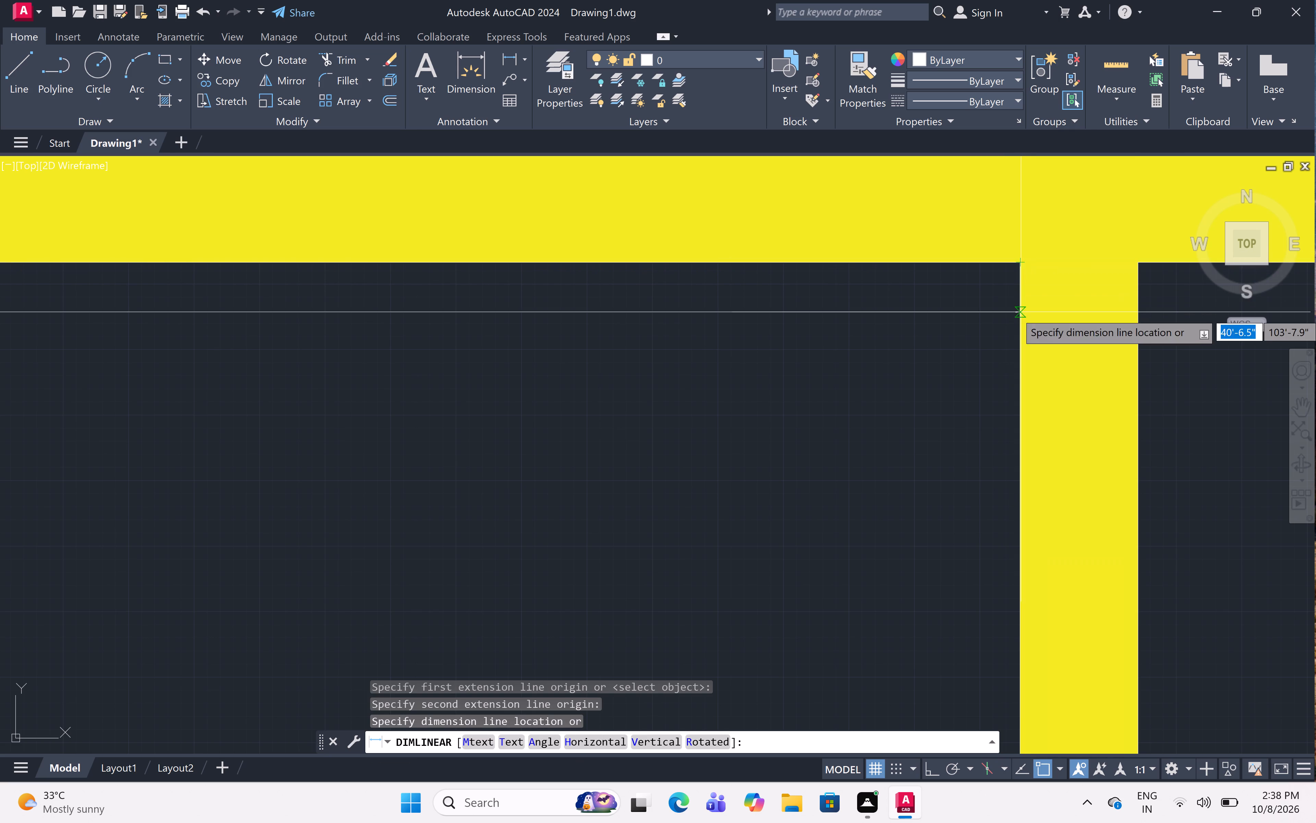
scroll(1021, 308, "down", 3)
left_click(1003, 371)
Add a vertical linear dimension for the northwest bedroom's inner north-south length, placed inside the room beside the west wall.
scroll(1015, 258, "down", 4)
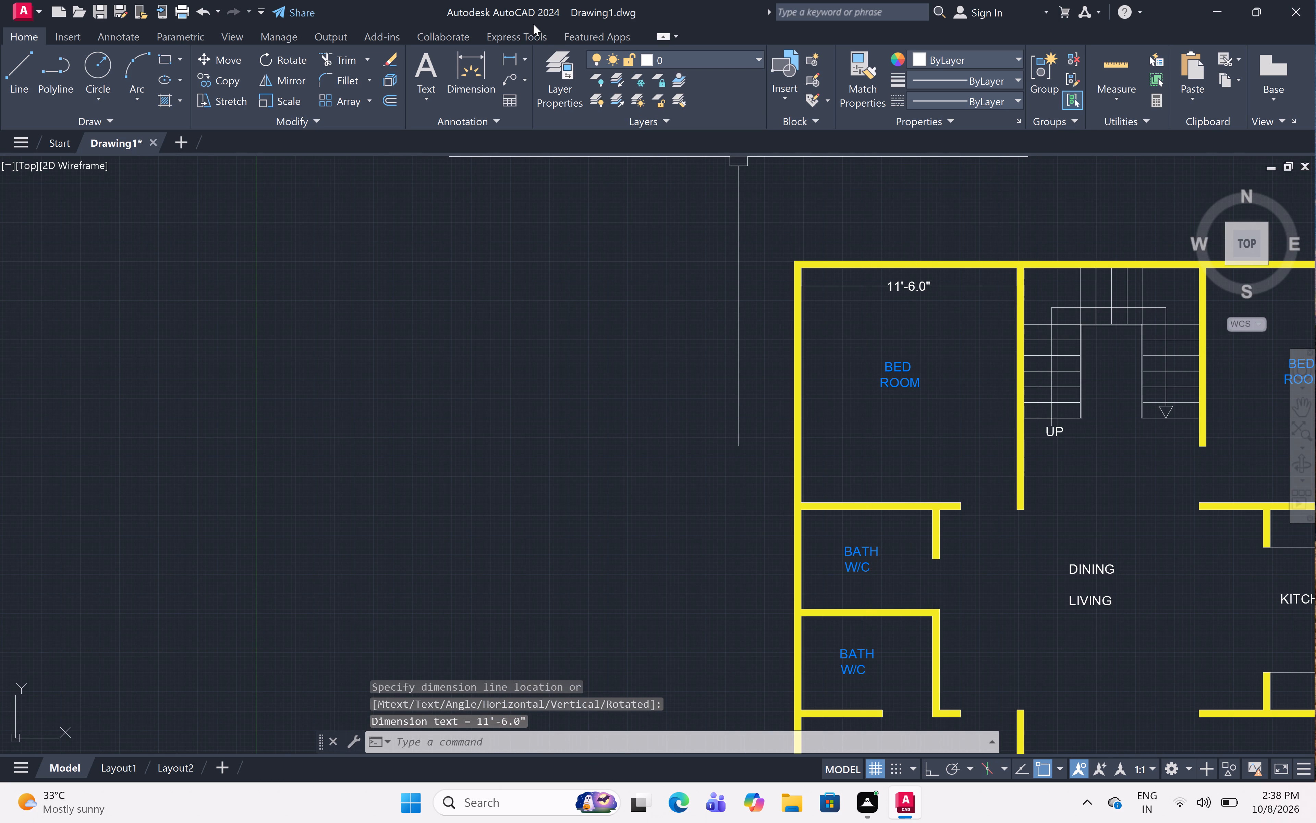
left_click(509, 56)
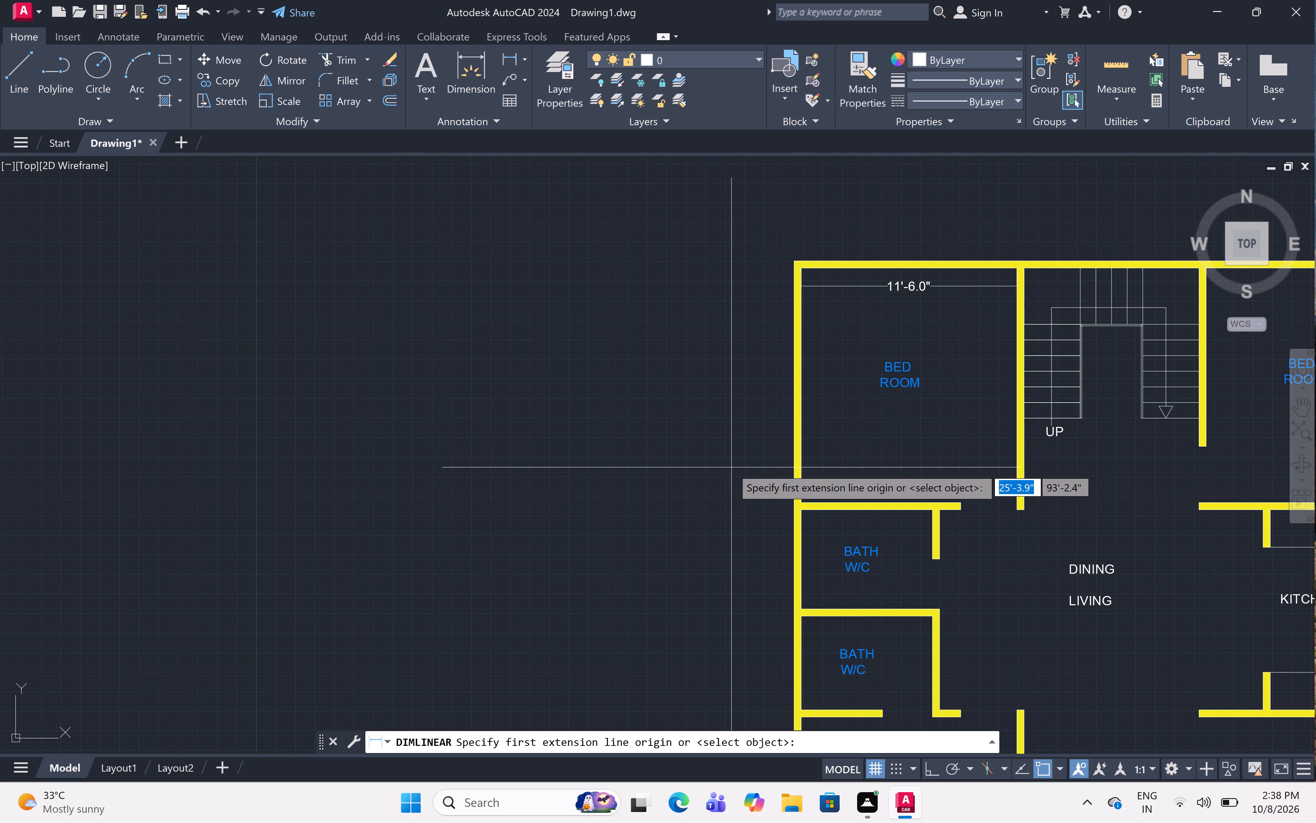
scroll(800, 493, "up", 2)
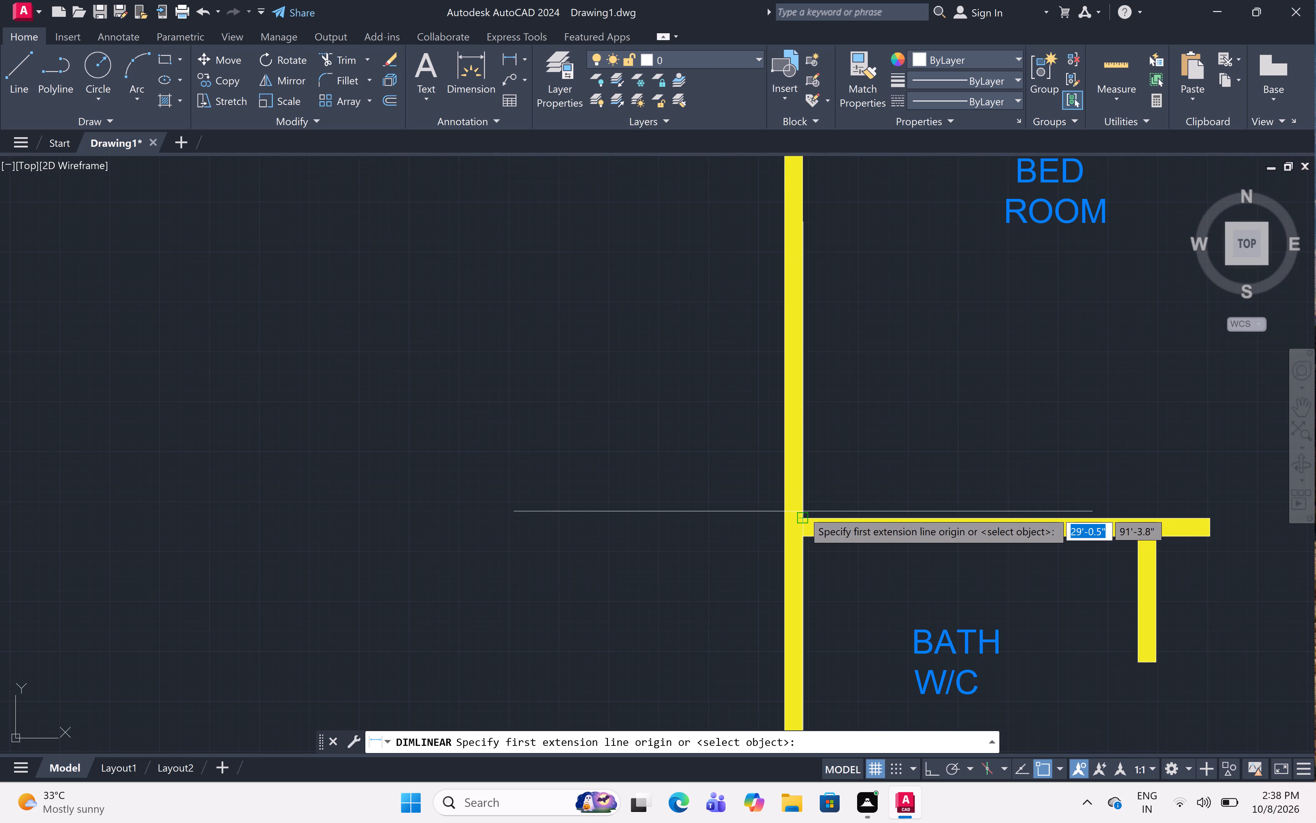
left_click(807, 515)
scroll(828, 488, "down", 4)
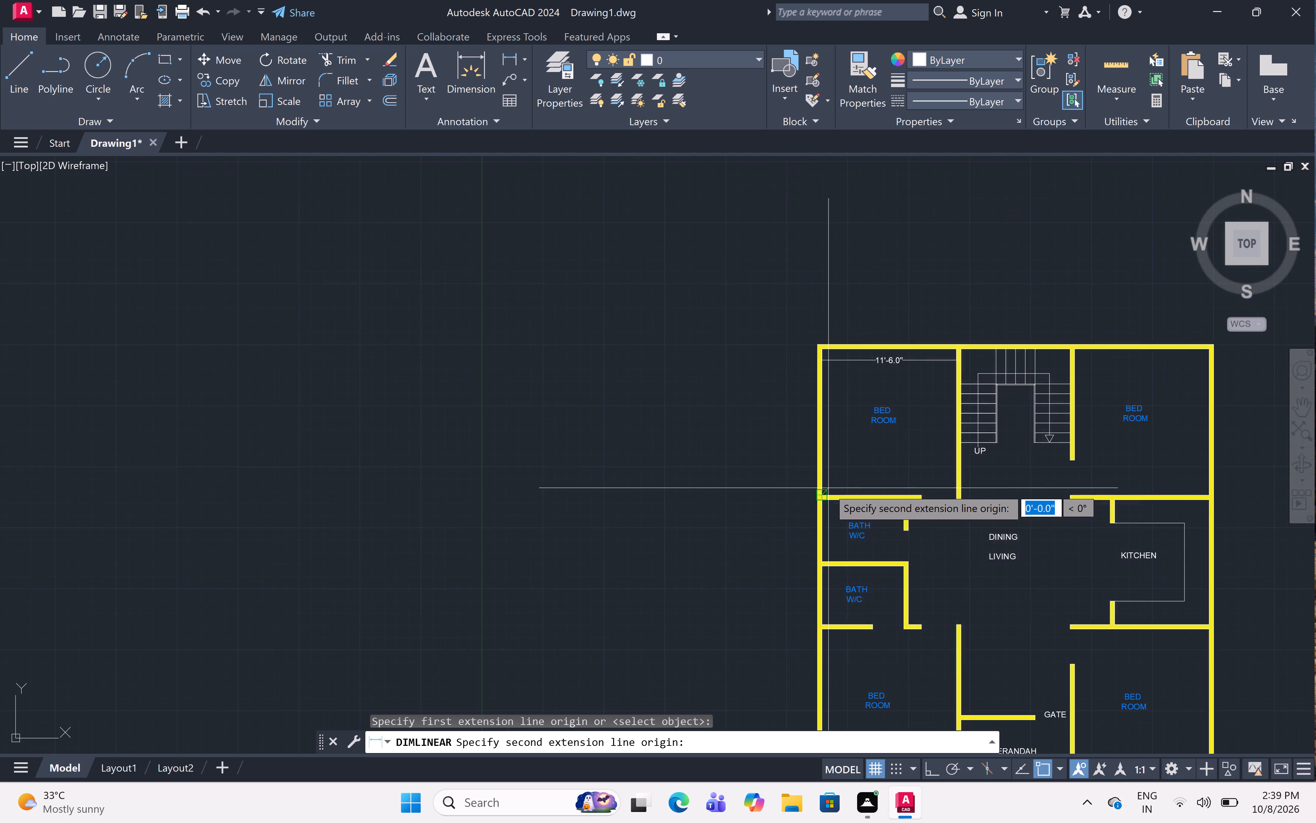
scroll(835, 393, "up", 5)
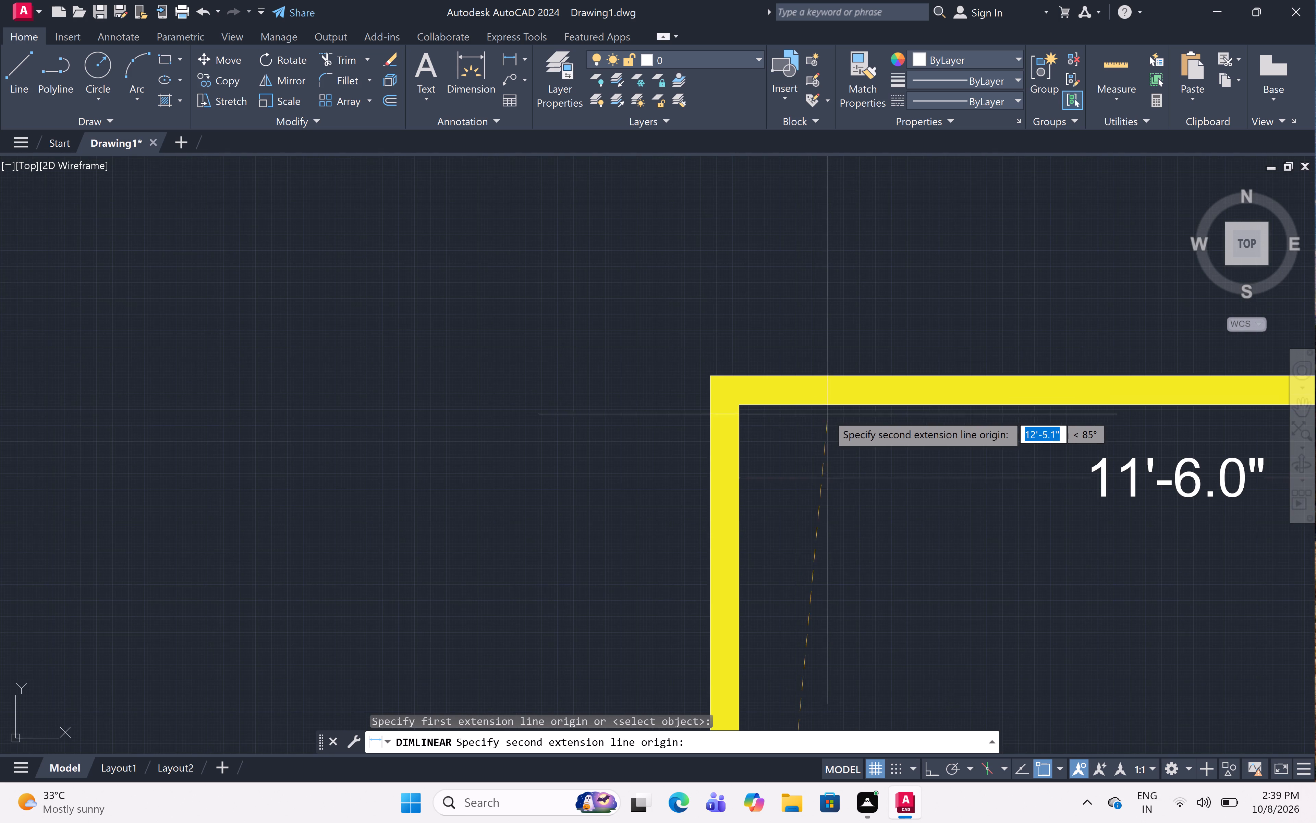
left_click(740, 403)
scroll(785, 416, "down", 3)
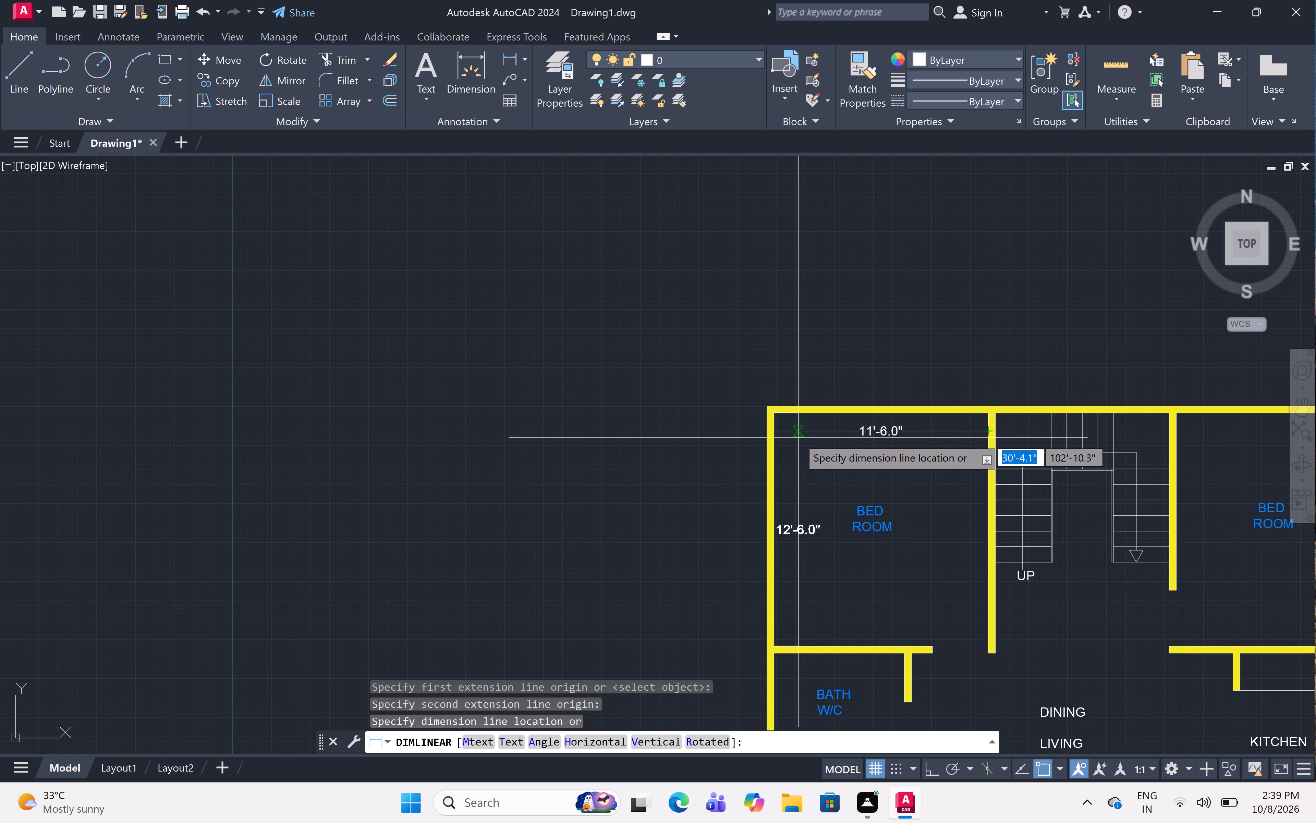
left_click(799, 436)
Add a horizontal linear dimension across the staircase bay's inner width, placed over the stairs just below the north wall.
scroll(812, 358, "down", 3)
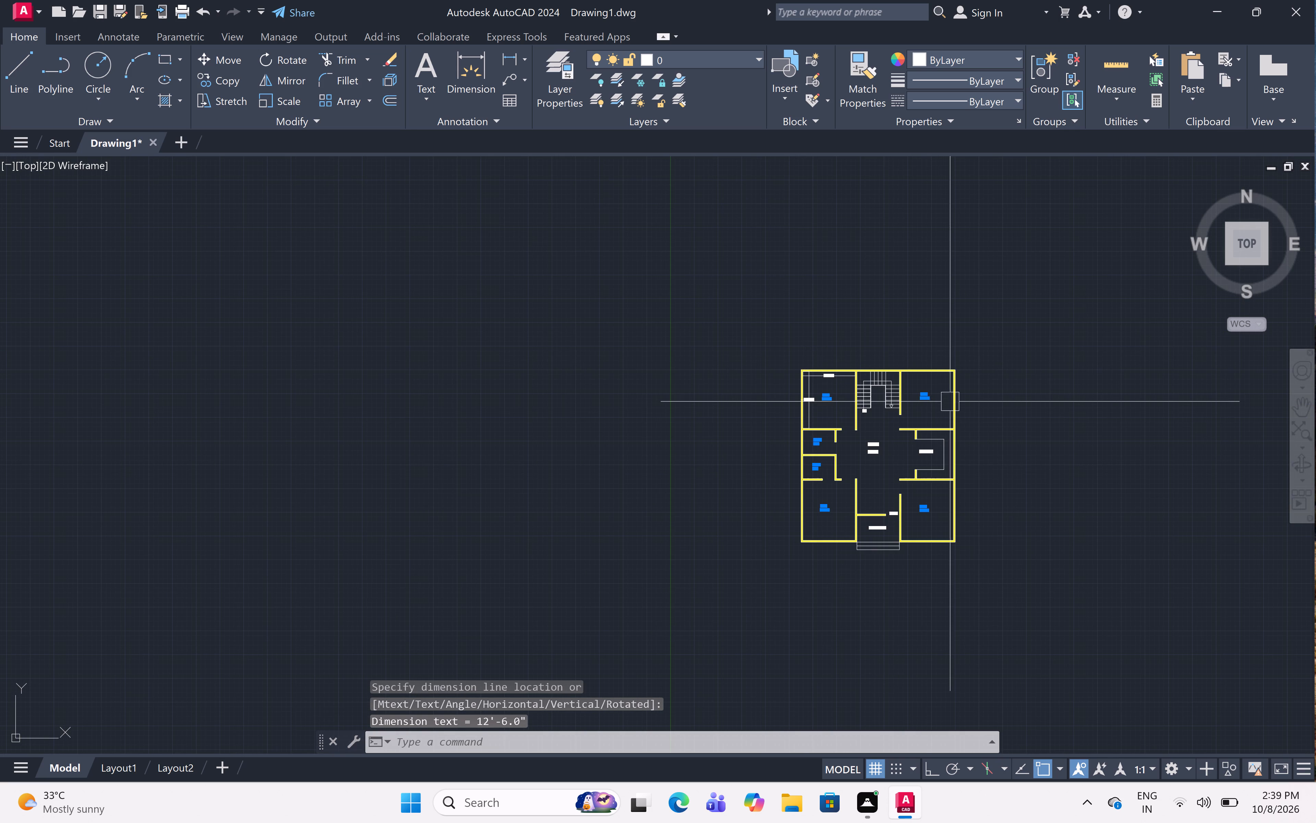
middle_click_drag(980, 380, 945, 361)
middle_click(945, 361)
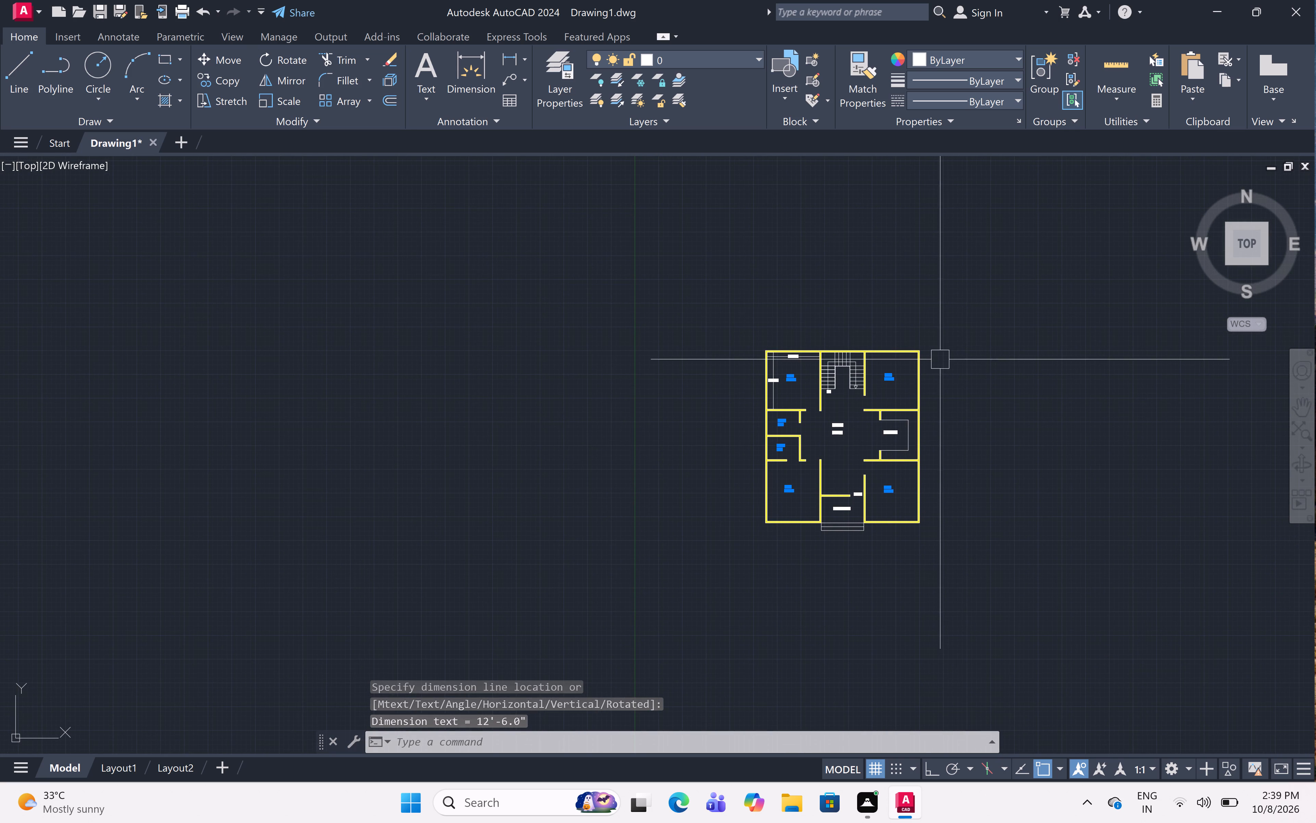
scroll(850, 369, "up", 3)
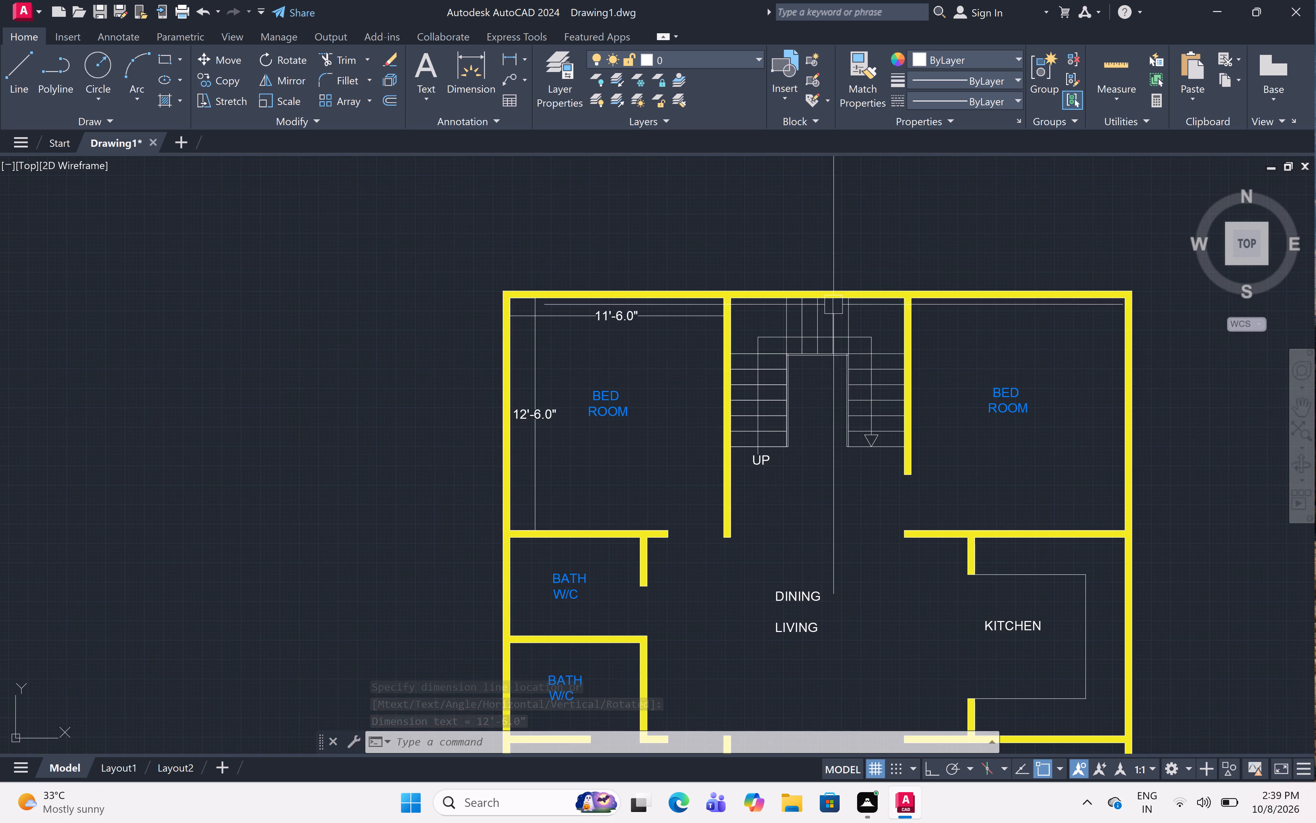
scroll(849, 272, "up", 2)
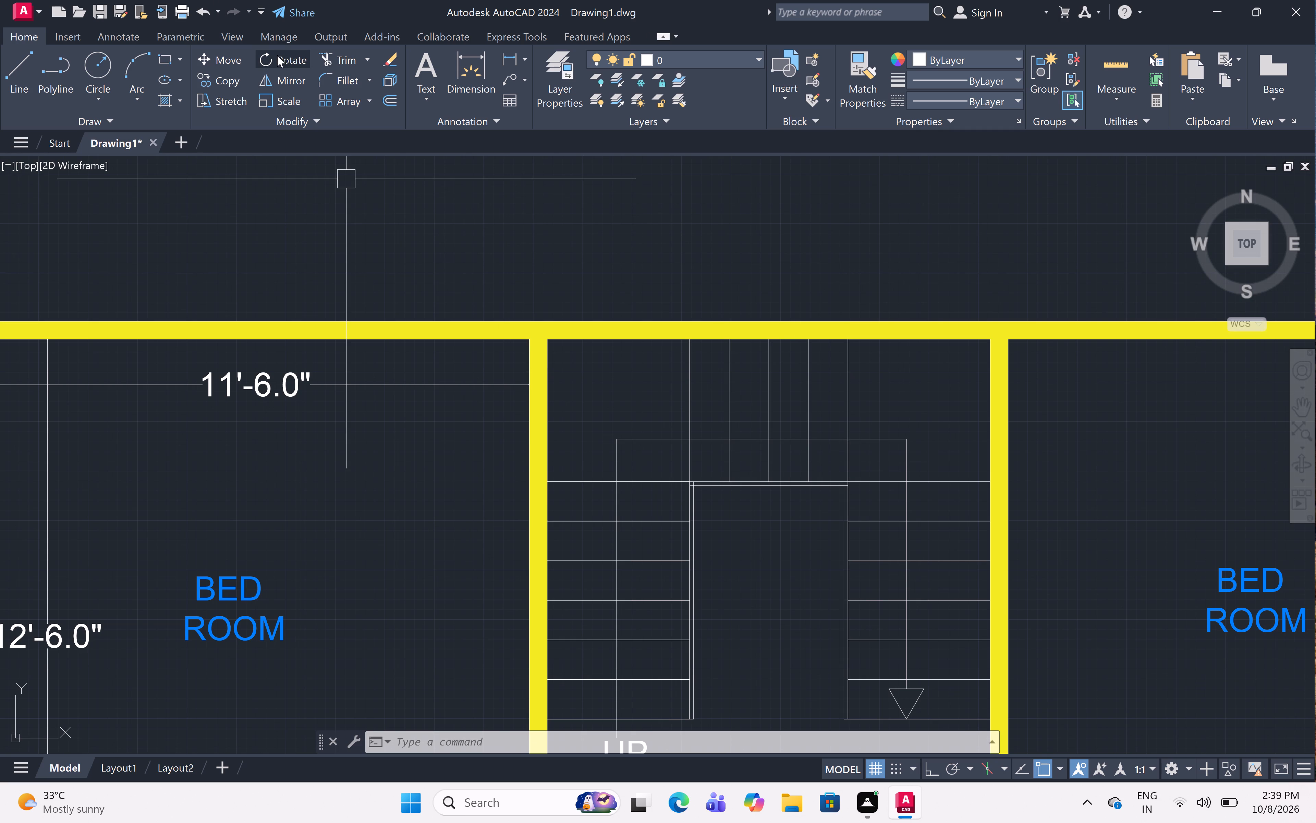
left_click(512, 54)
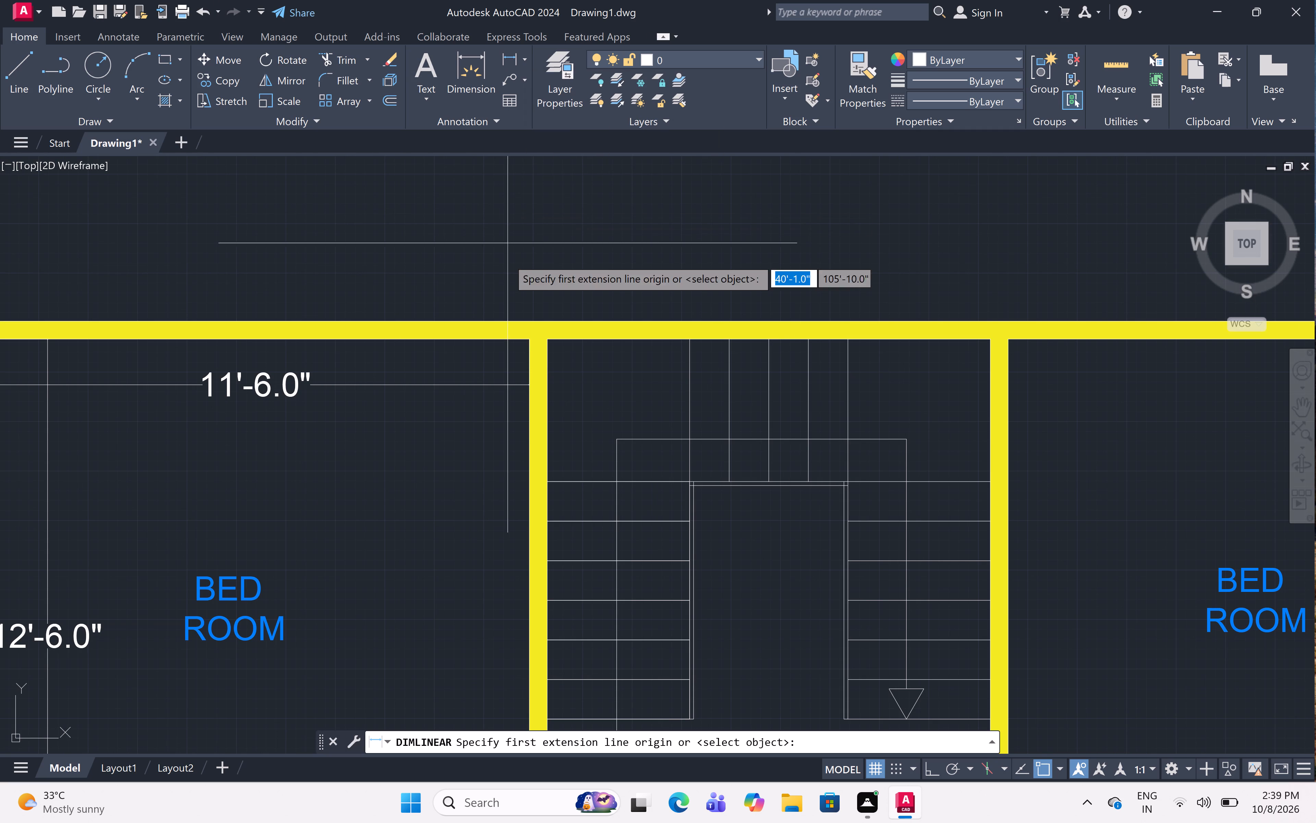
left_click(546, 338)
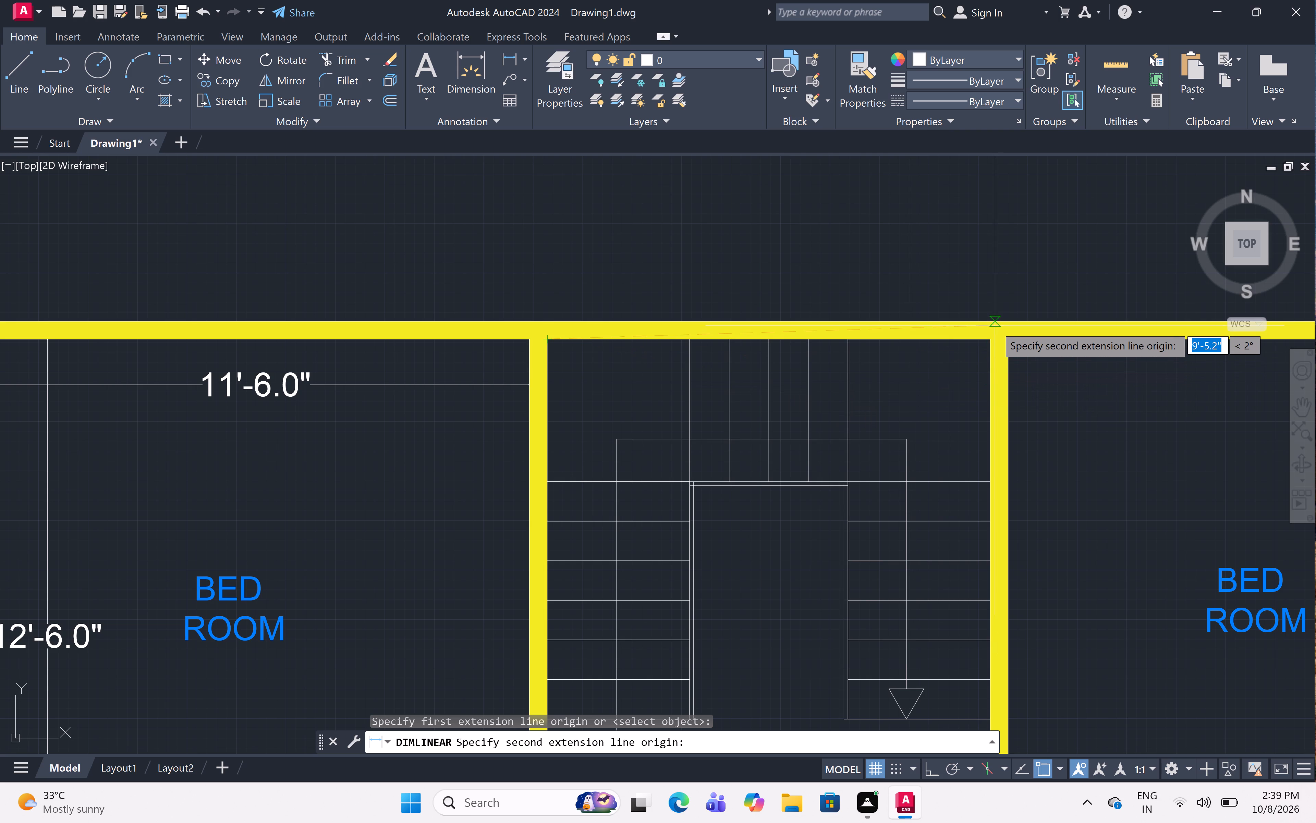
left_click(989, 339)
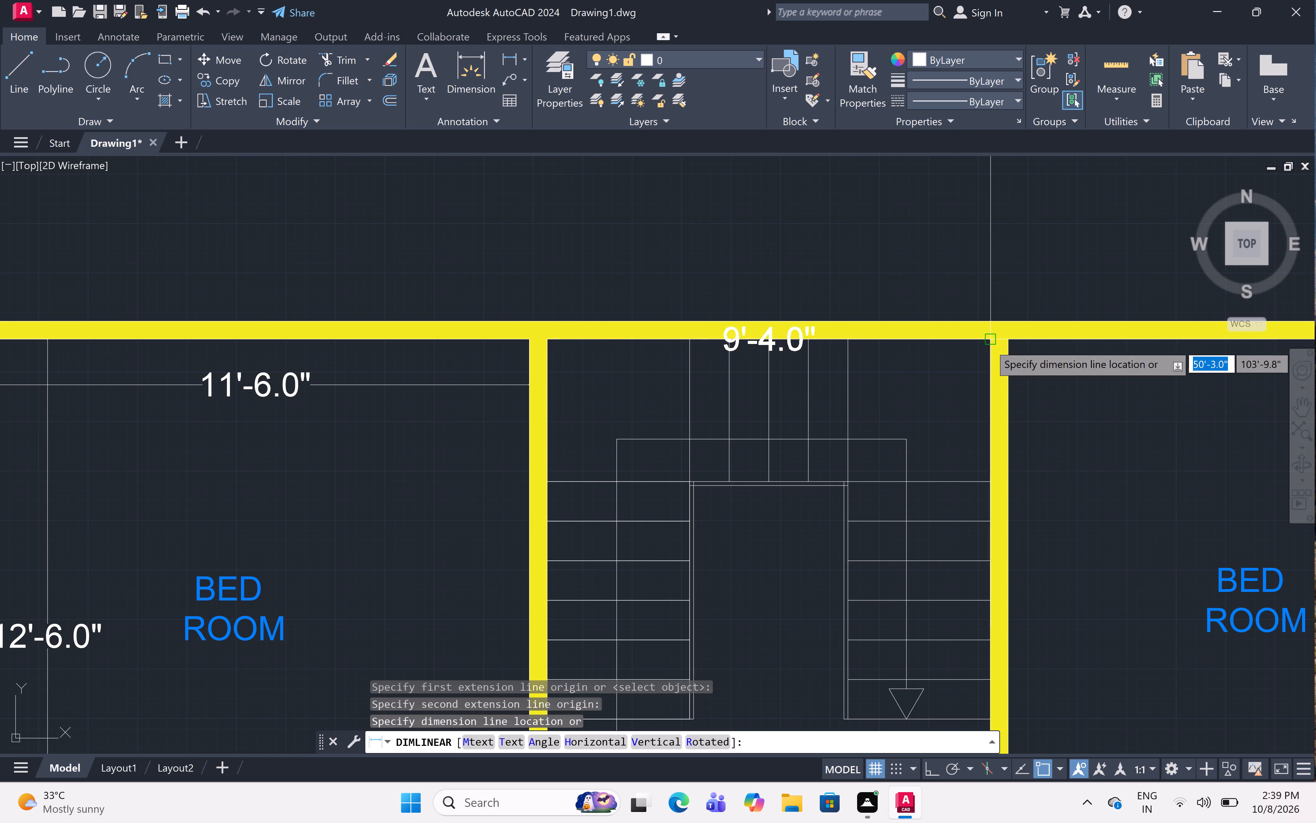
left_click(989, 380)
Add a horizontal linear dimension across the northeast bedroom's inner width, placed inside the room just below the north wall.
scroll(964, 318, "down", 3)
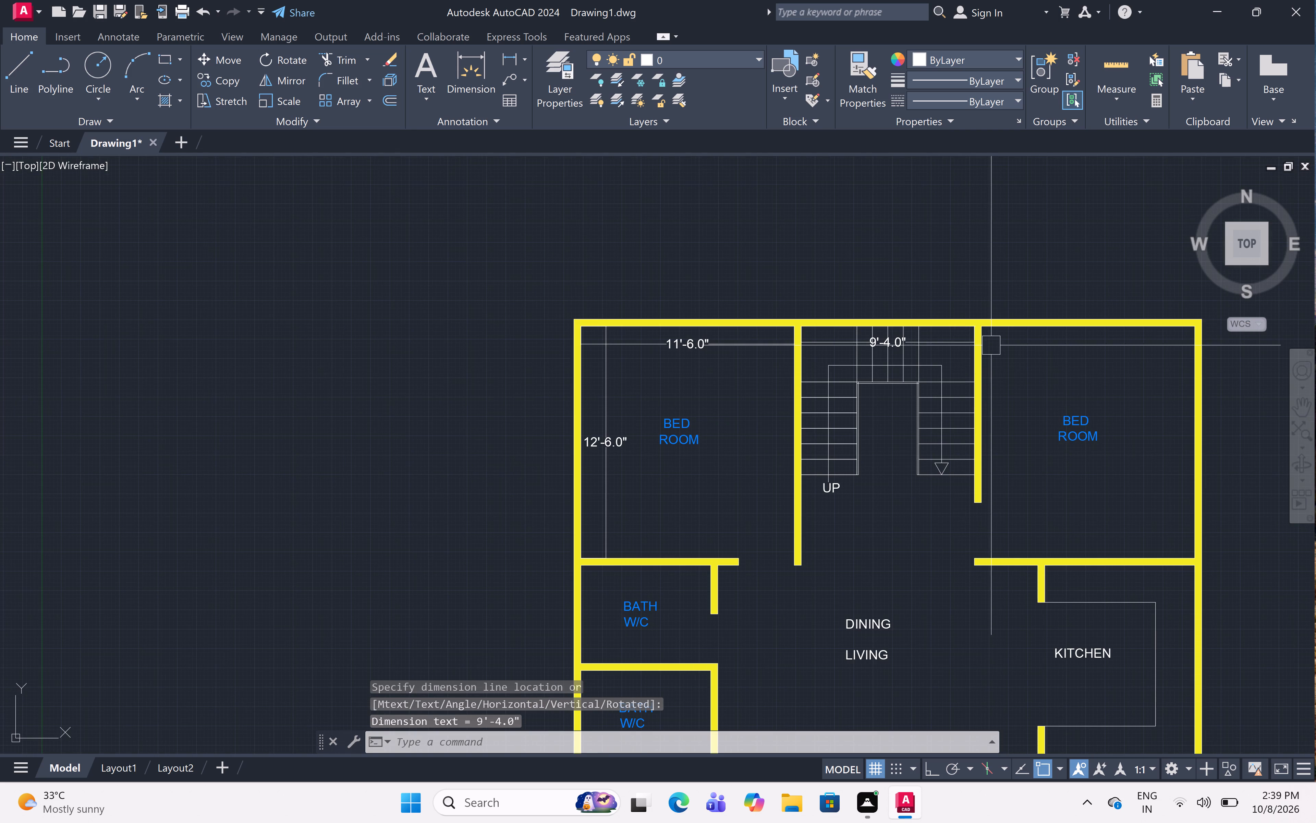
middle_click_drag(1048, 363, 945, 358)
scroll(940, 356, "down", 1)
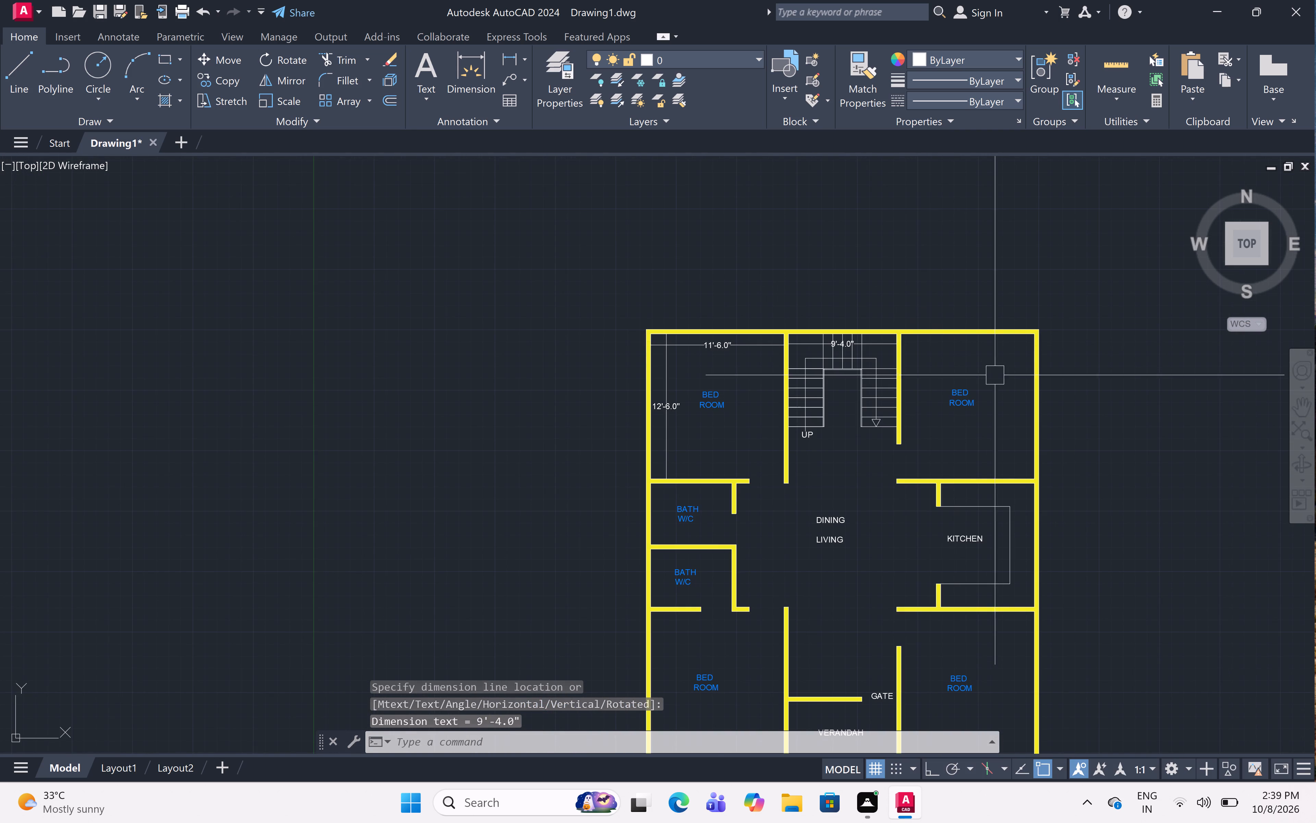
scroll(1069, 392, "up", 2)
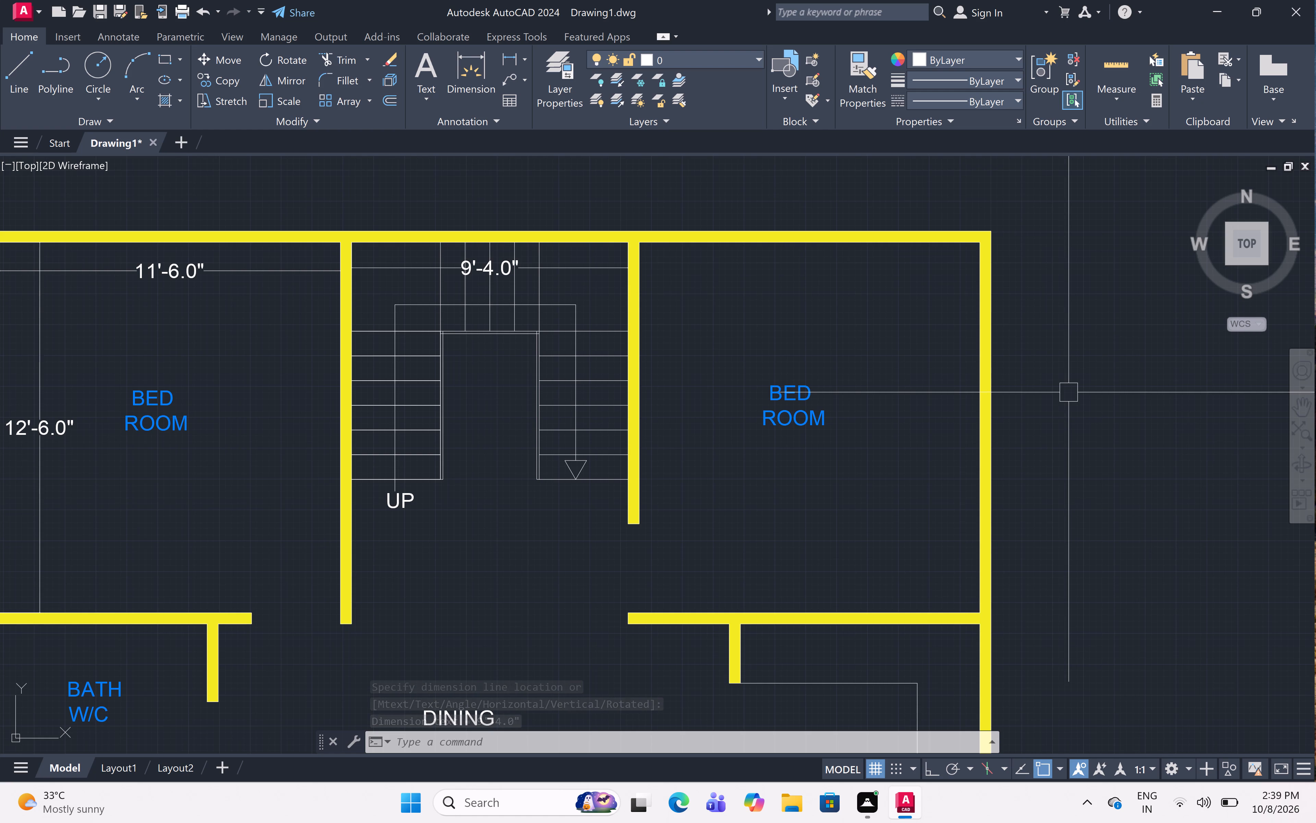
left_click(514, 53)
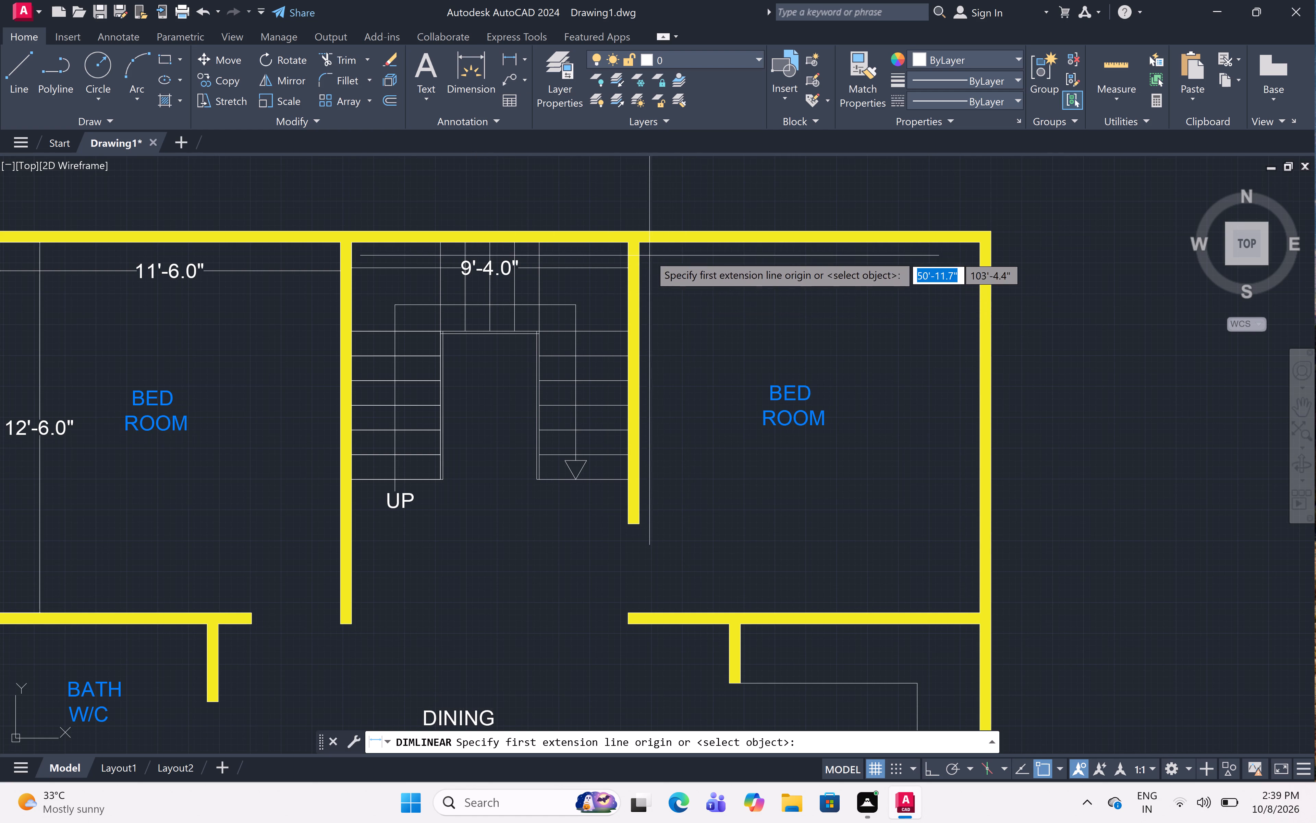
left_click(638, 245)
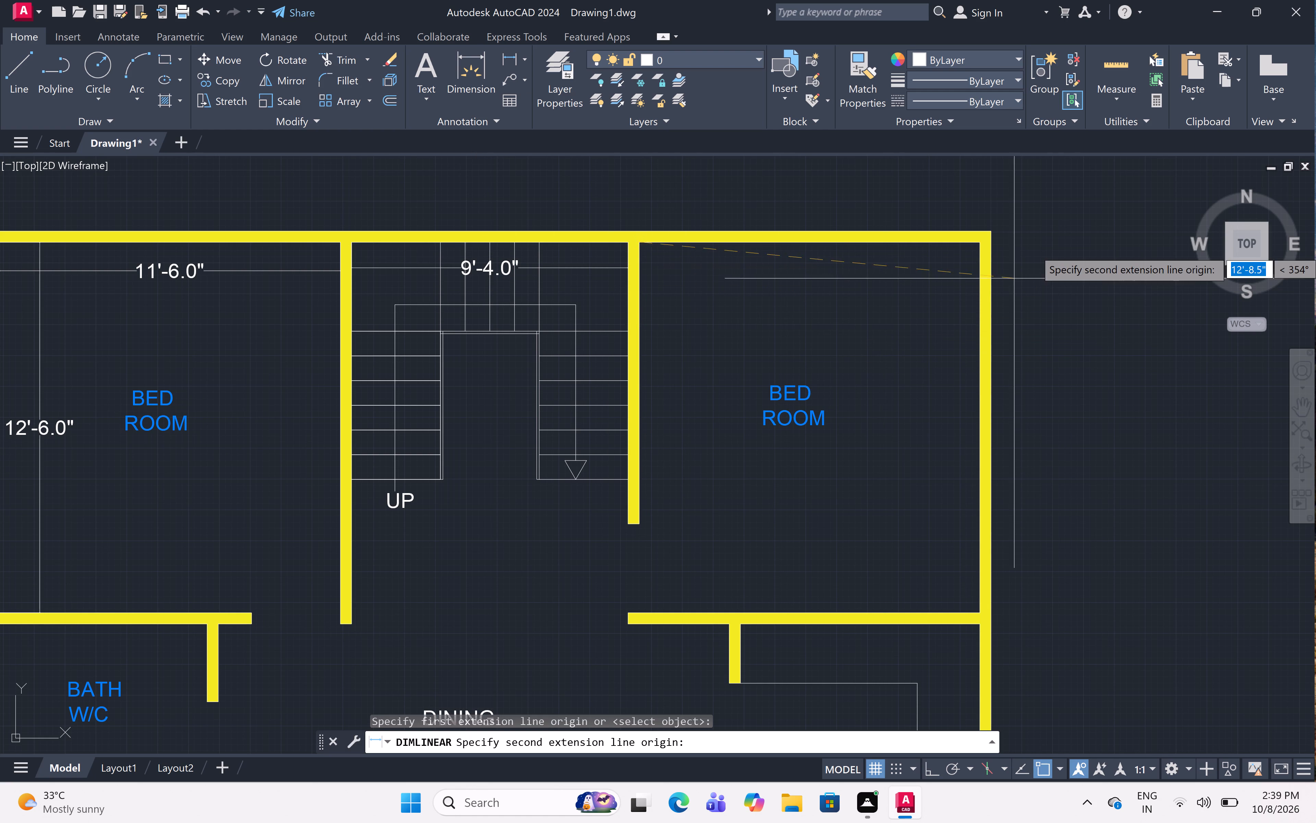
left_click(975, 240)
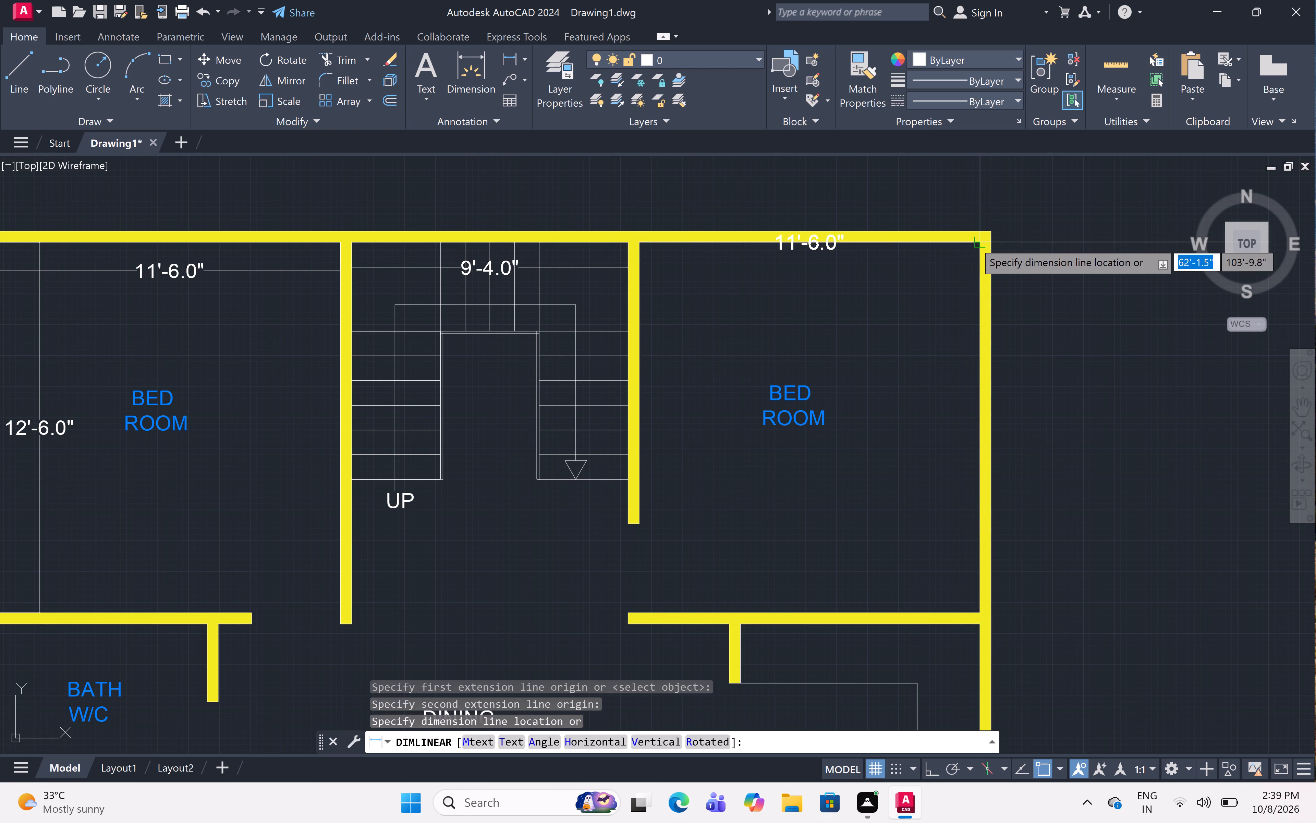
left_click(966, 277)
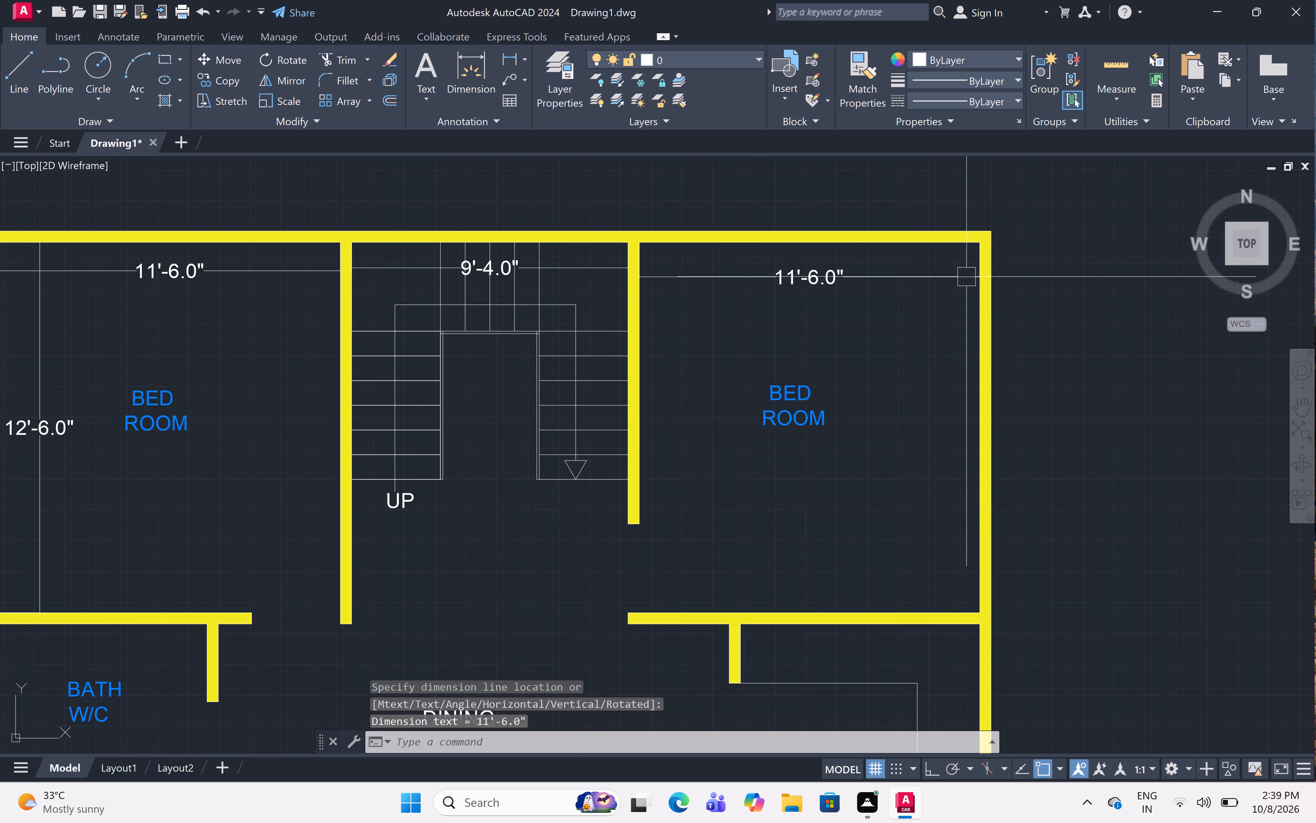
Add a vertical linear dimension for the northeast bedroom's inner north-south length, placed inside the room beside the east wall.
scroll(966, 249, "down", 1)
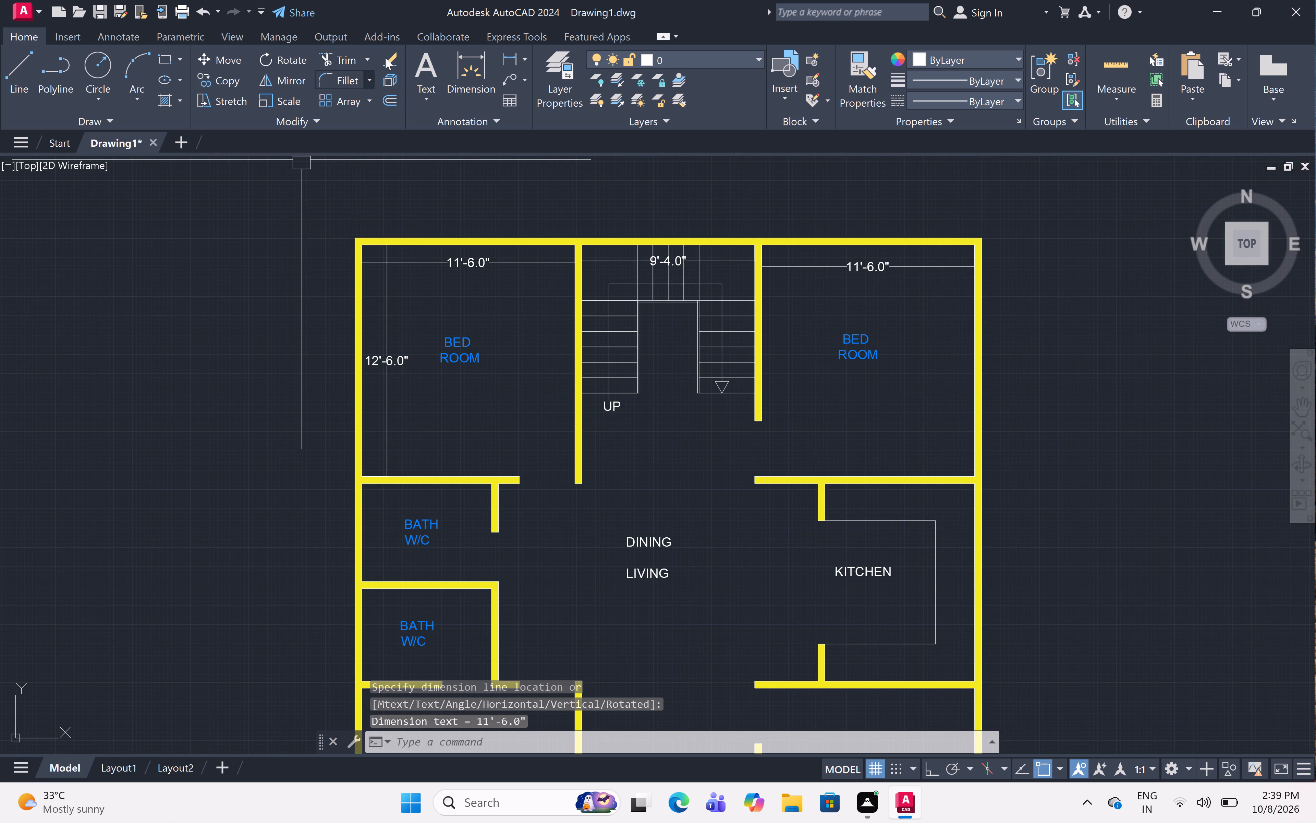
left_click(507, 52)
scroll(747, 299, "down", 1)
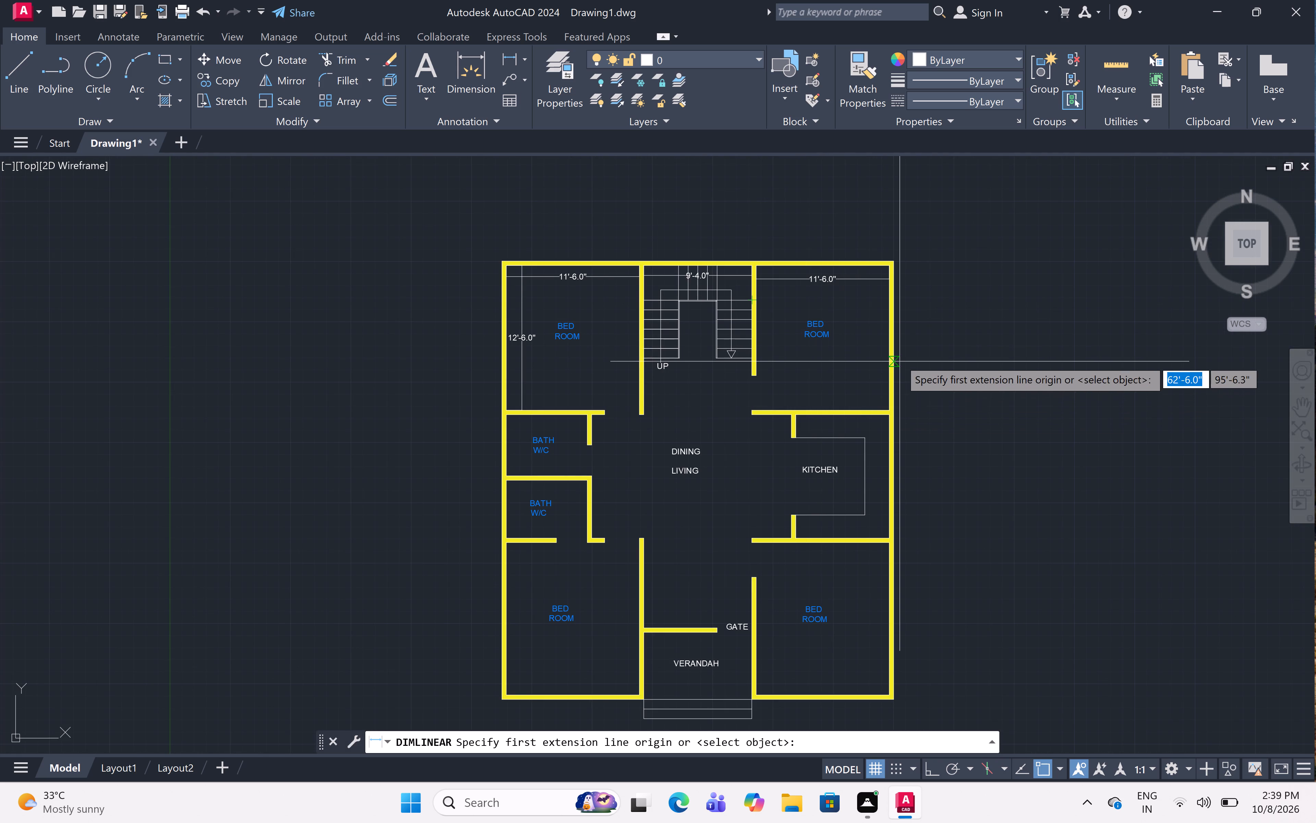
scroll(914, 332, "up", 2)
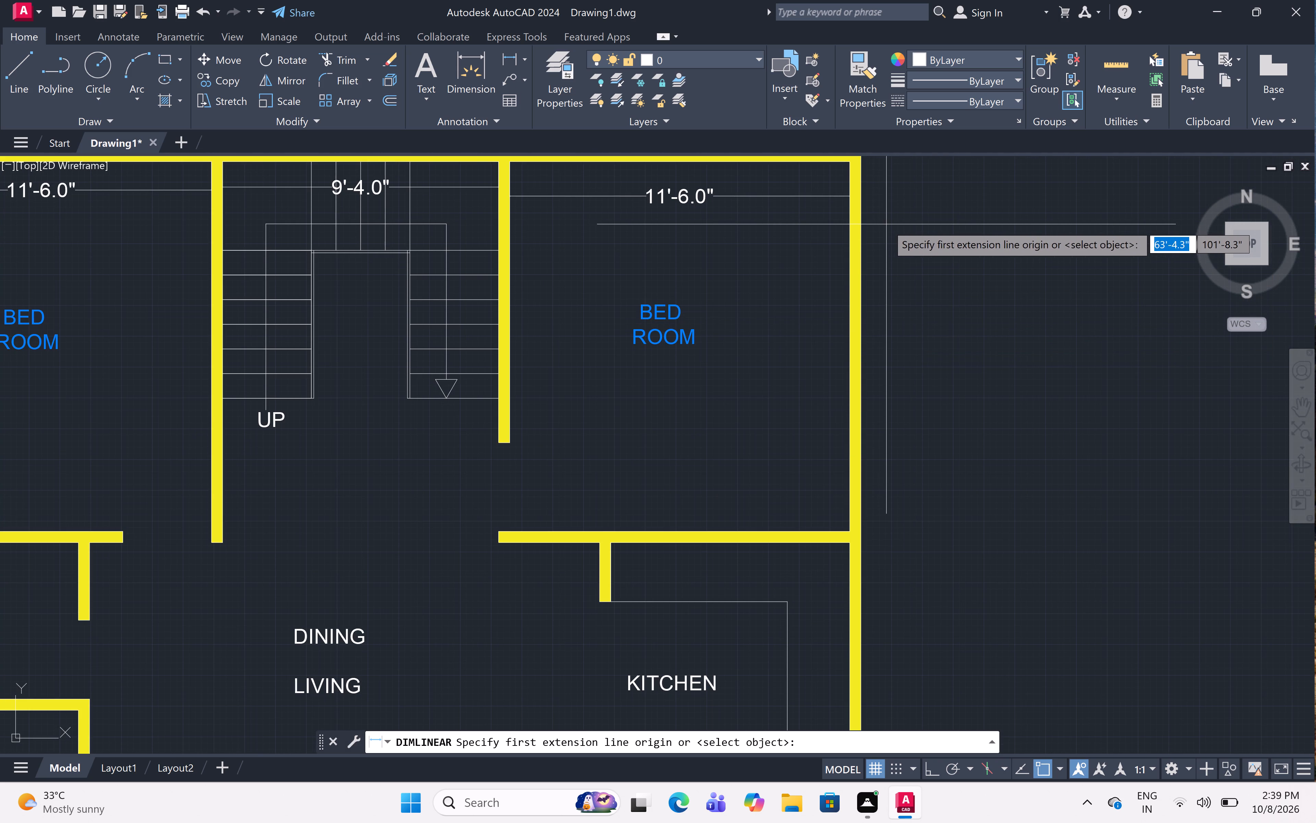
middle_click_drag(891, 227, 895, 249)
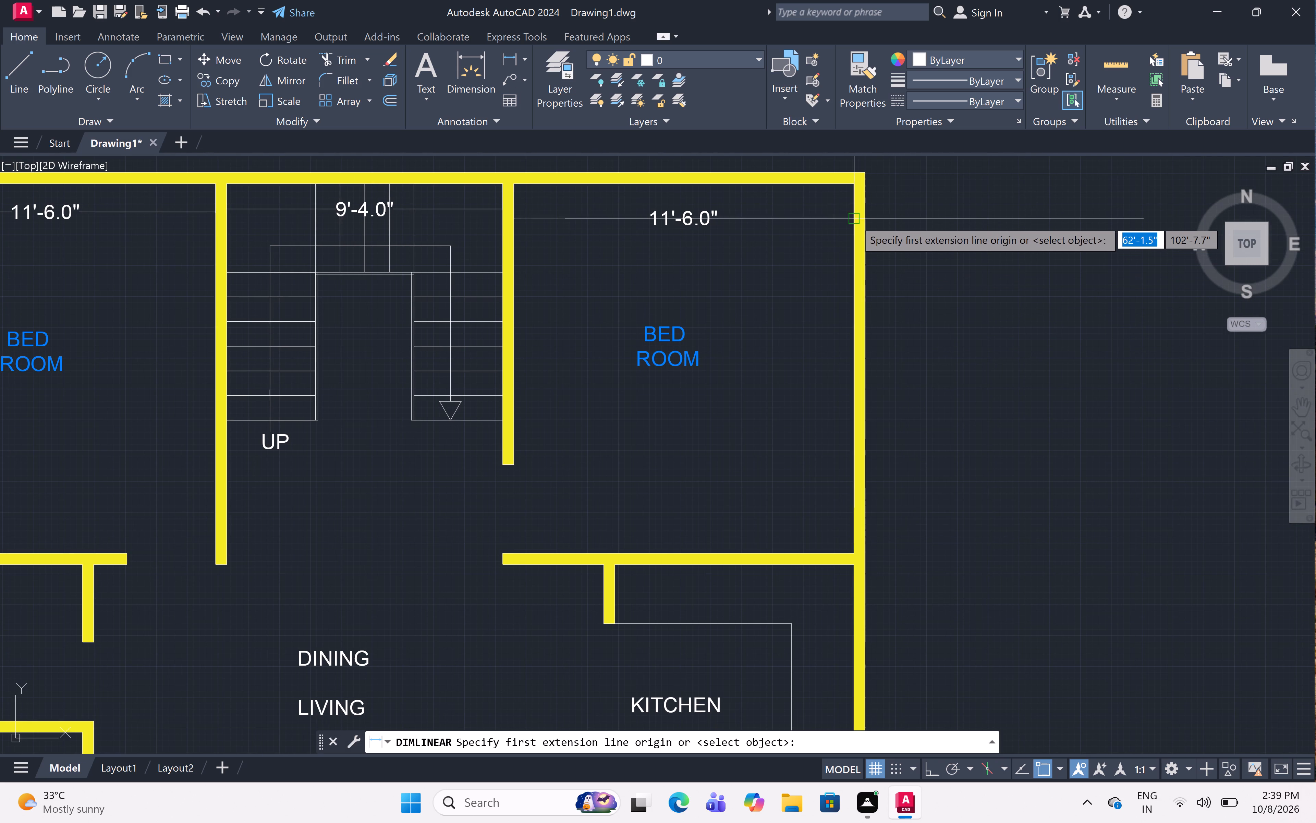
left_click(850, 186)
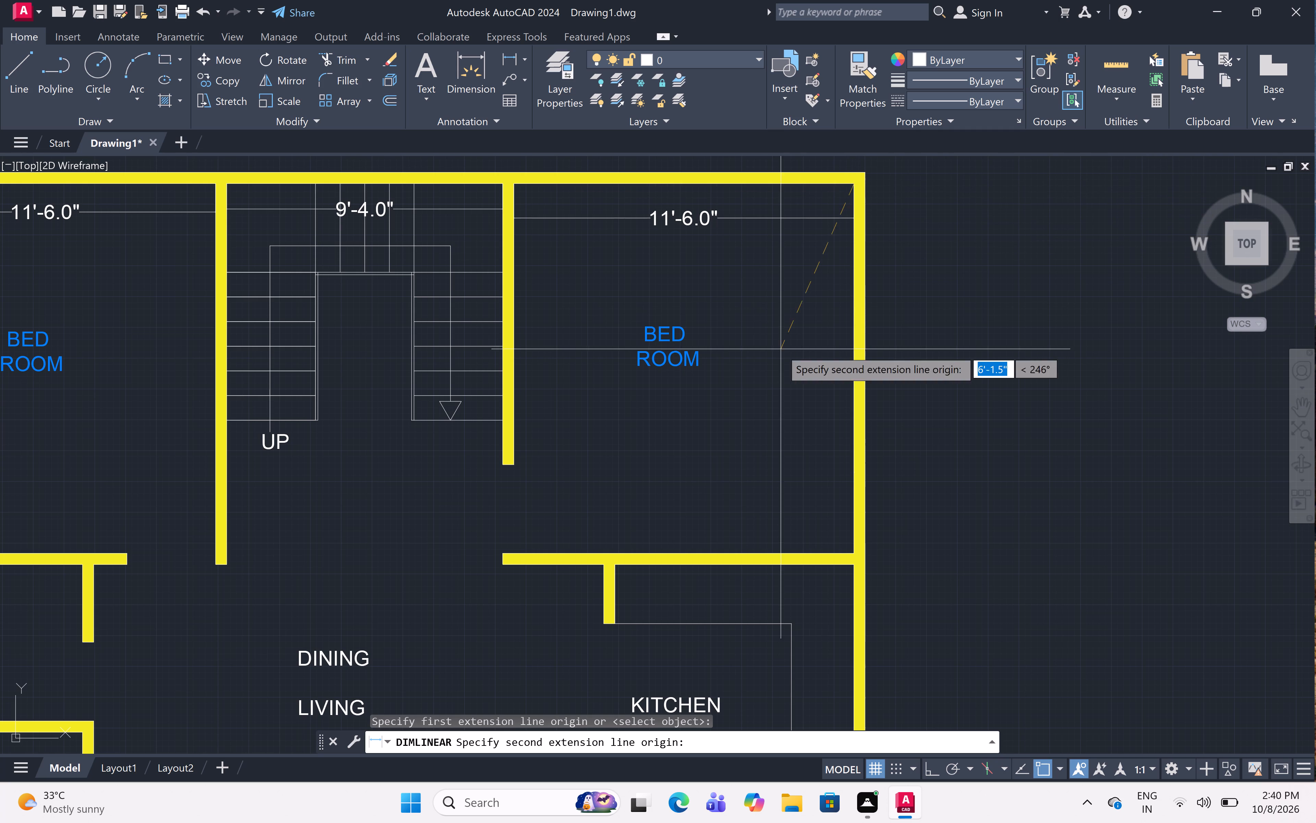
left_click(851, 549)
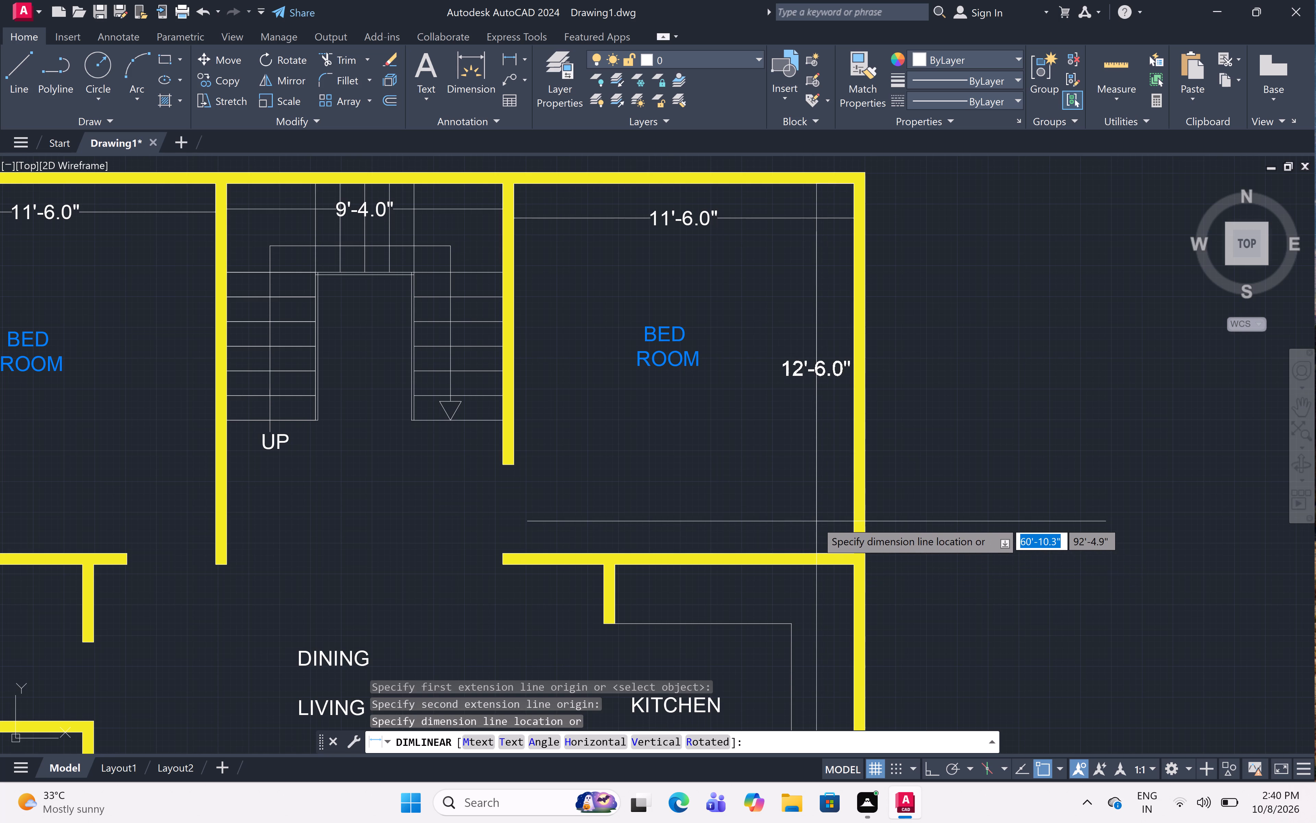
left_click(812, 521)
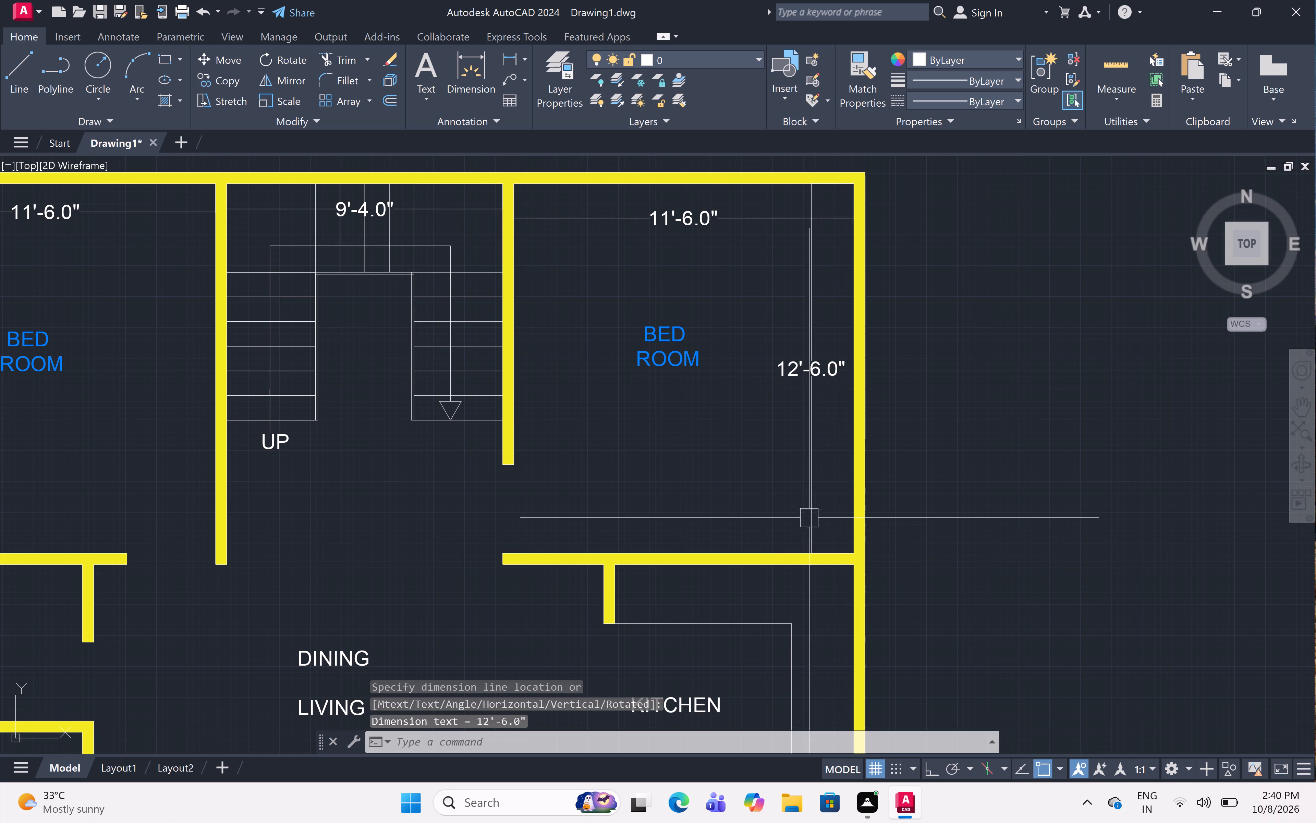
Add a horizontal linear dimension across the kitchen's inner width, from the short partition to the east wall, just below the kitchen's north wall.
scroll(842, 454, "down", 4)
scroll(845, 441, "up", 2)
middle_click_drag(847, 440, 891, 381)
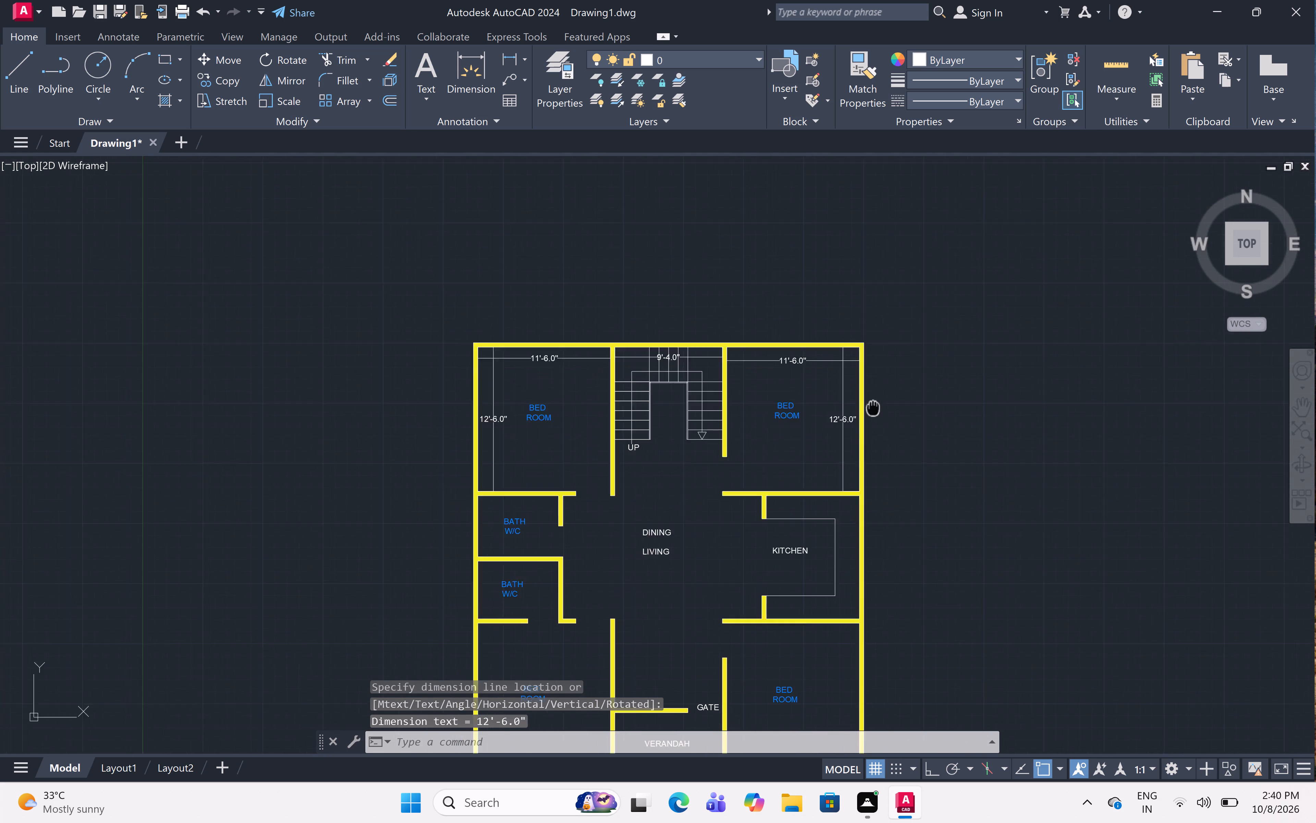
middle_click_drag(891, 381, 995, 278)
middle_click_drag(1012, 325, 1004, 333)
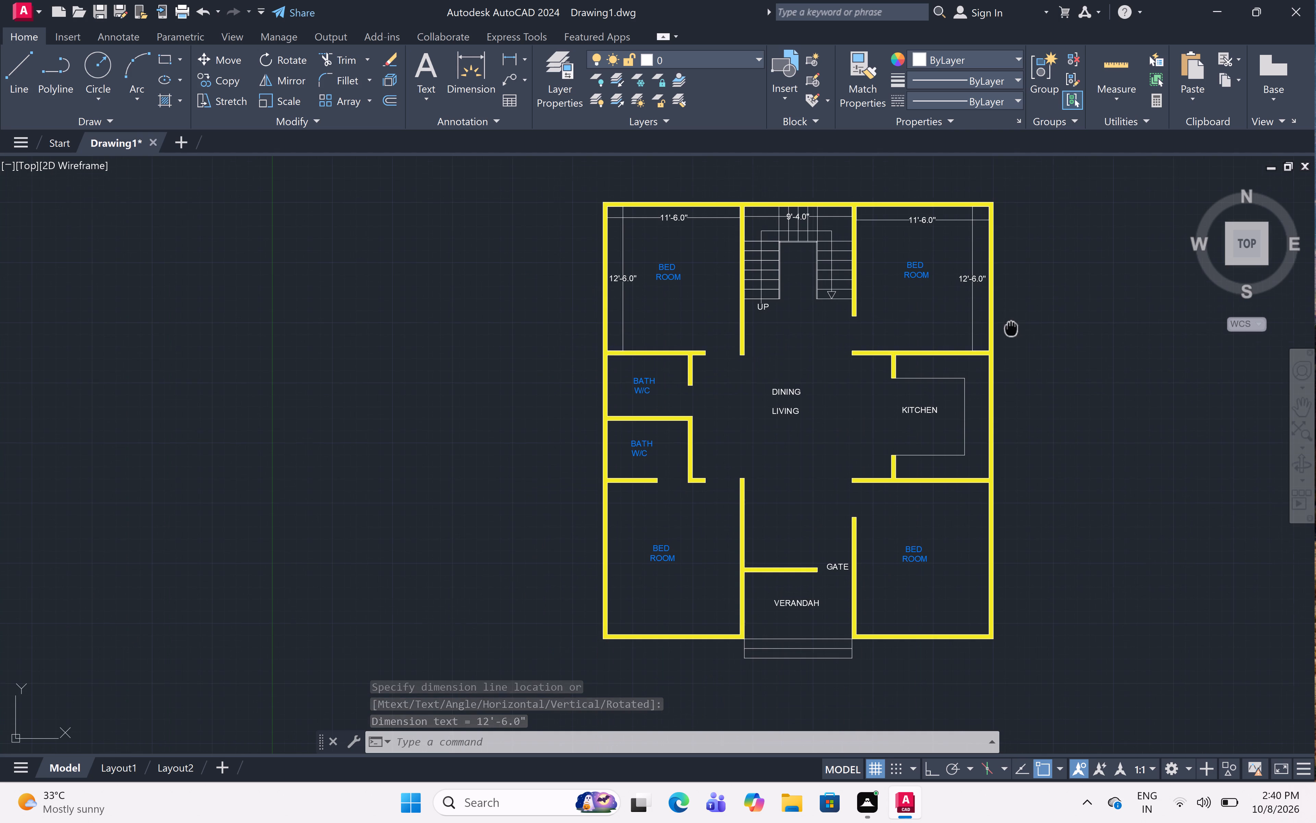
middle_click_drag(1004, 333, 981, 345)
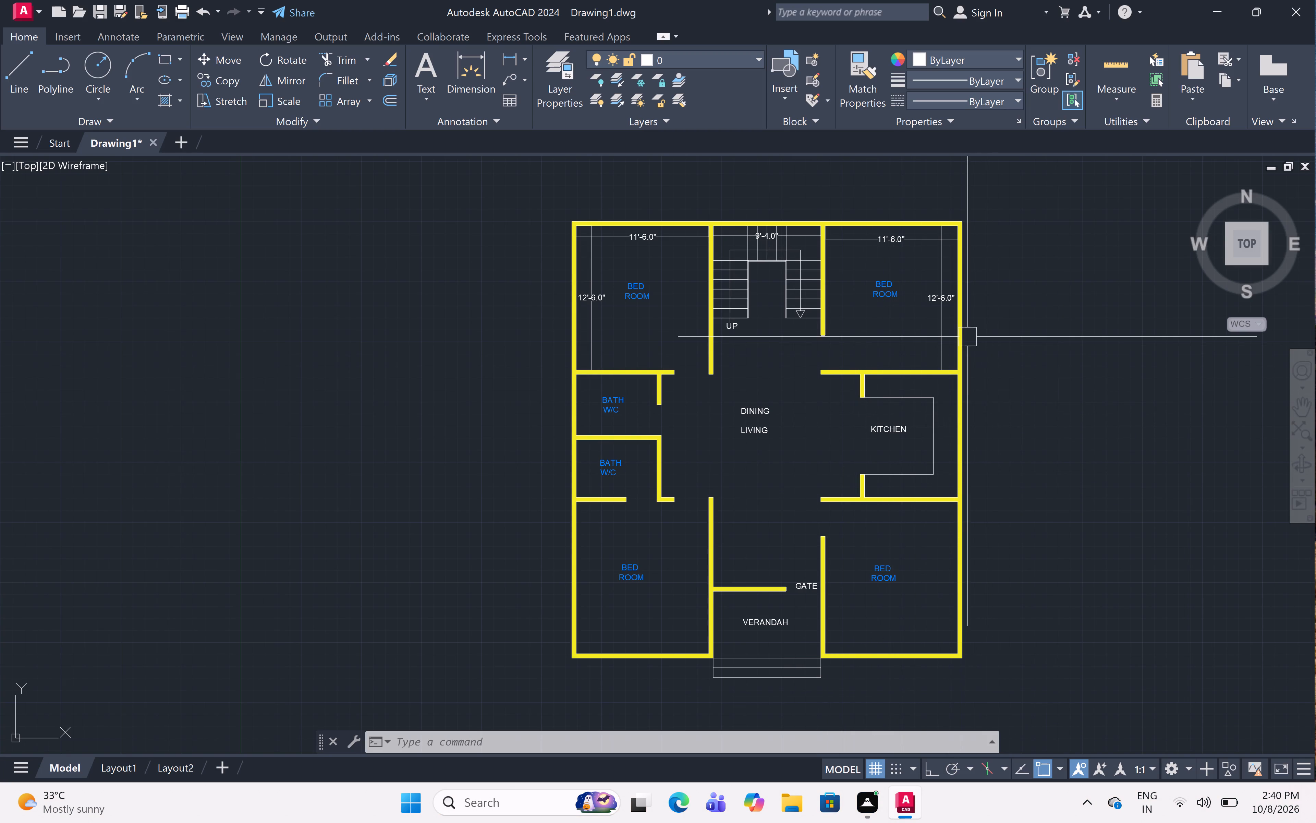
scroll(935, 380, "up", 3)
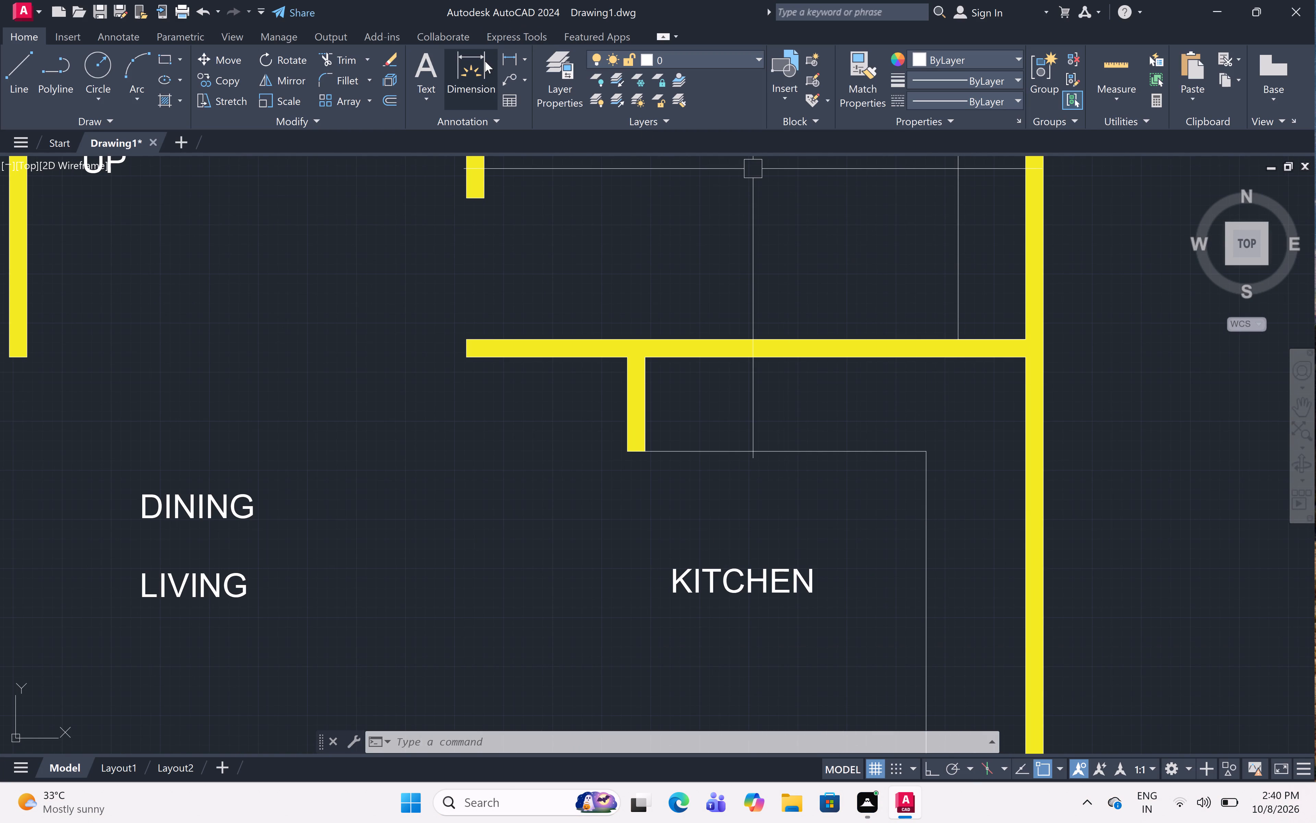
left_click(512, 53)
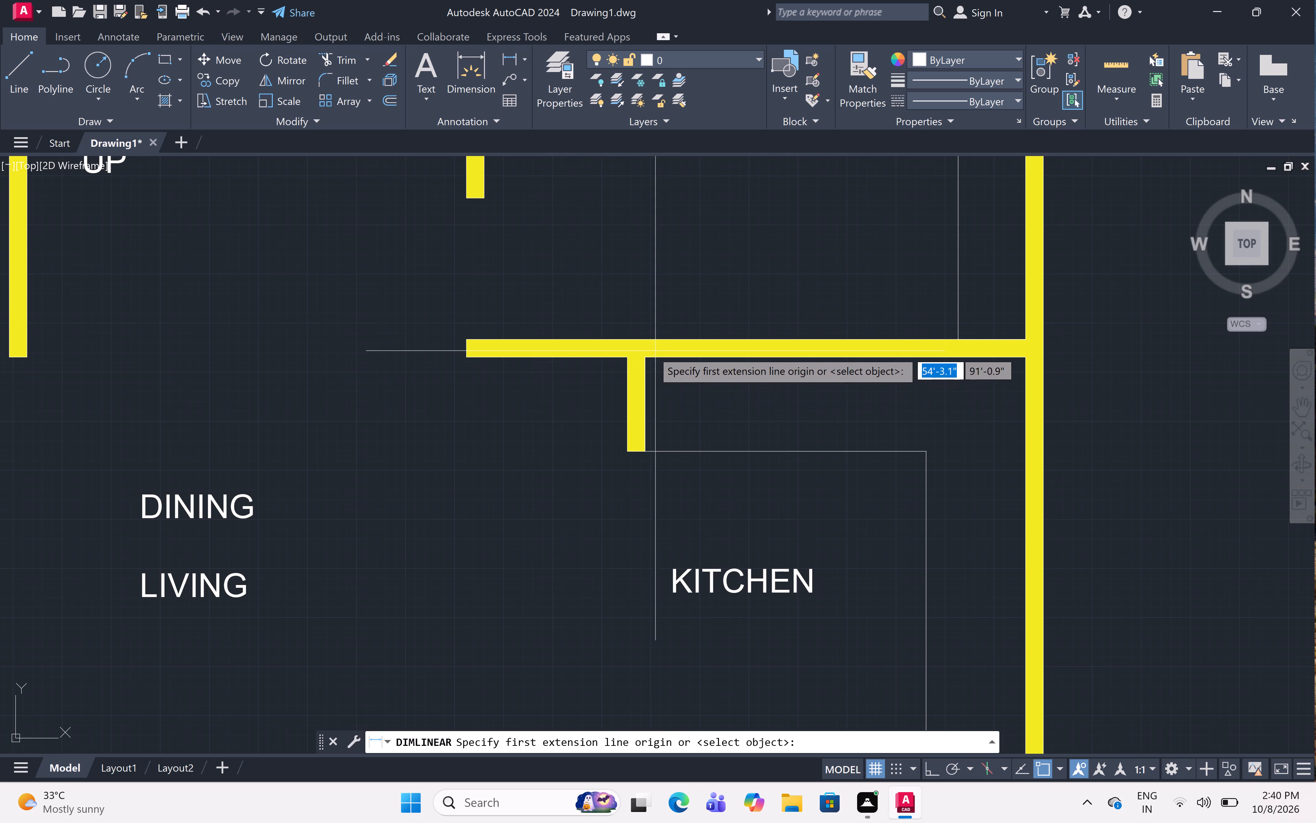
left_click(647, 353)
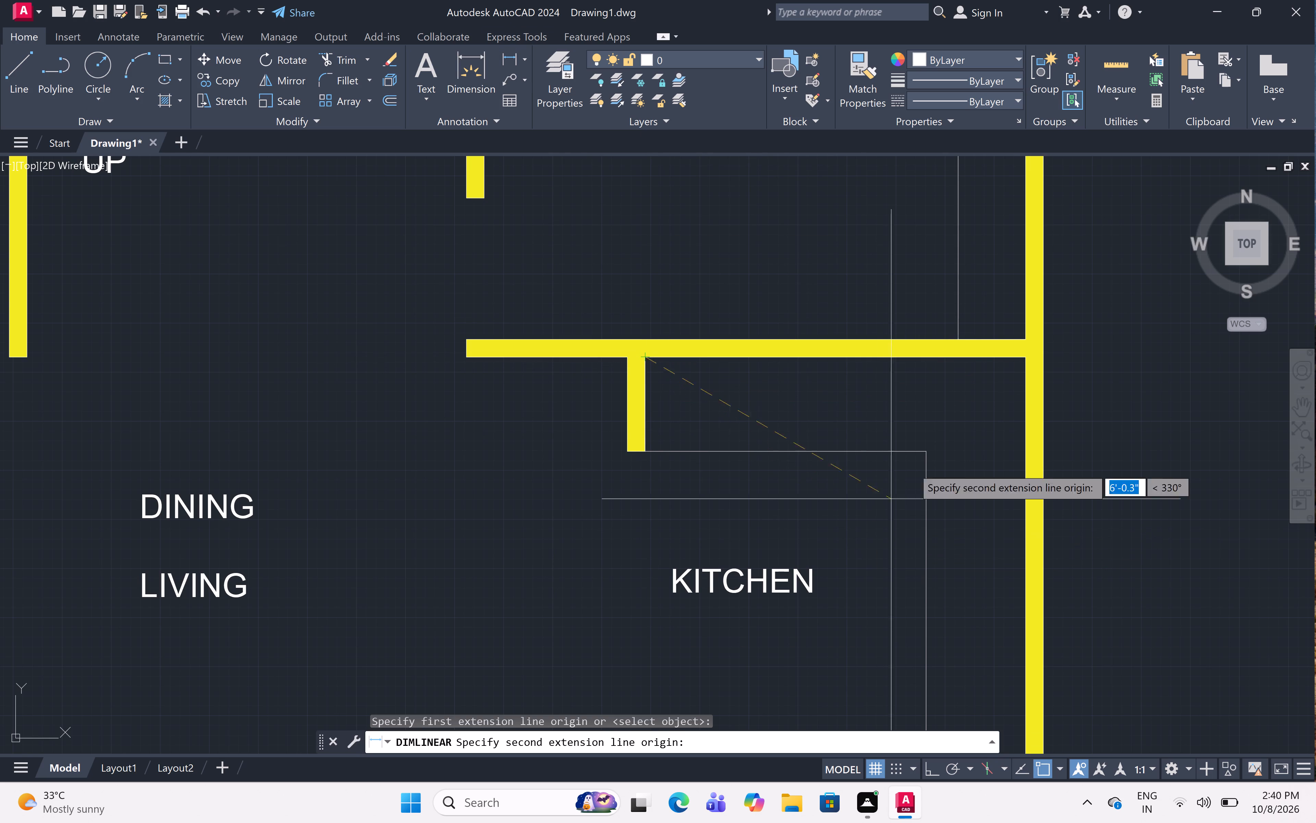
left_click(1021, 356)
left_click(1025, 395)
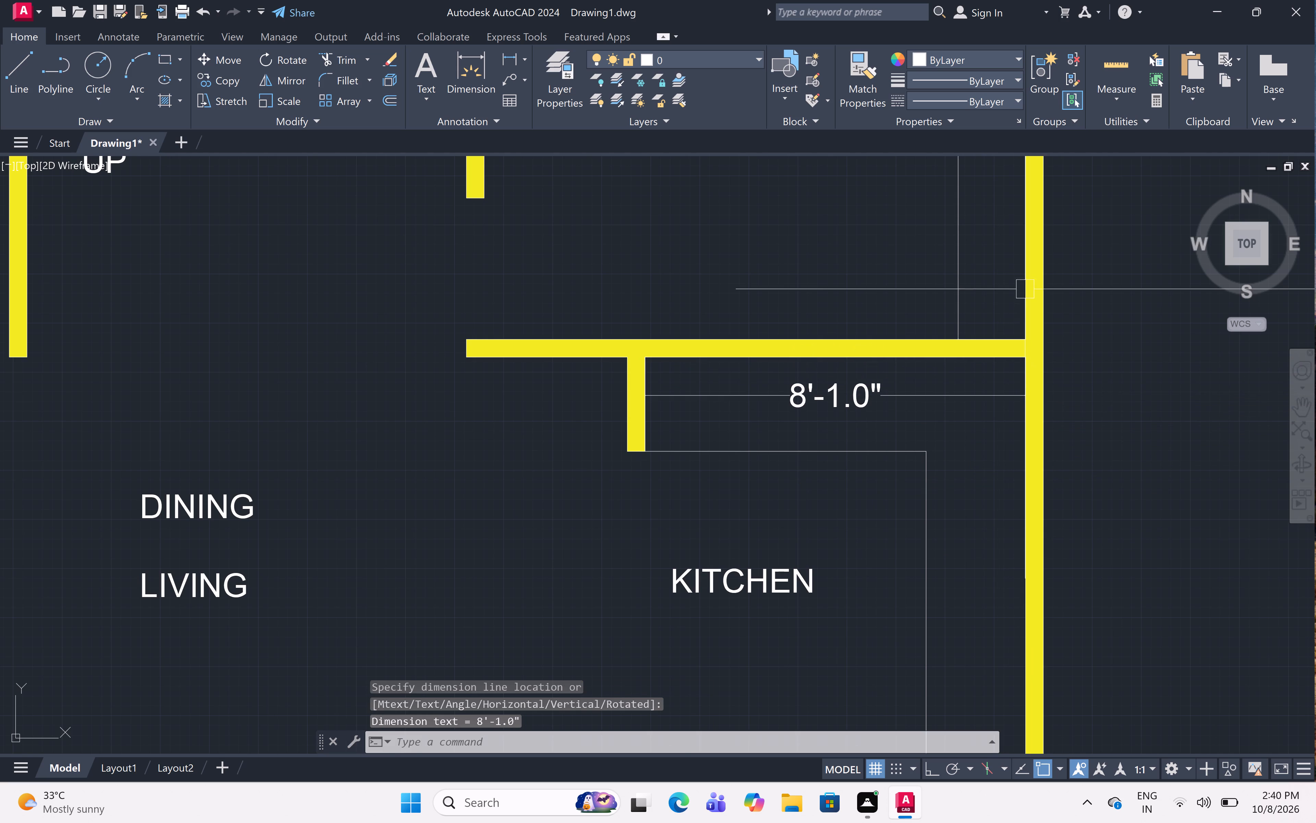
Add a vertical linear dimension for the kitchen's inner north-south length, placed between the counter line and the east wall.
scroll(1025, 282, "down", 3)
scroll(1048, 312, "up", 2)
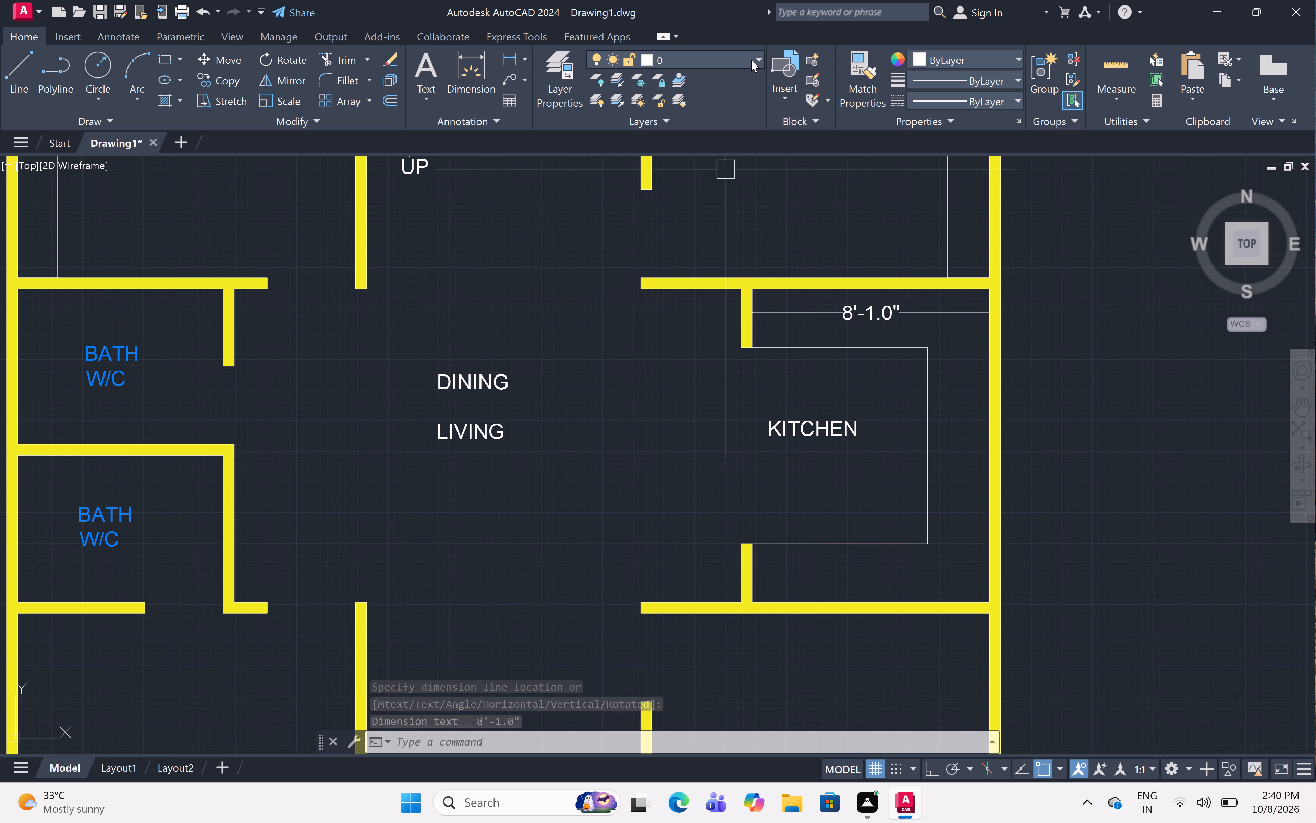
left_click(751, 60)
left_click(681, 196)
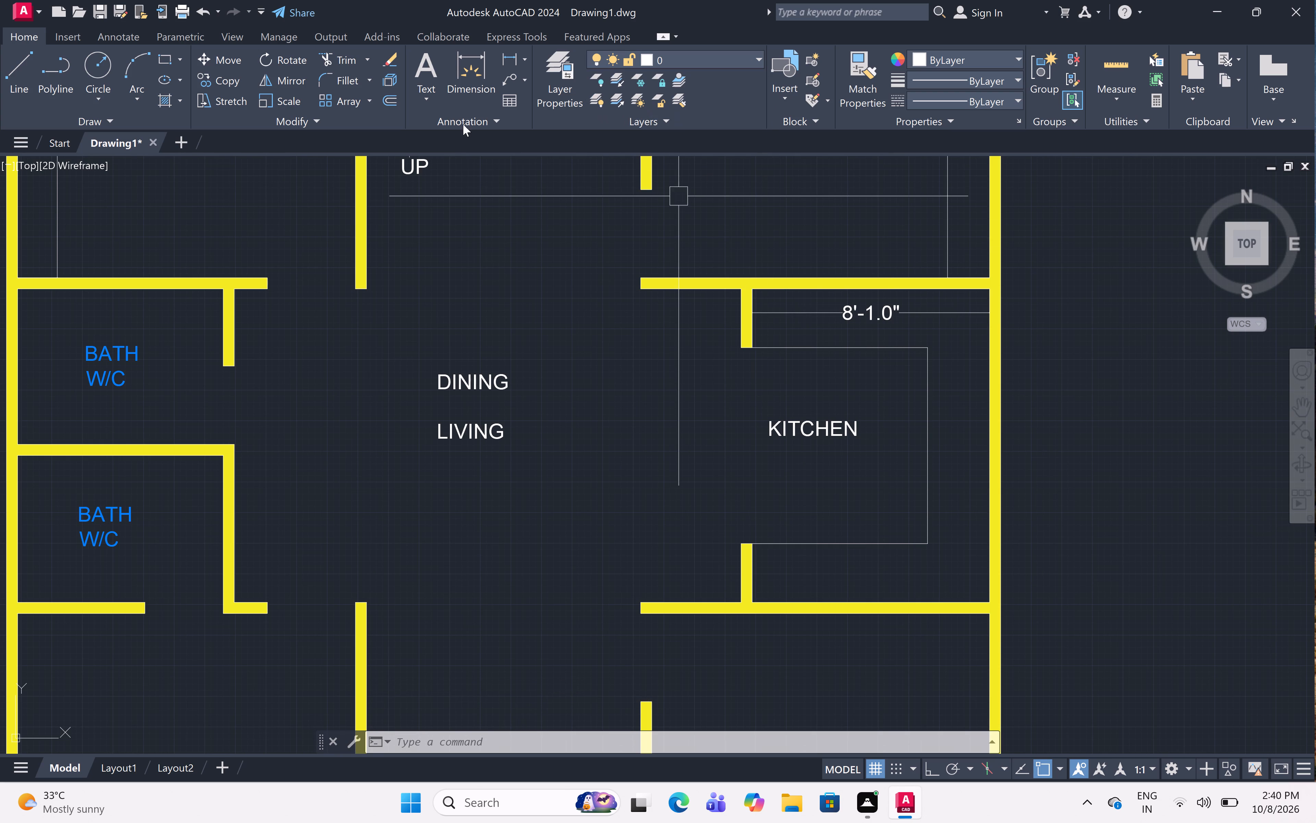
left_click(515, 48)
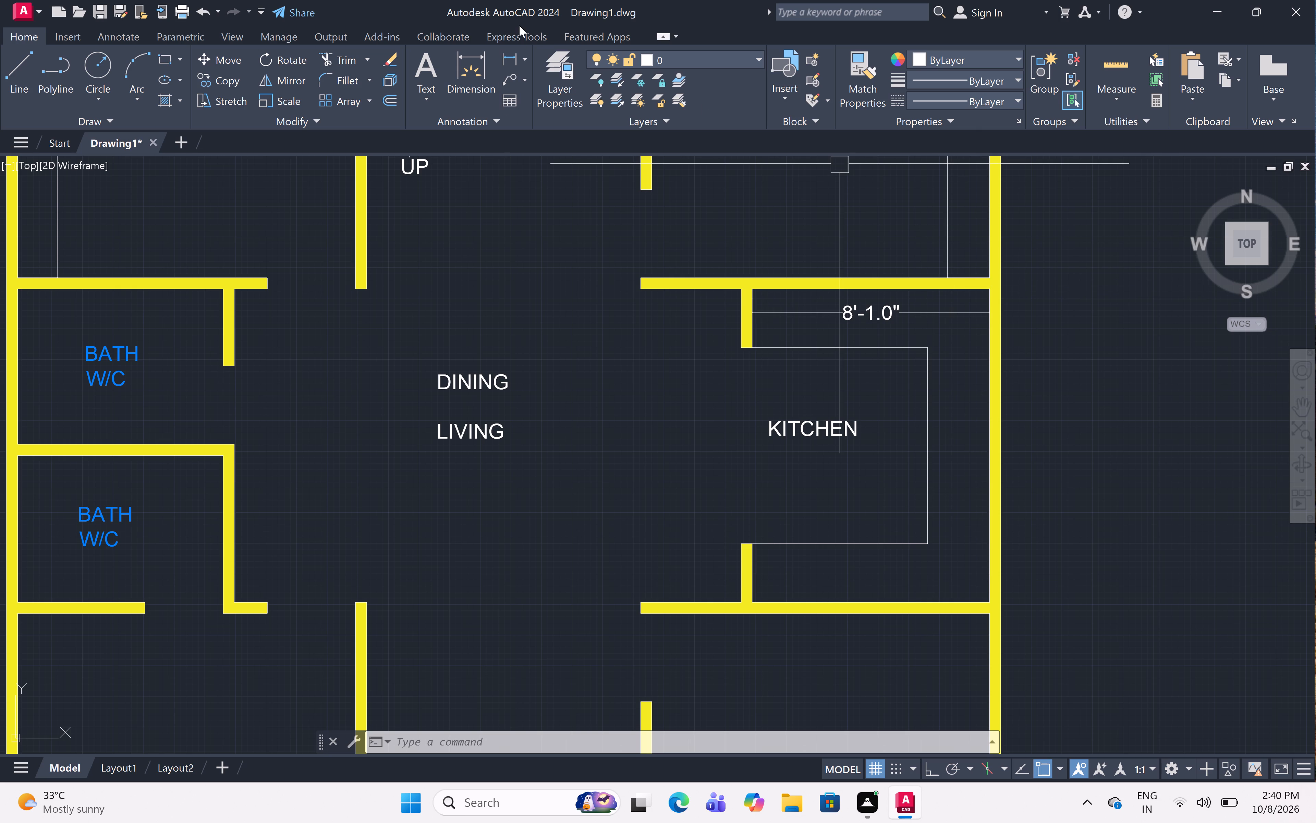
left_click(510, 60)
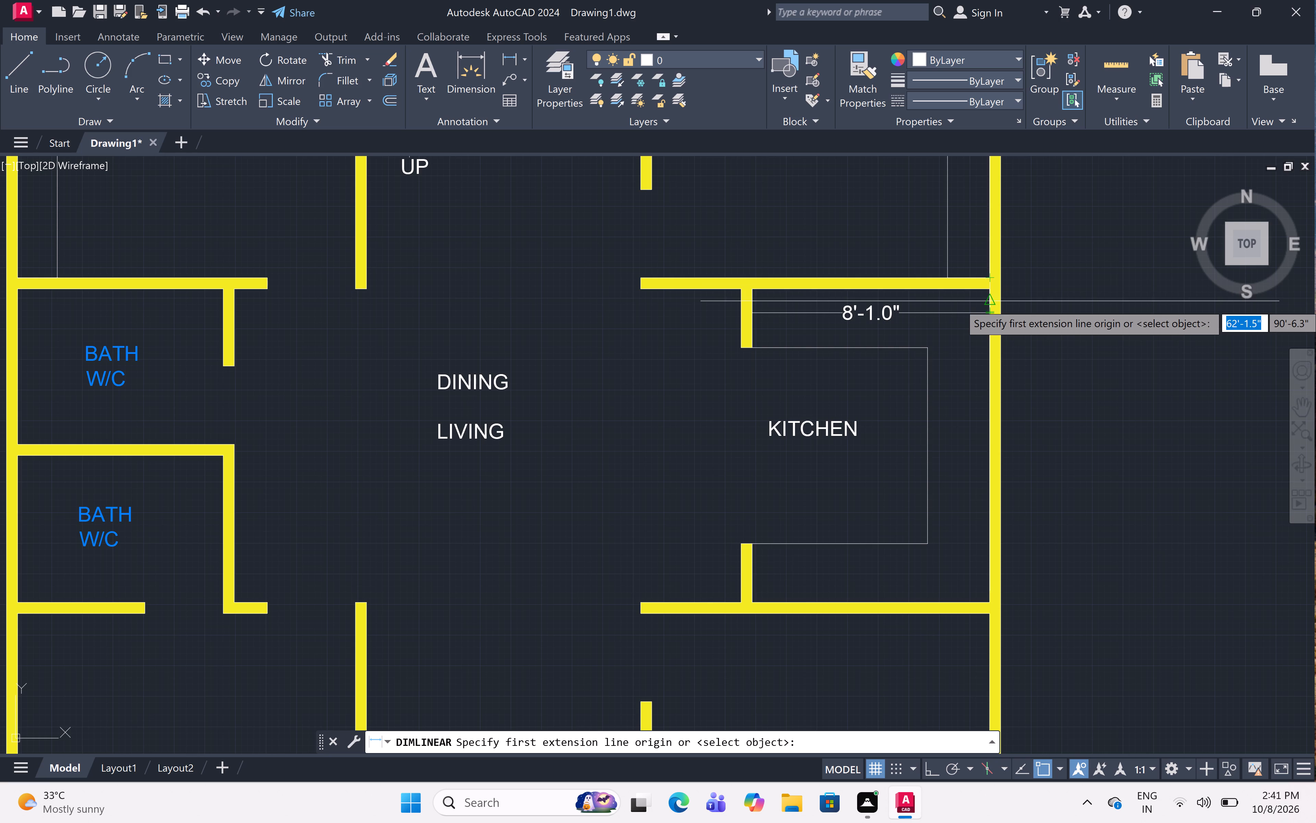
scroll(982, 295, "up", 2)
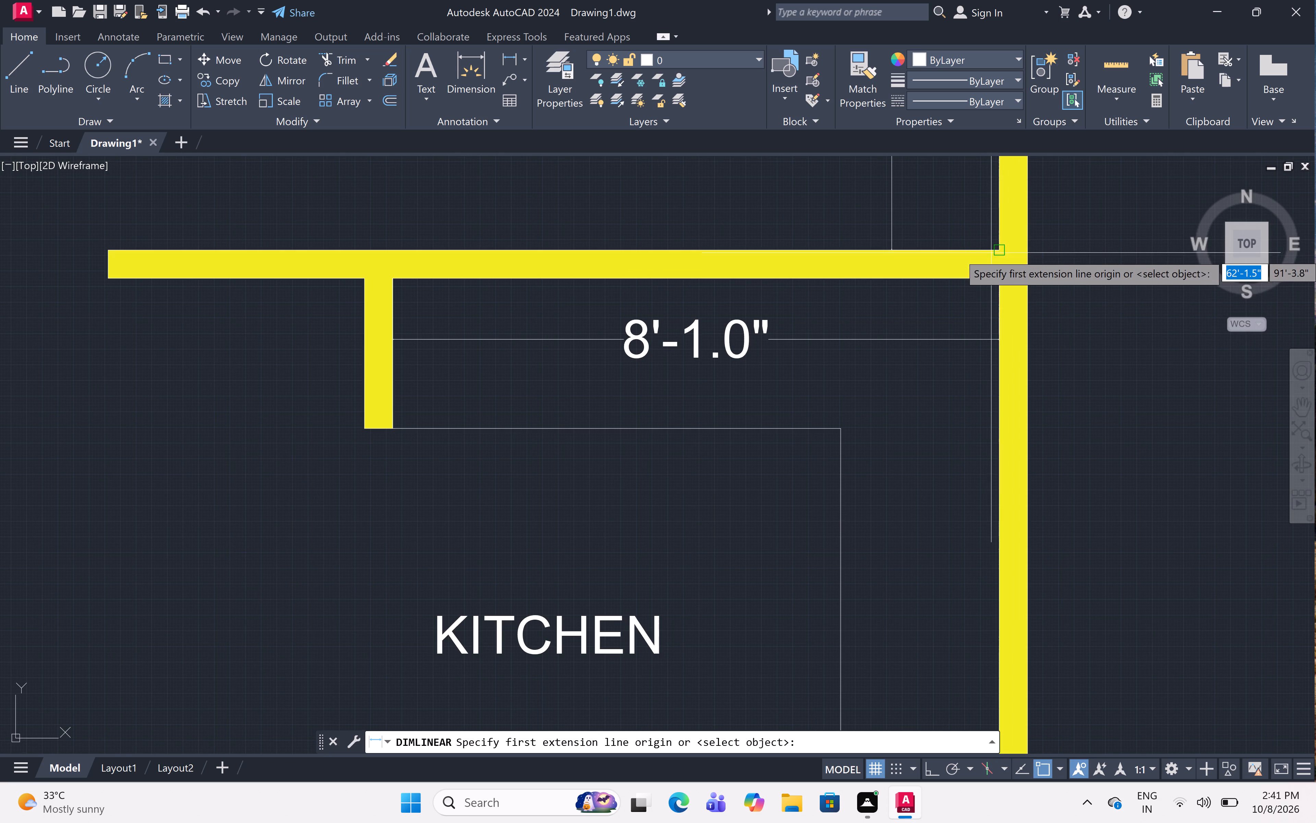
left_click(999, 274)
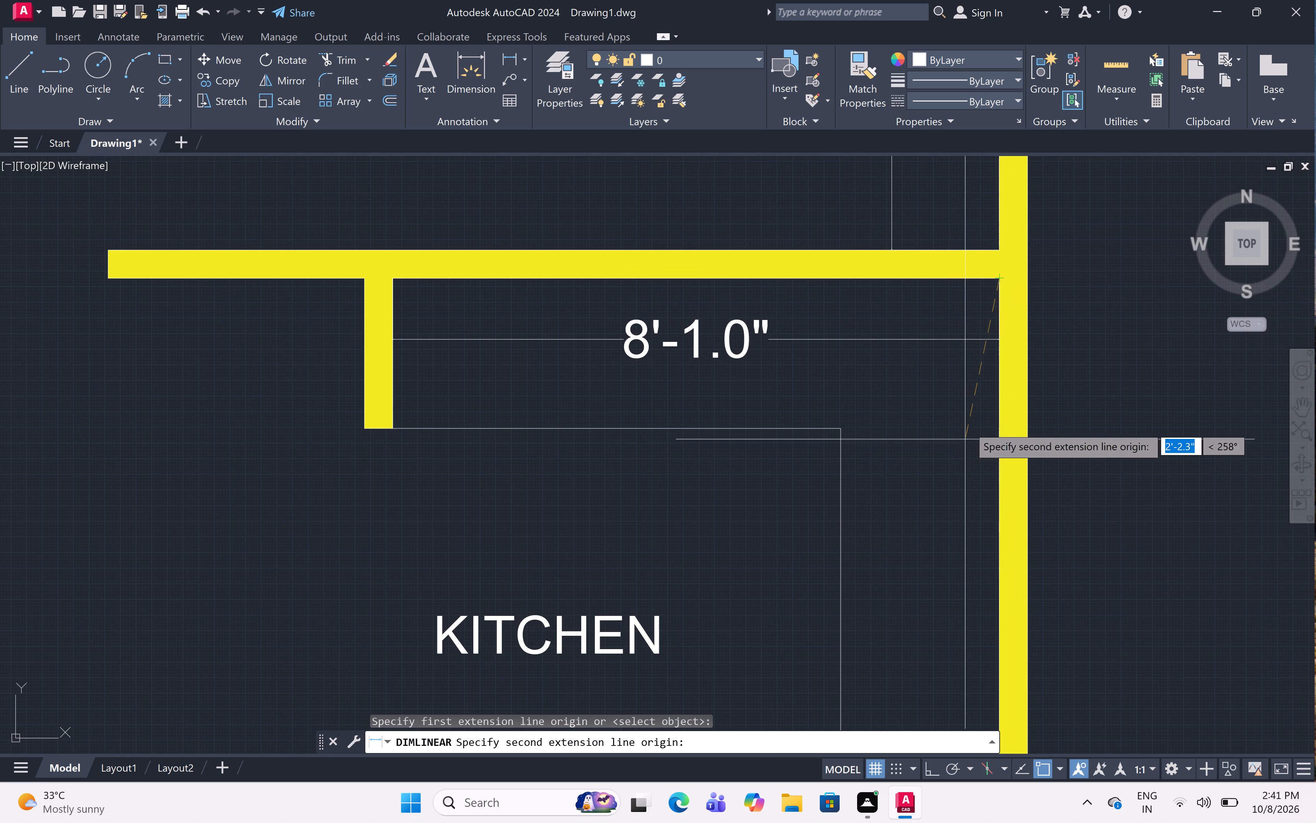
scroll(970, 418, "down", 3)
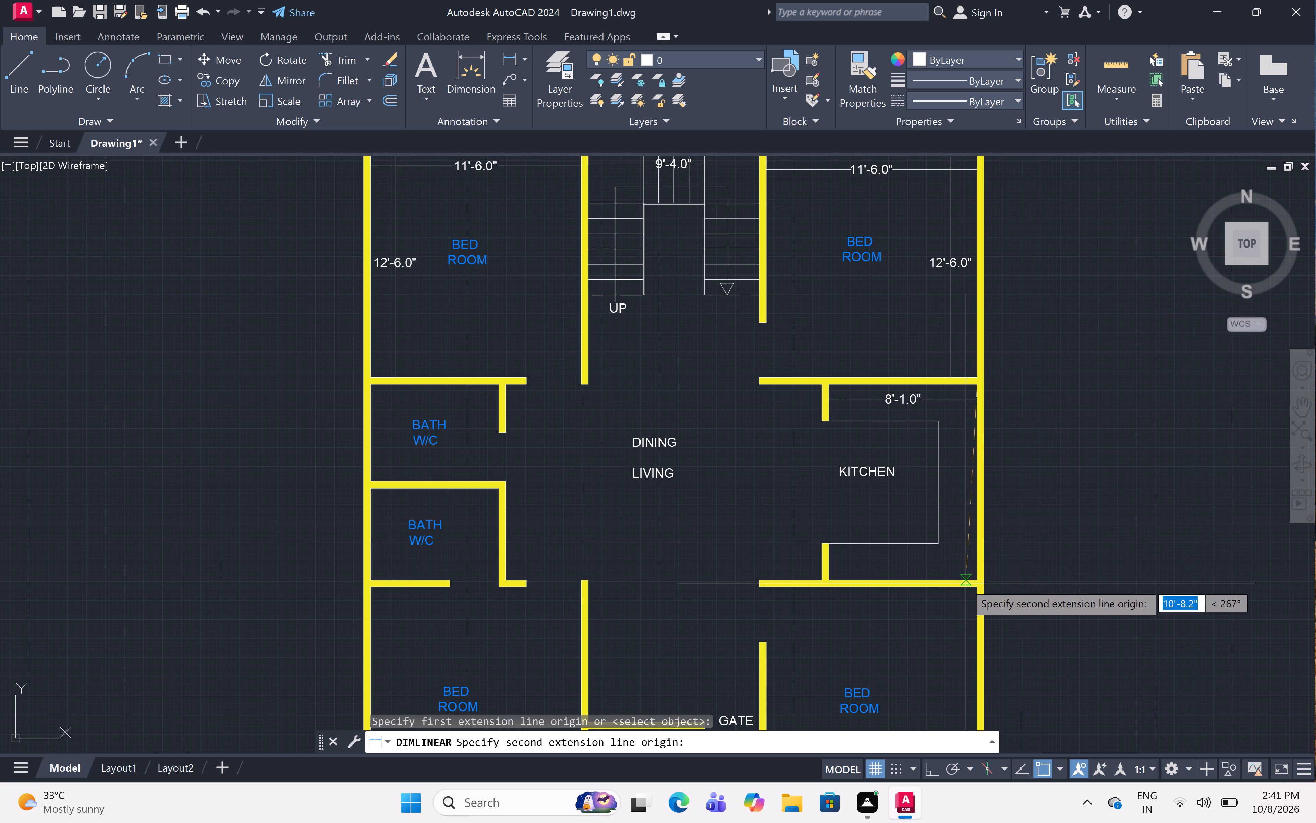
scroll(966, 583, "up", 4)
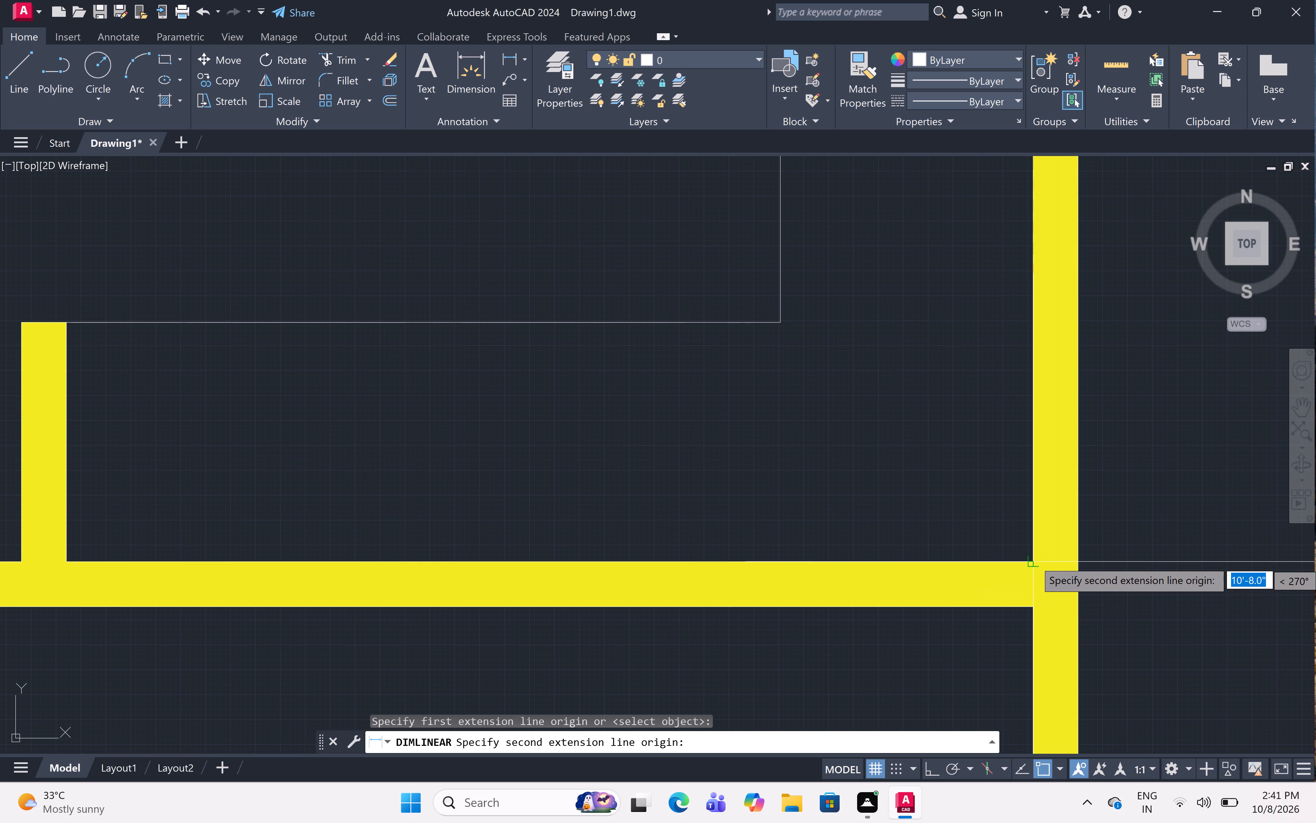
left_click(1034, 557)
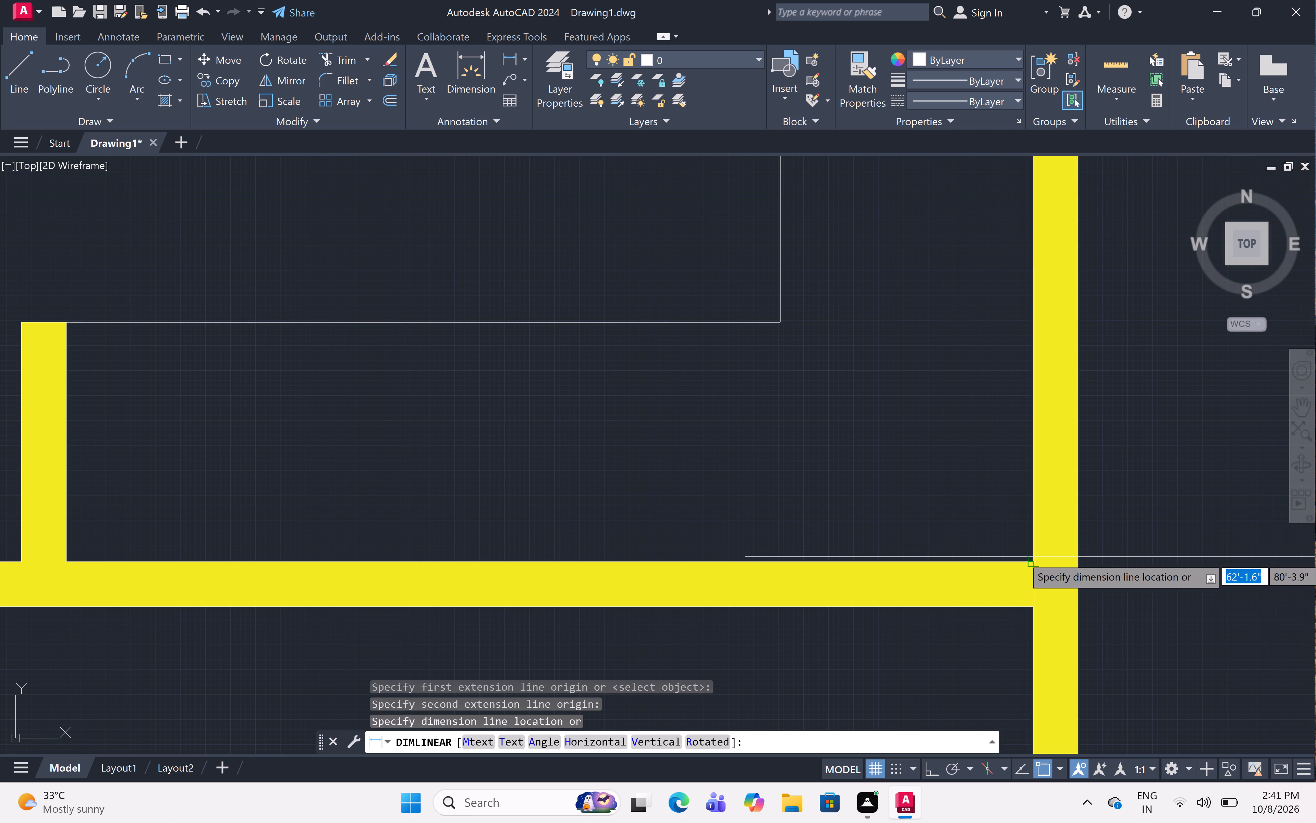
scroll(960, 573, "down", 3)
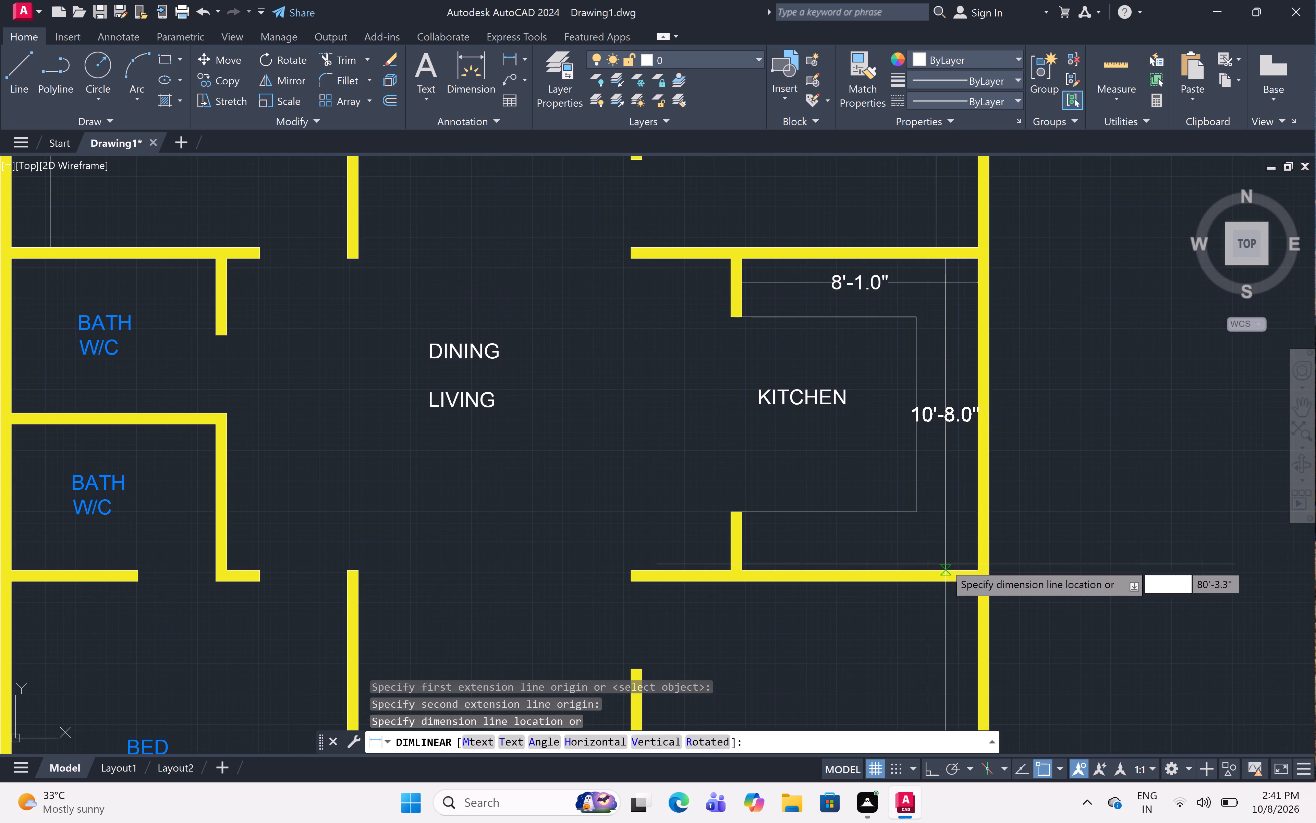
left_click(934, 554)
Add a horizontal linear dimension across the southeast bedroom's inner width, placed inside the room just above the south wall.
scroll(949, 515, "down", 3)
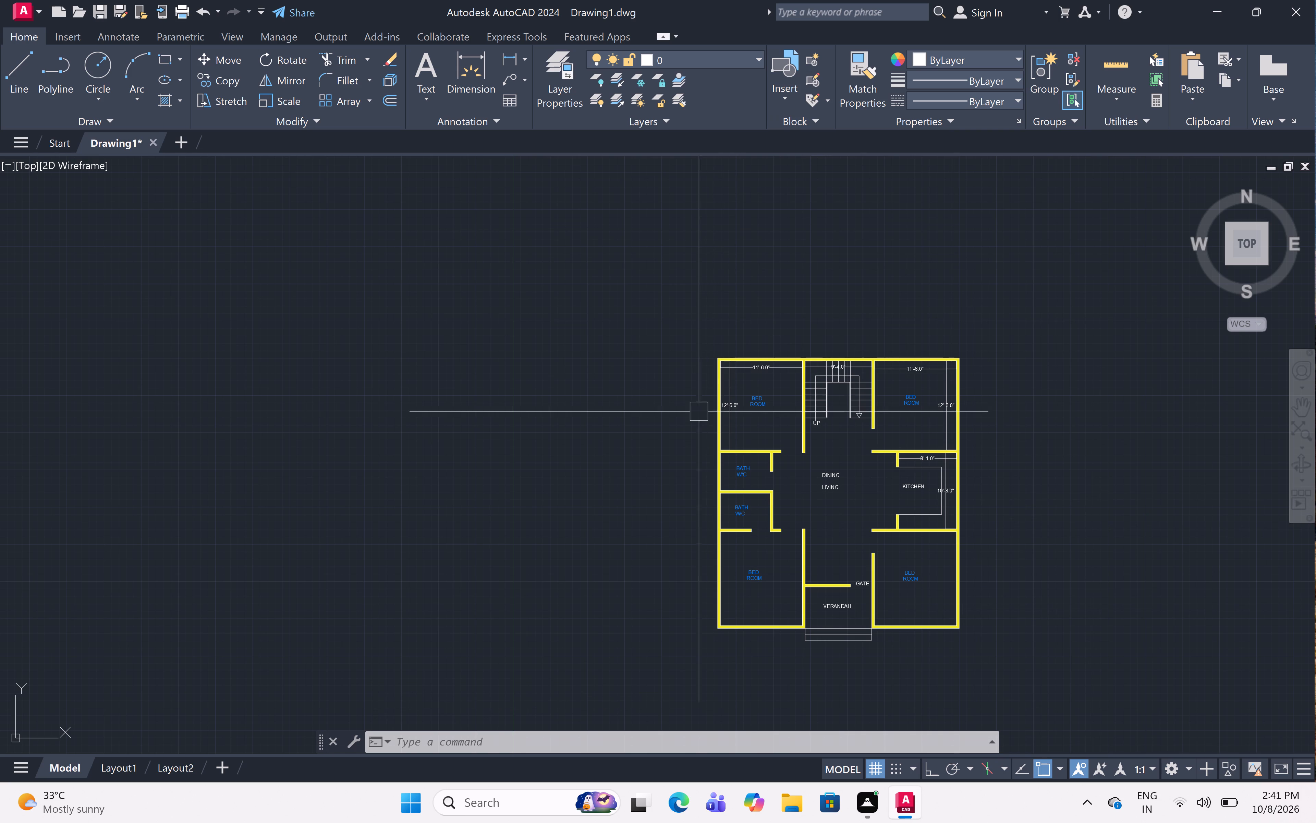
scroll(814, 439, "down", 2)
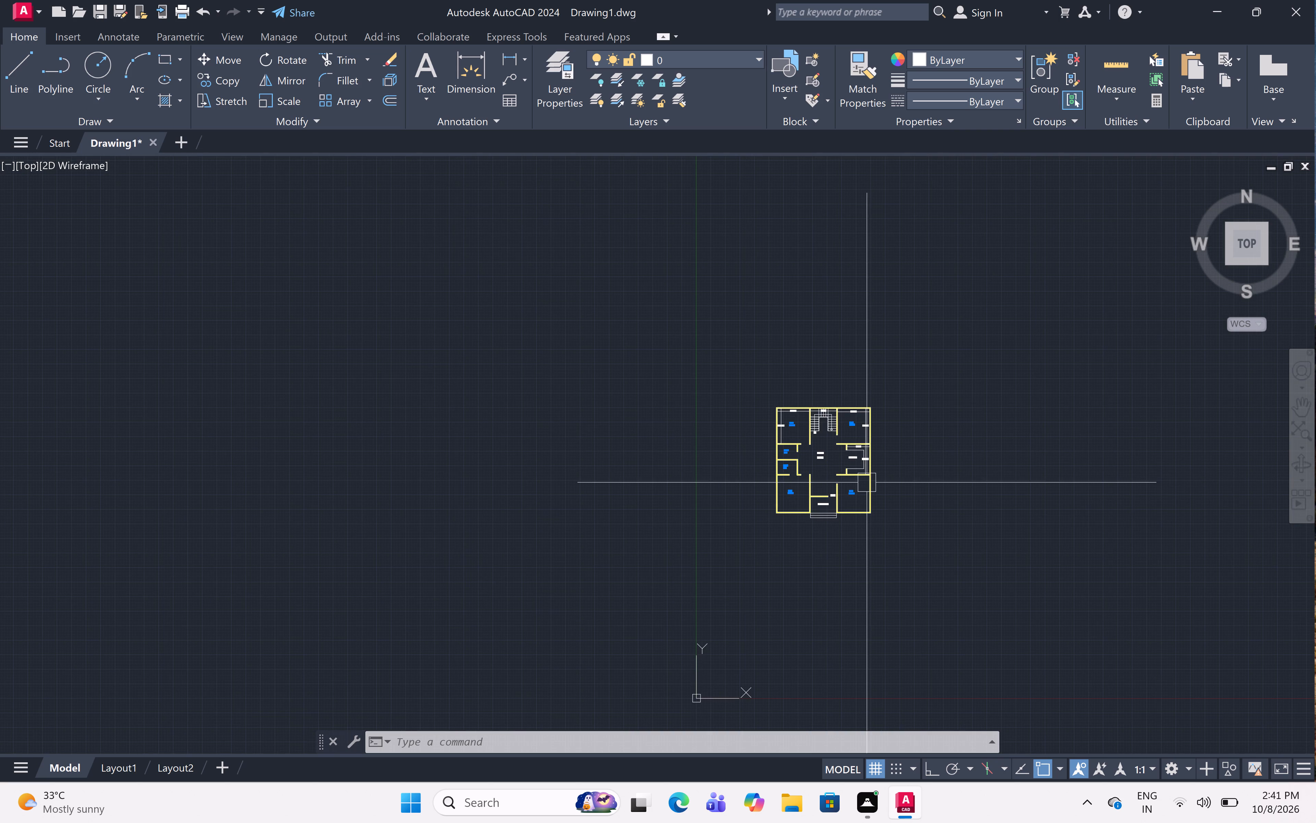
scroll(858, 548, "up", 2)
middle_click_drag(939, 463, 937, 502)
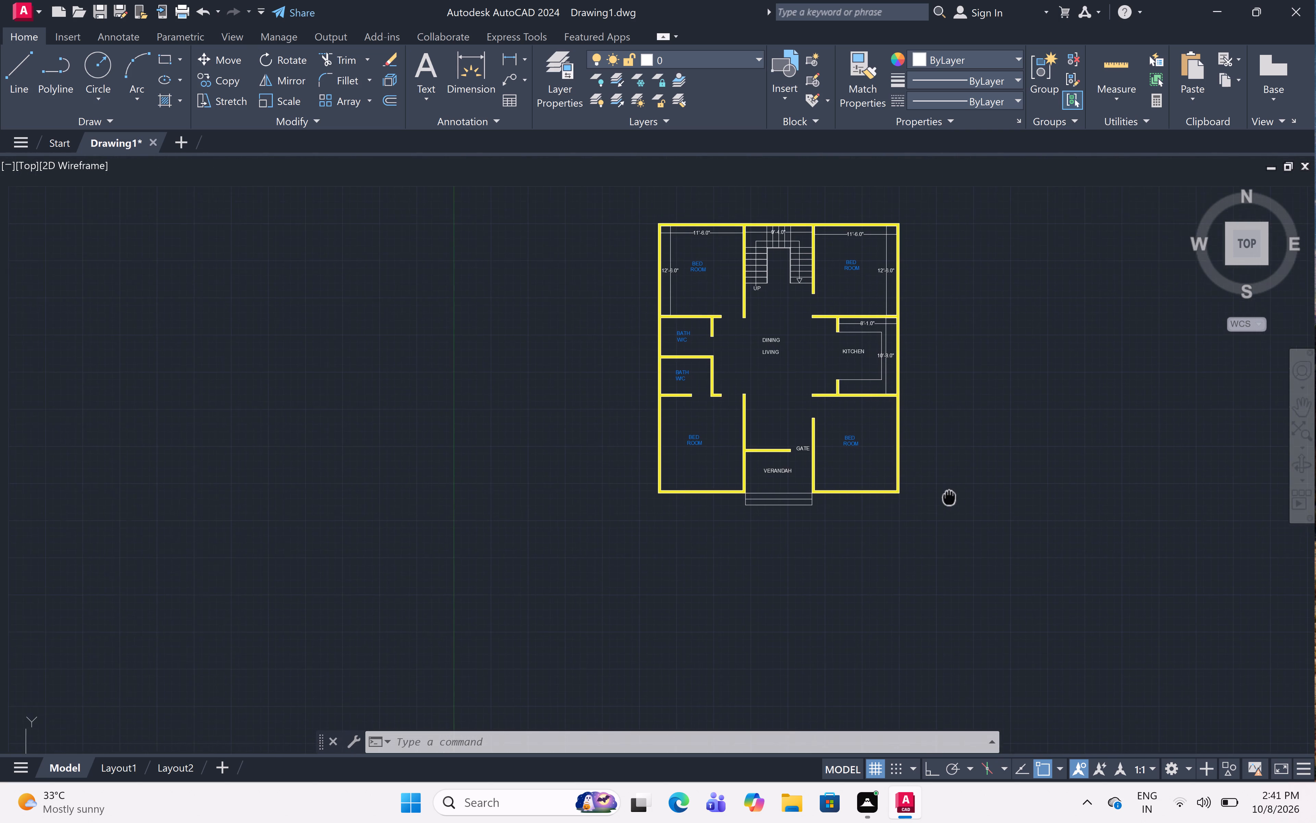
middle_click_drag(937, 502, 916, 504)
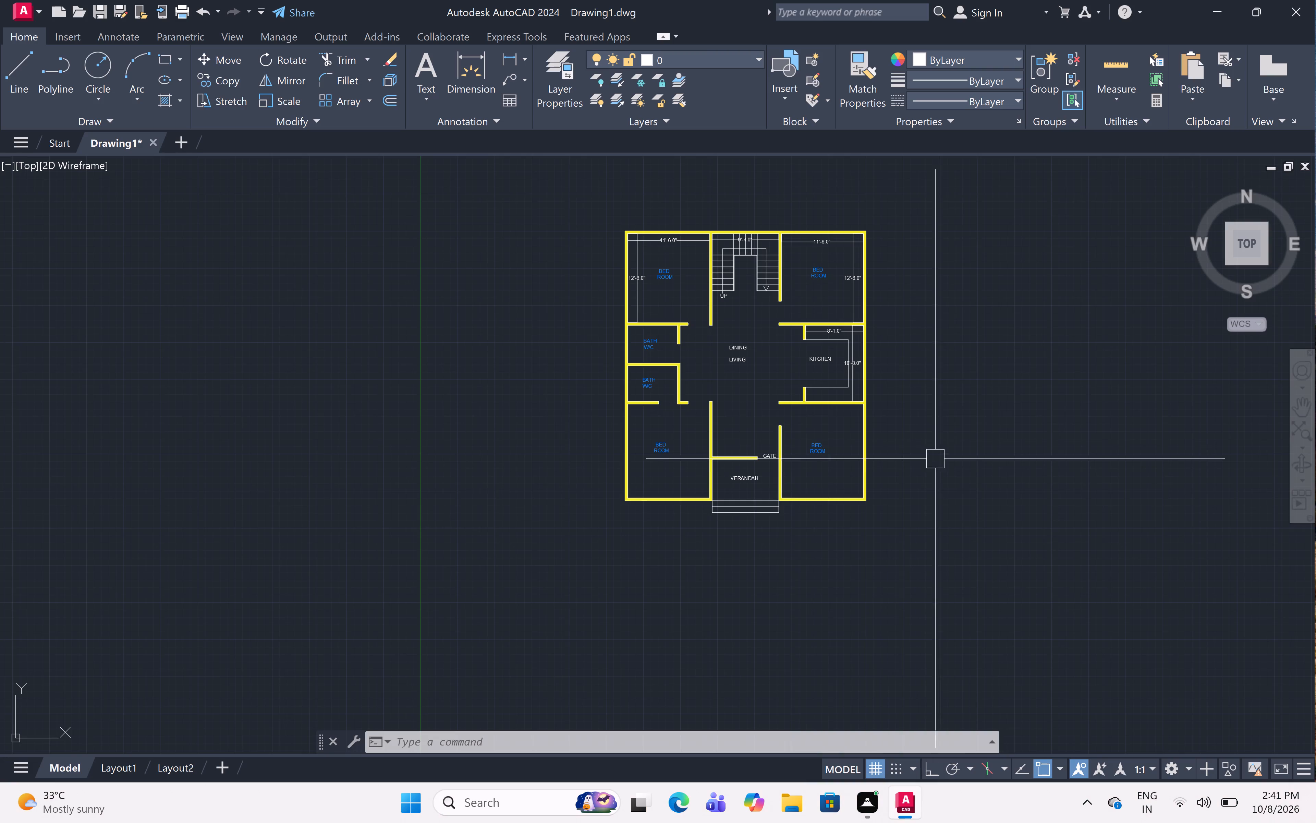
middle_click_drag(944, 412, 943, 494)
scroll(912, 447, "up", 1)
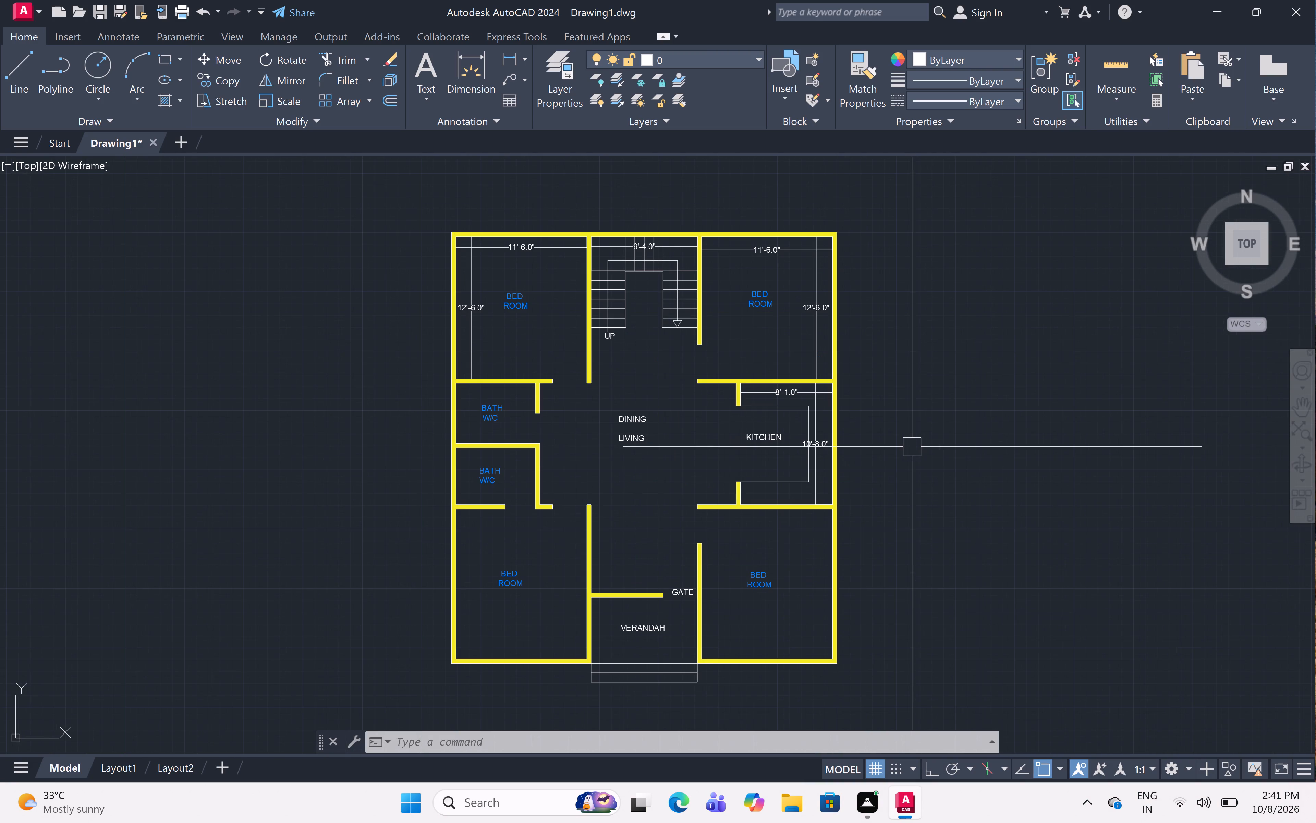
middle_click_drag(912, 447, 1070, 422)
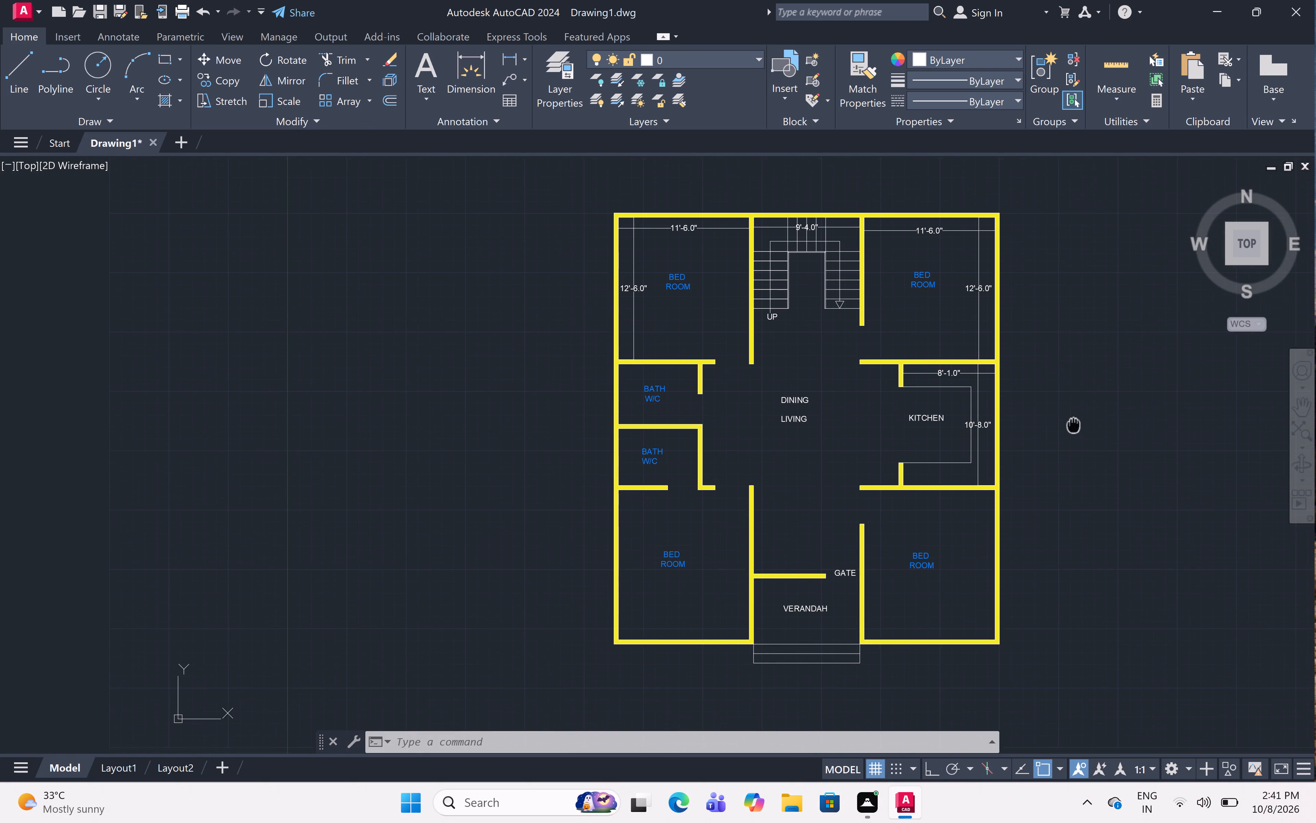
middle_click_drag(1070, 422, 1055, 417)
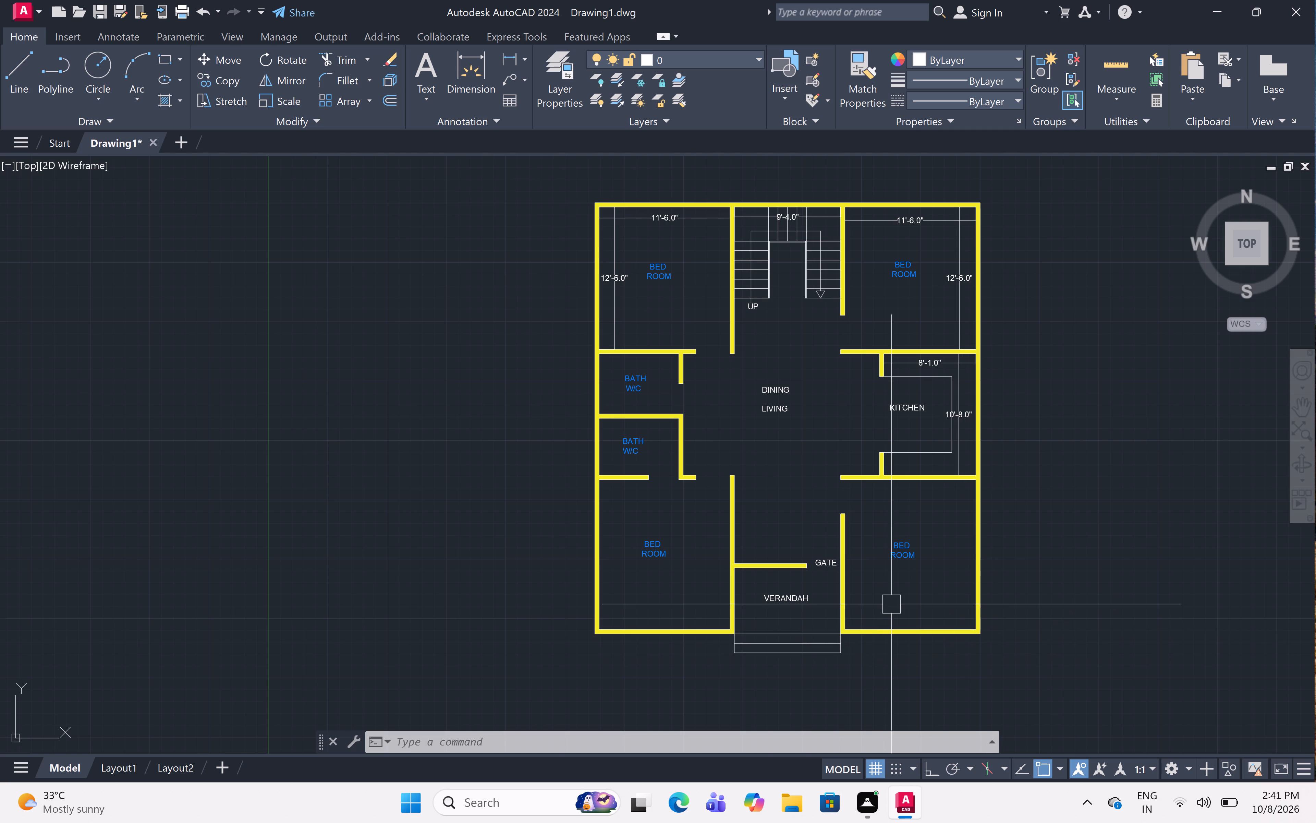
scroll(891, 604, "up", 1)
key("space")
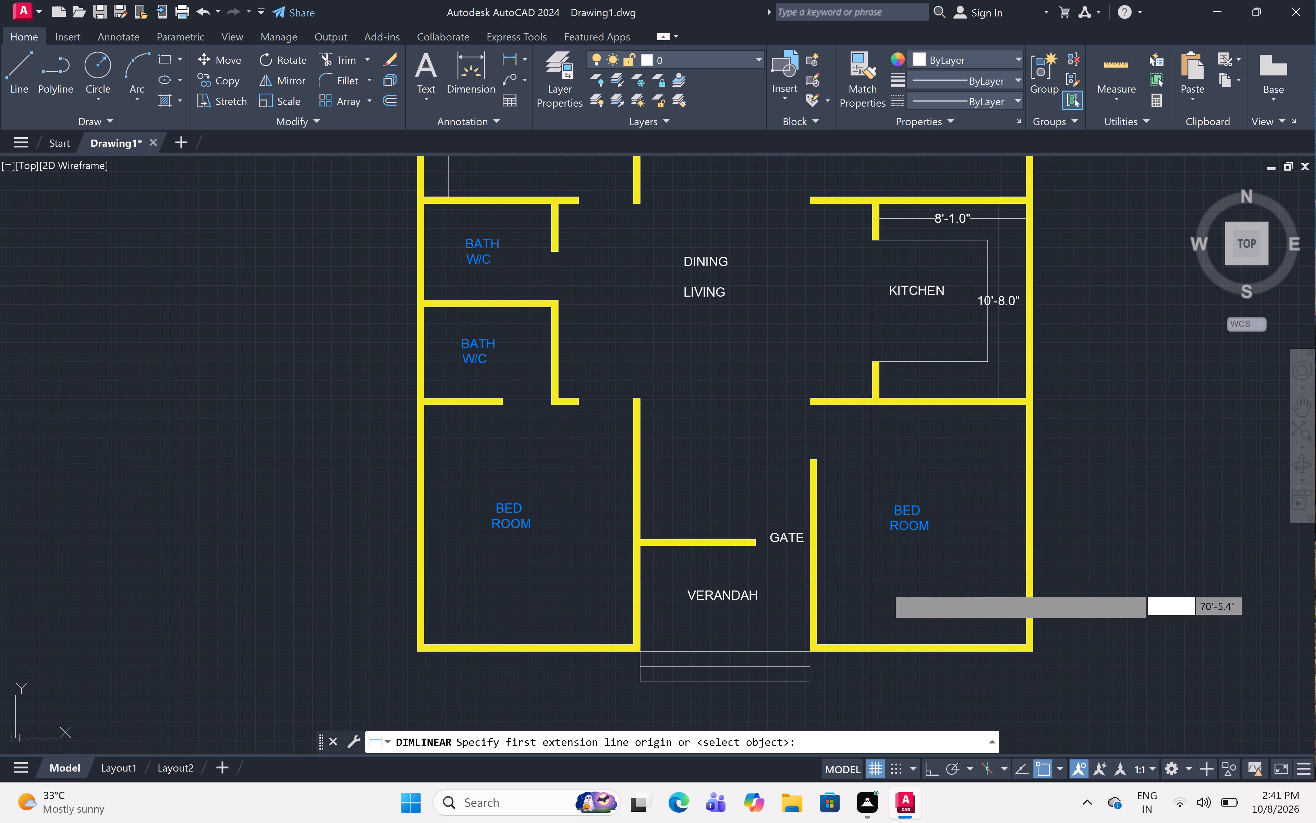
scroll(872, 646, "up", 2)
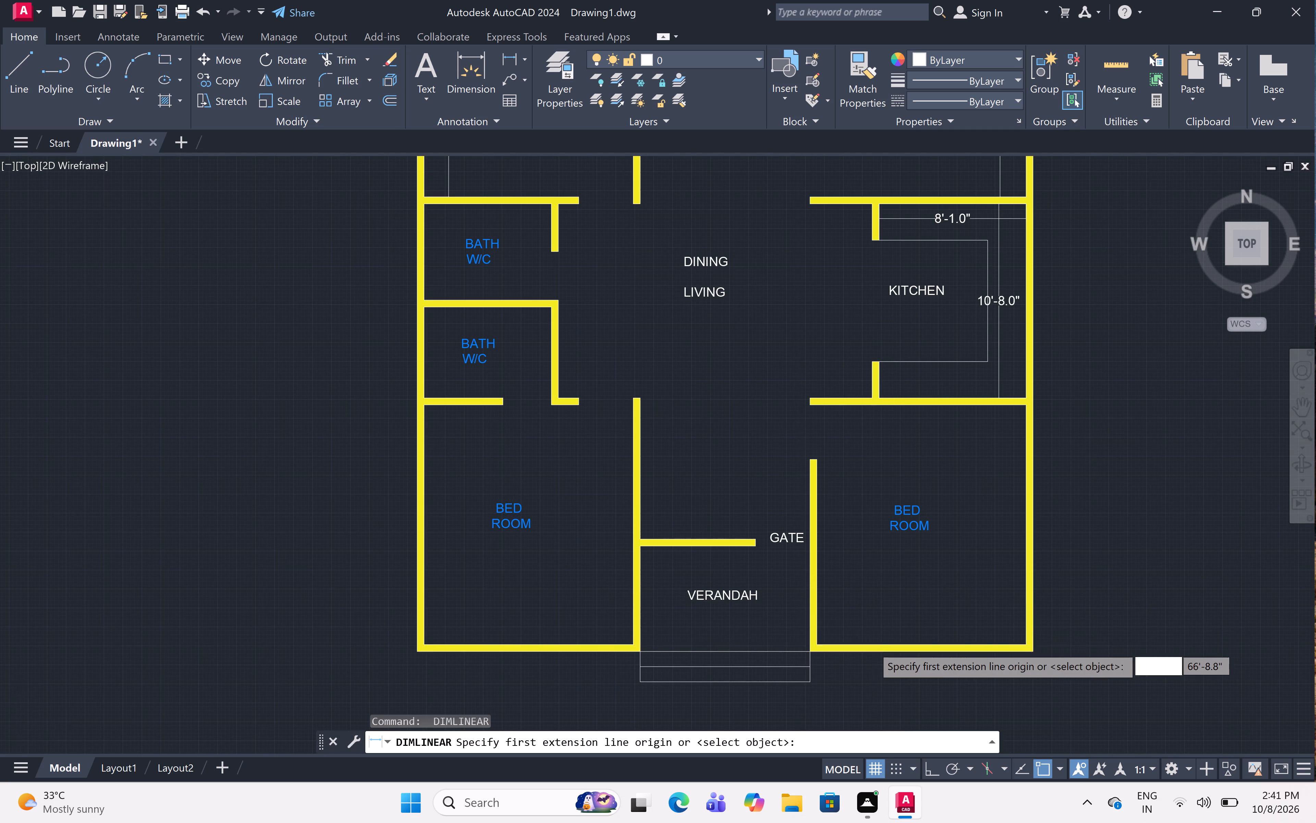
scroll(872, 646, "up", 1)
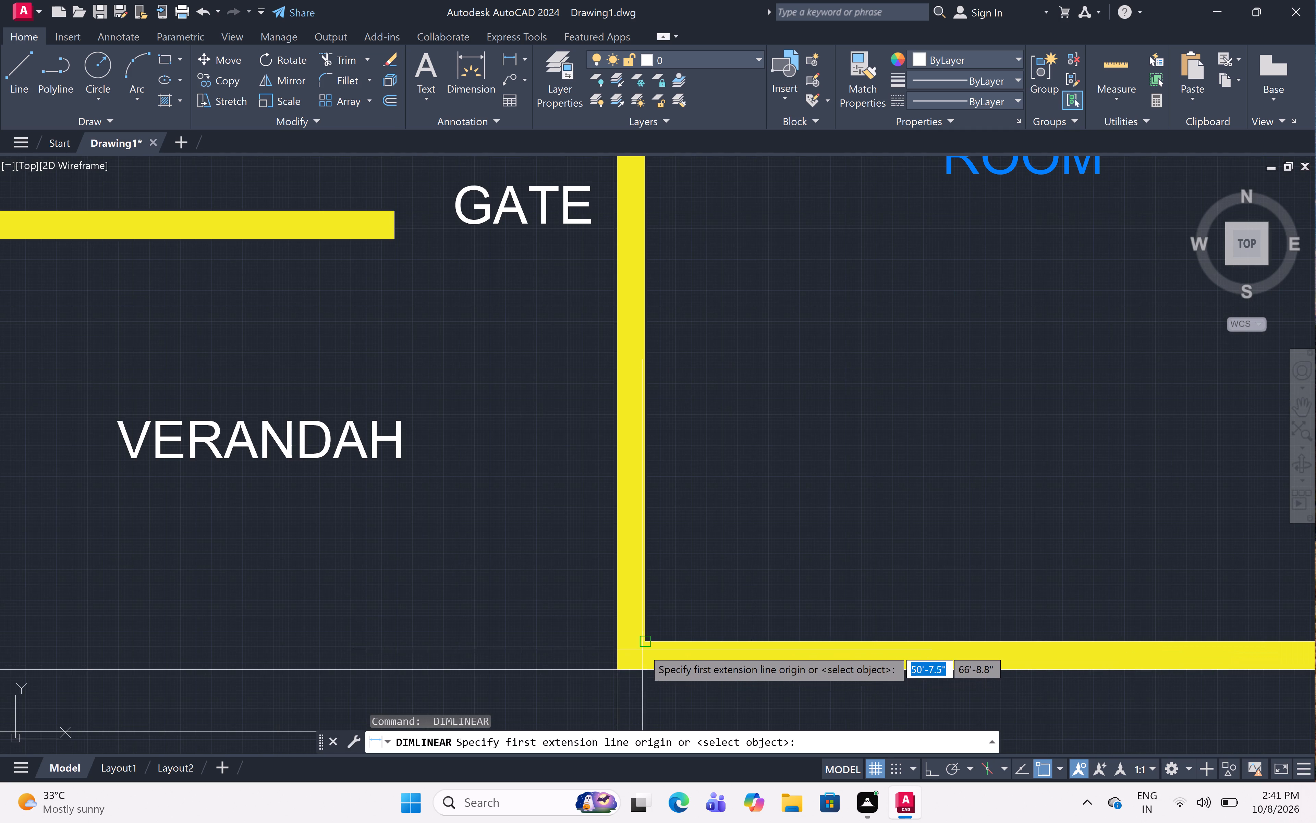
left_click(642, 637)
scroll(715, 536, "down", 4)
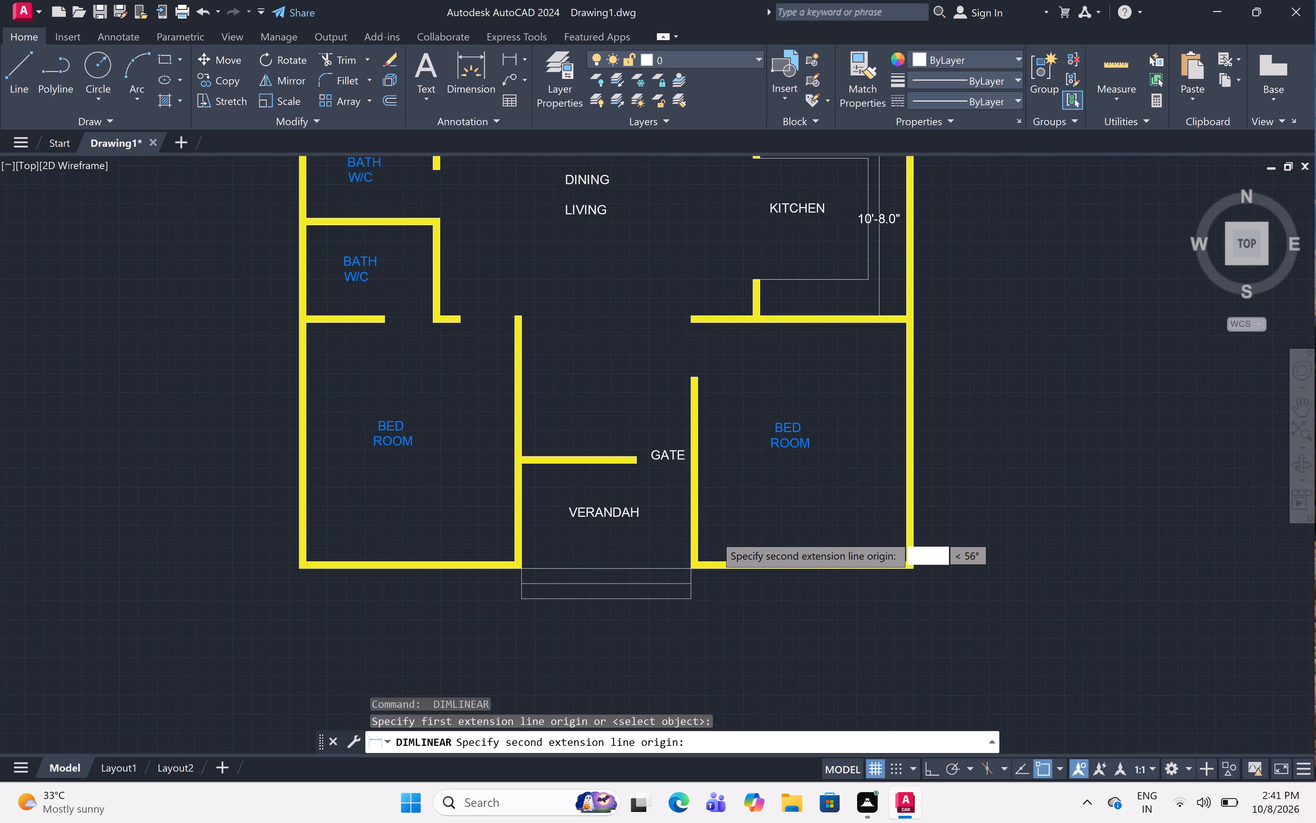
scroll(840, 535, "up", 3)
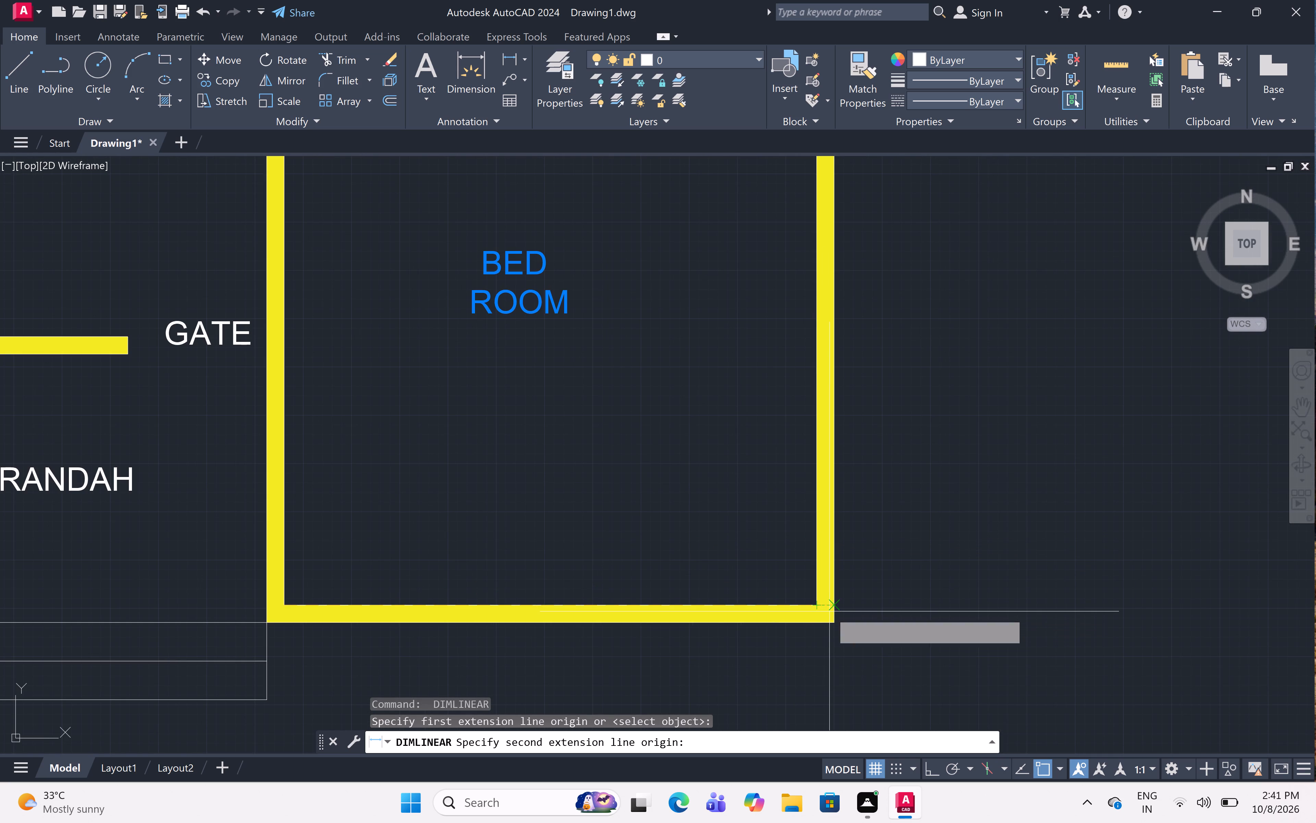
left_click(818, 605)
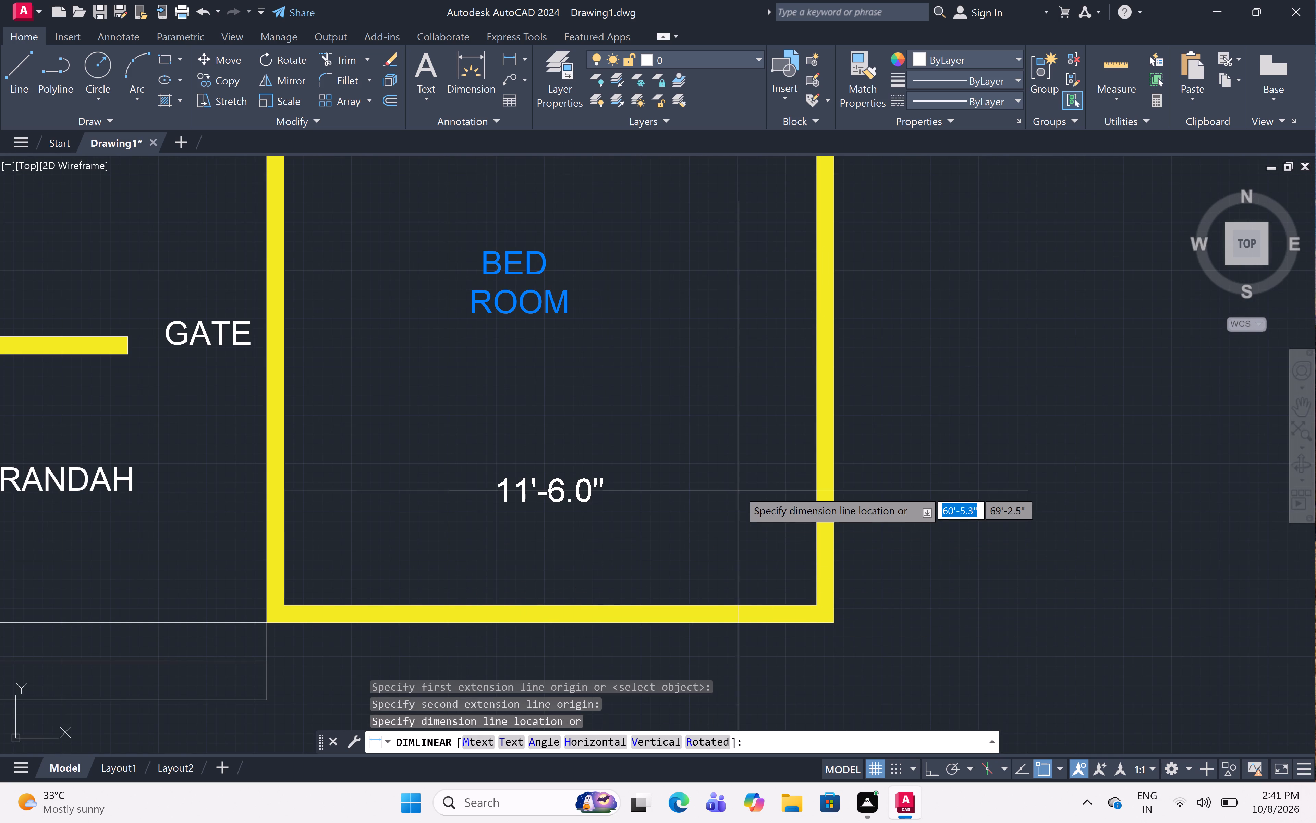
left_click(759, 542)
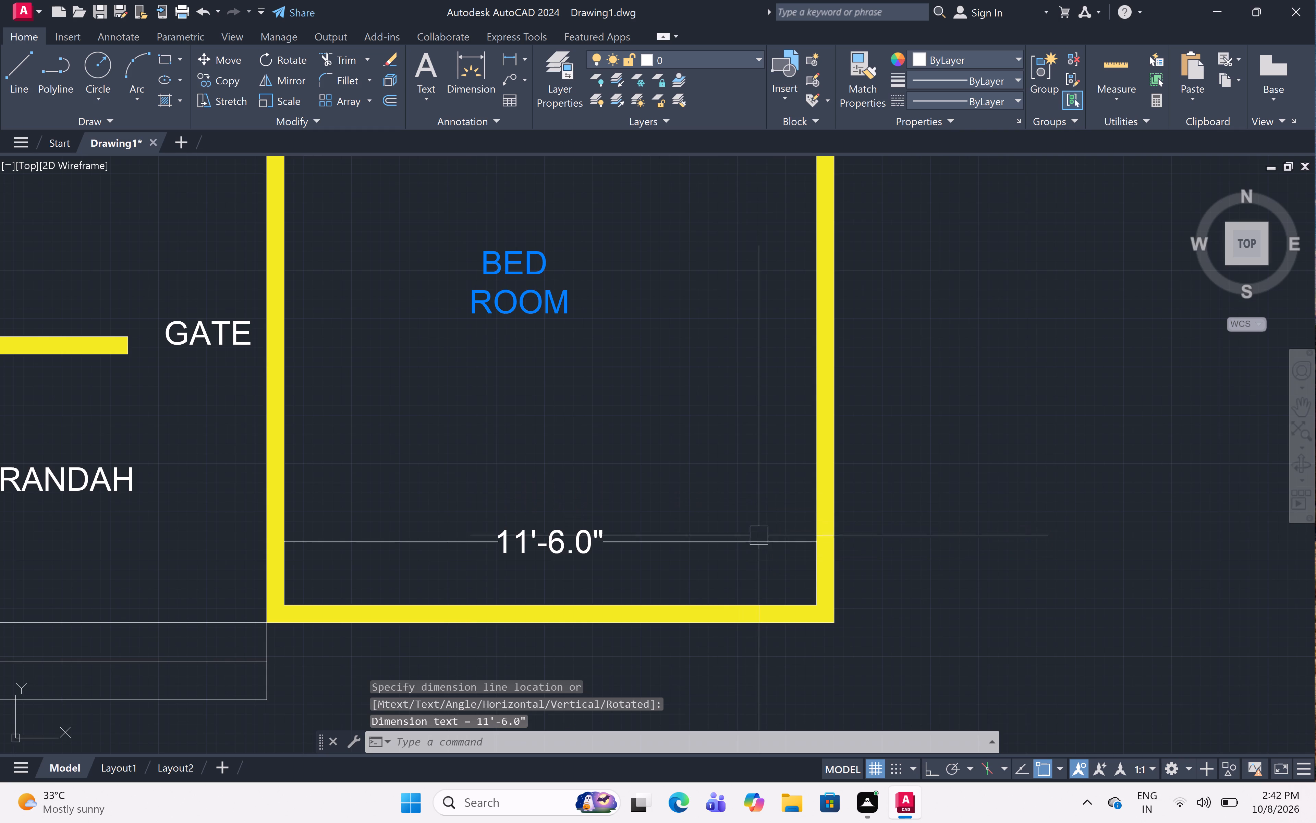
Add a vertical linear dimension for the southeast bedroom's inner north-south length, placed inside the room beside the east wall.
scroll(765, 467, "down", 2)
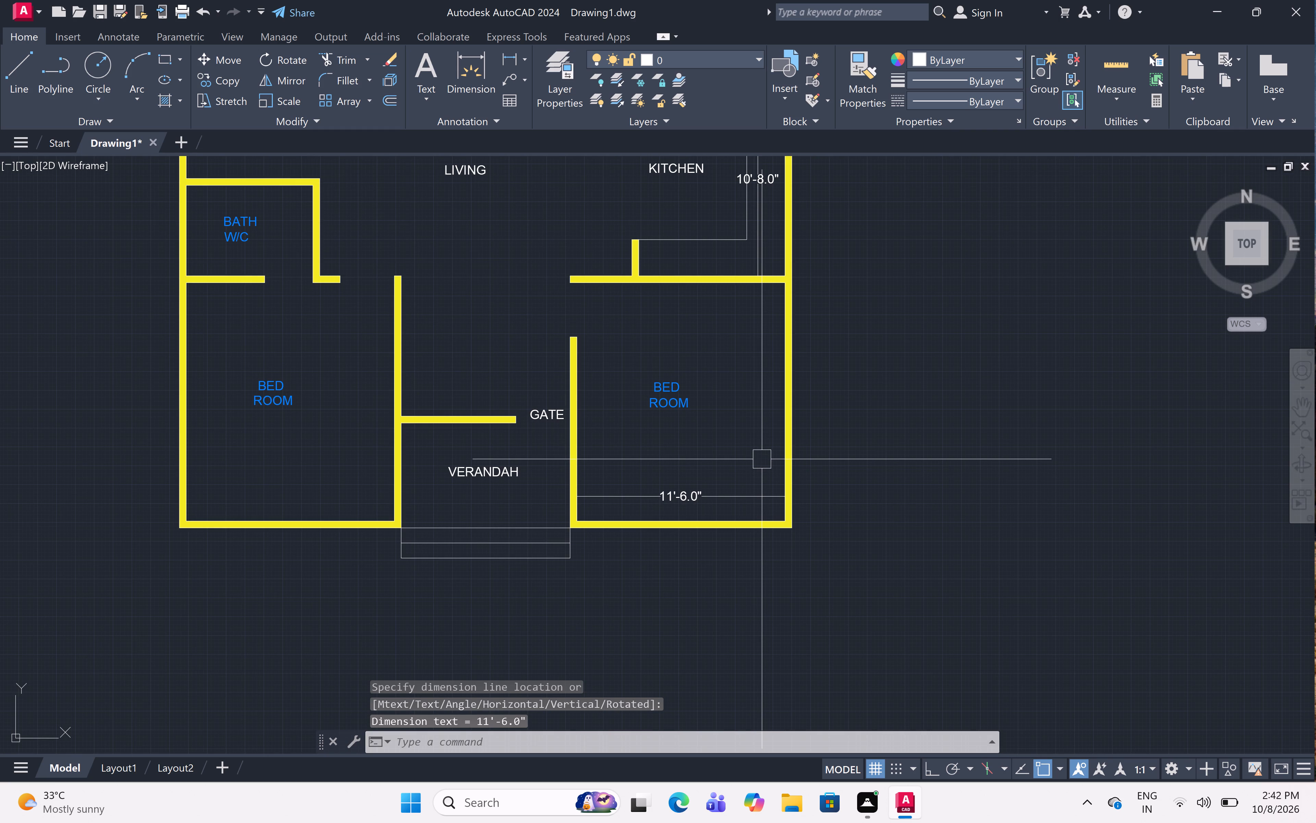
key("space")
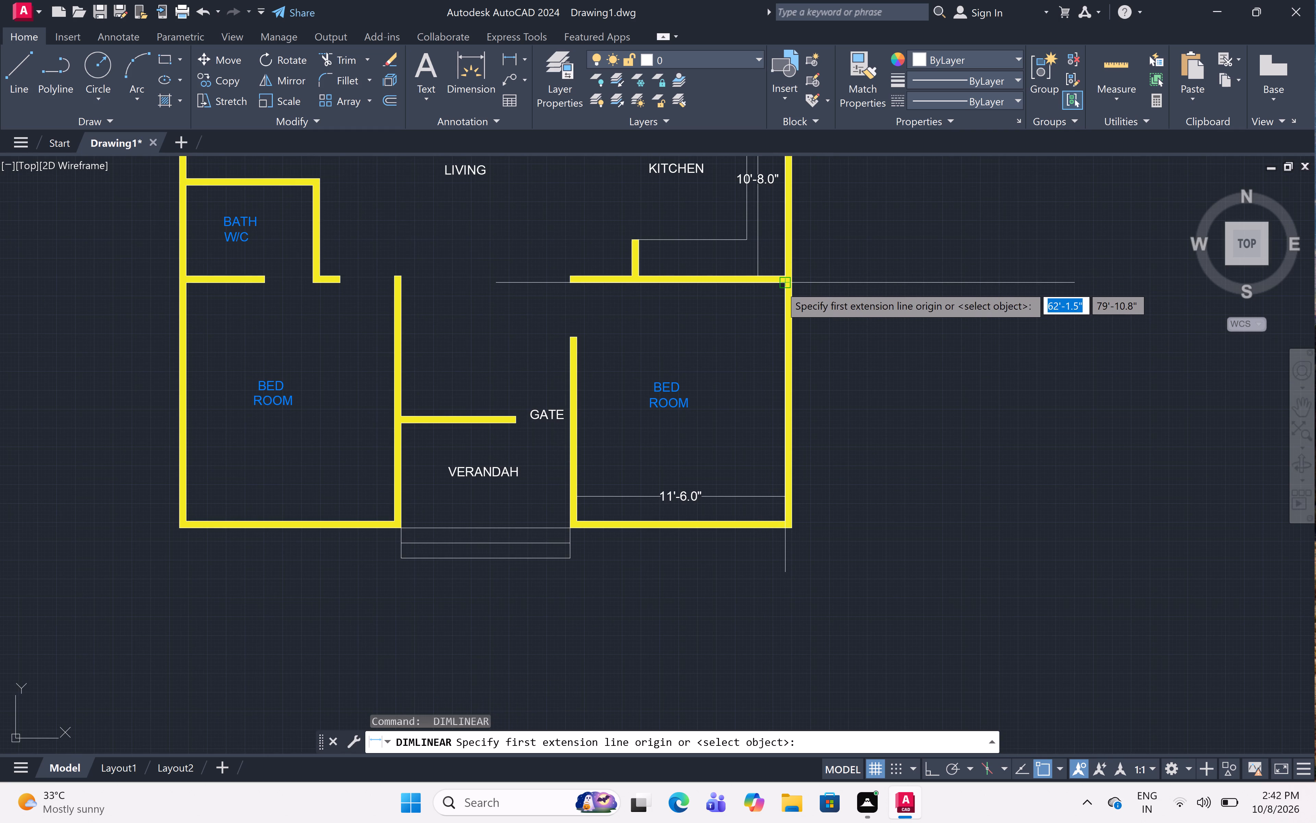
left_click(780, 286)
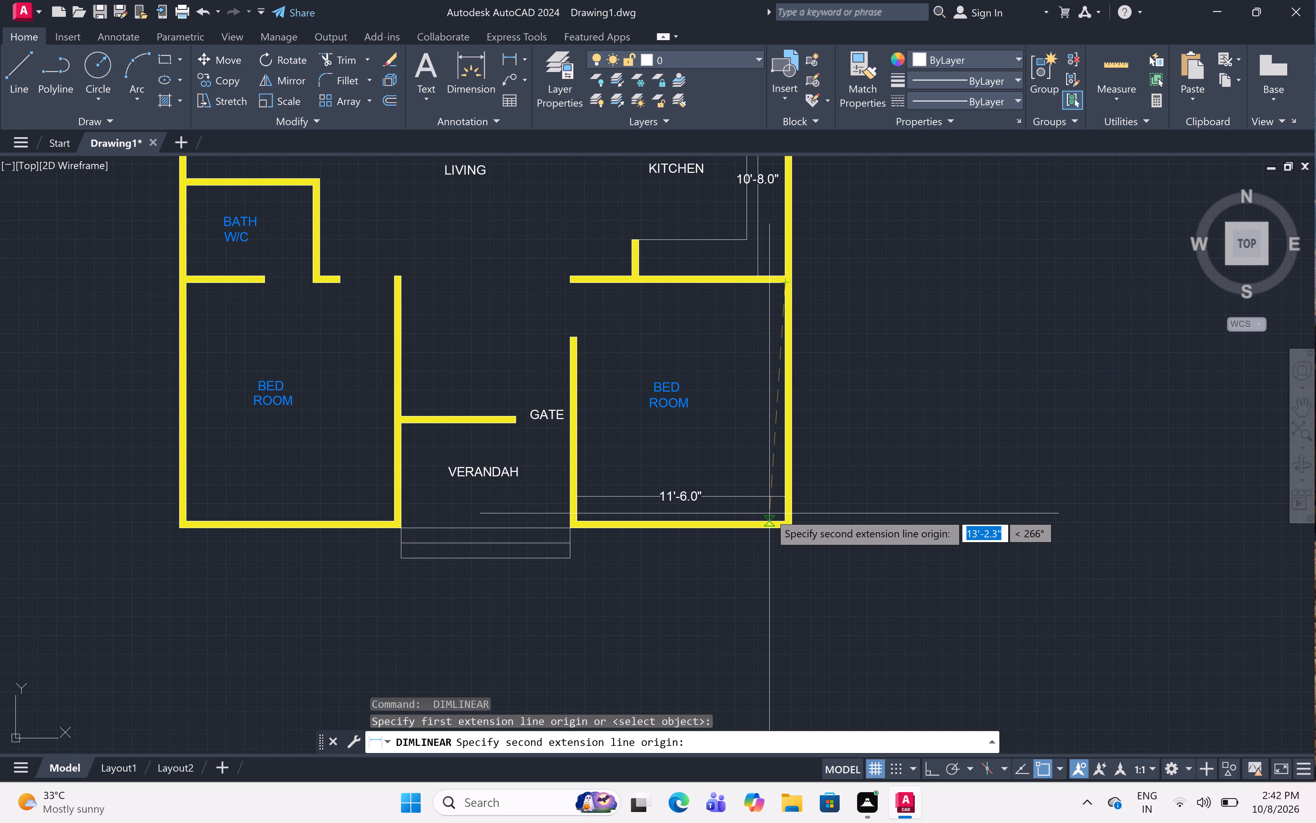
scroll(779, 519, "up", 3)
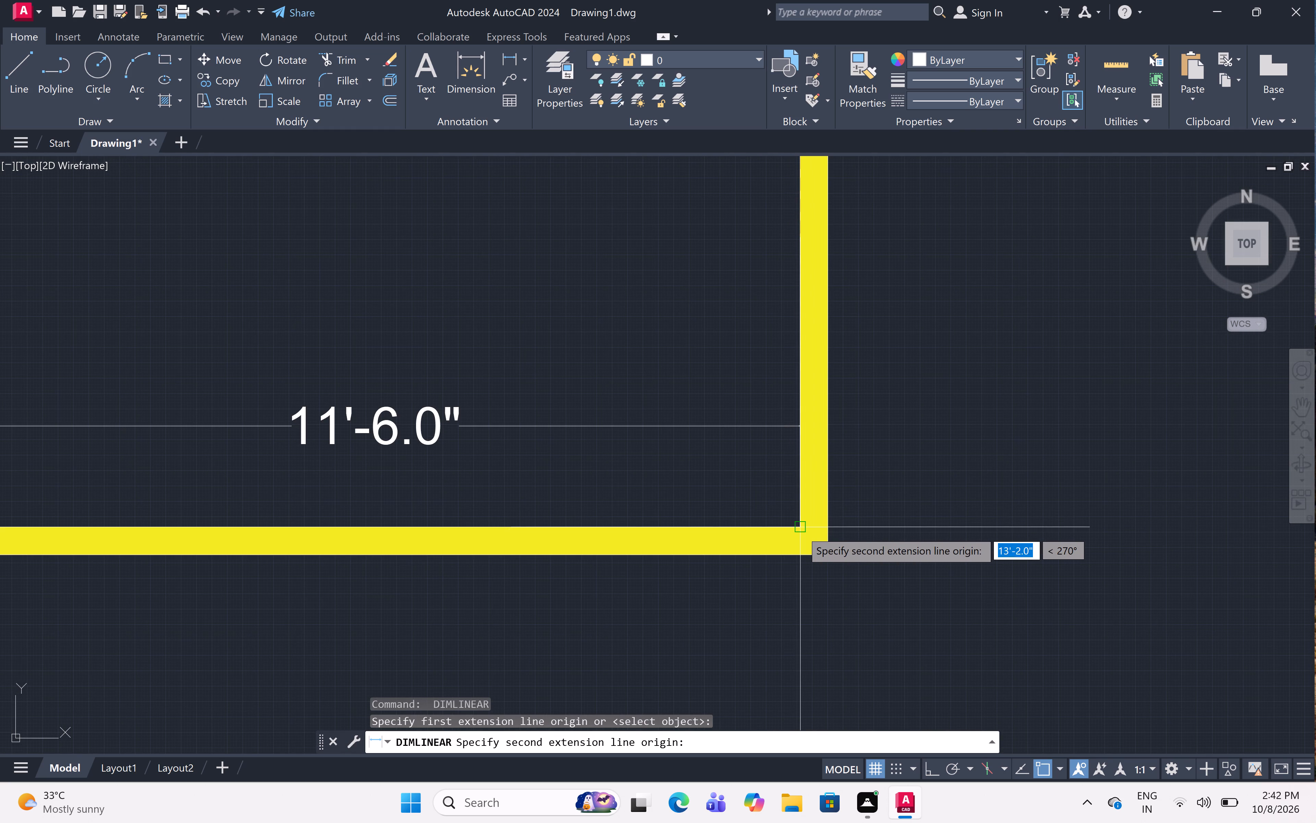
left_click(801, 530)
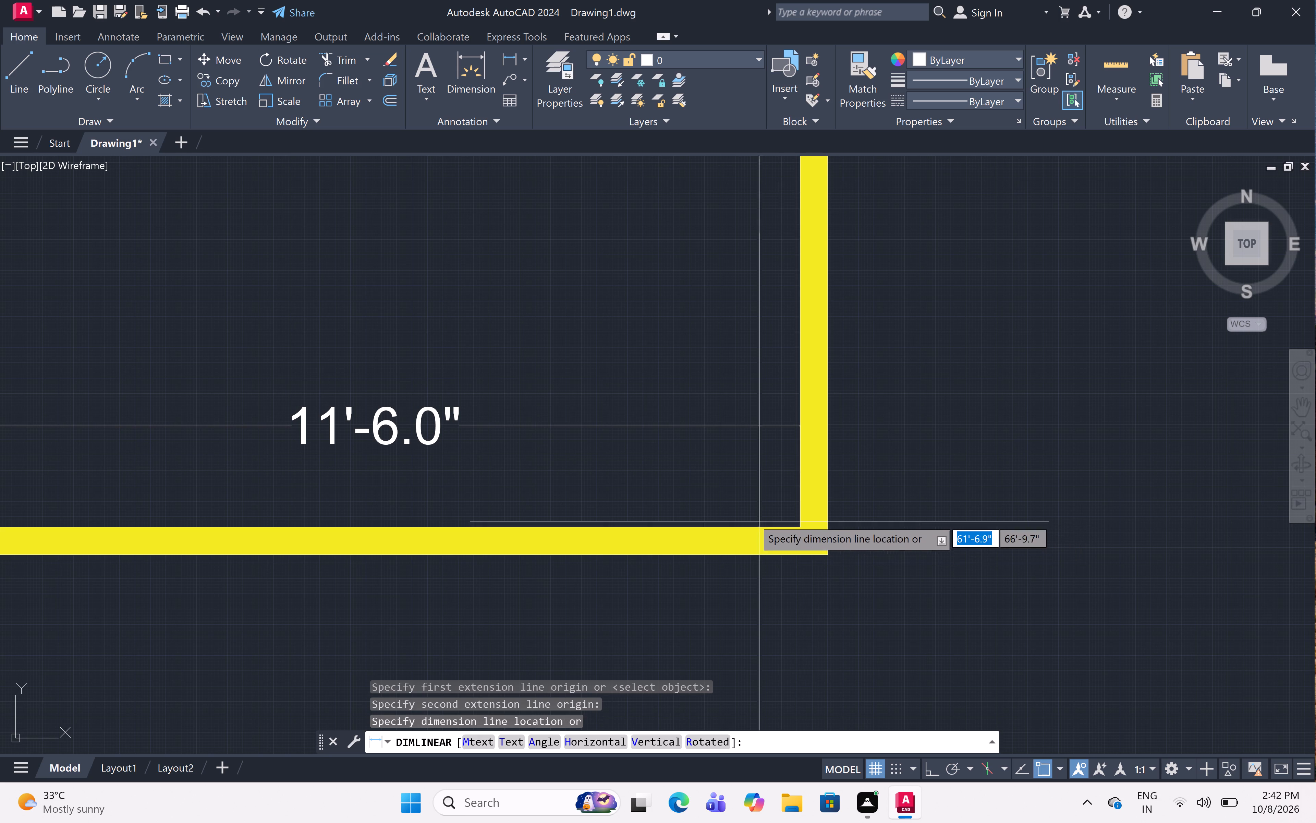
scroll(734, 512, "down", 3)
left_click(723, 505)
Add a vertical linear dimension for the southwest bedroom's inner north-south length, placed inside the room beside the west wall.
scroll(720, 482, "down", 2)
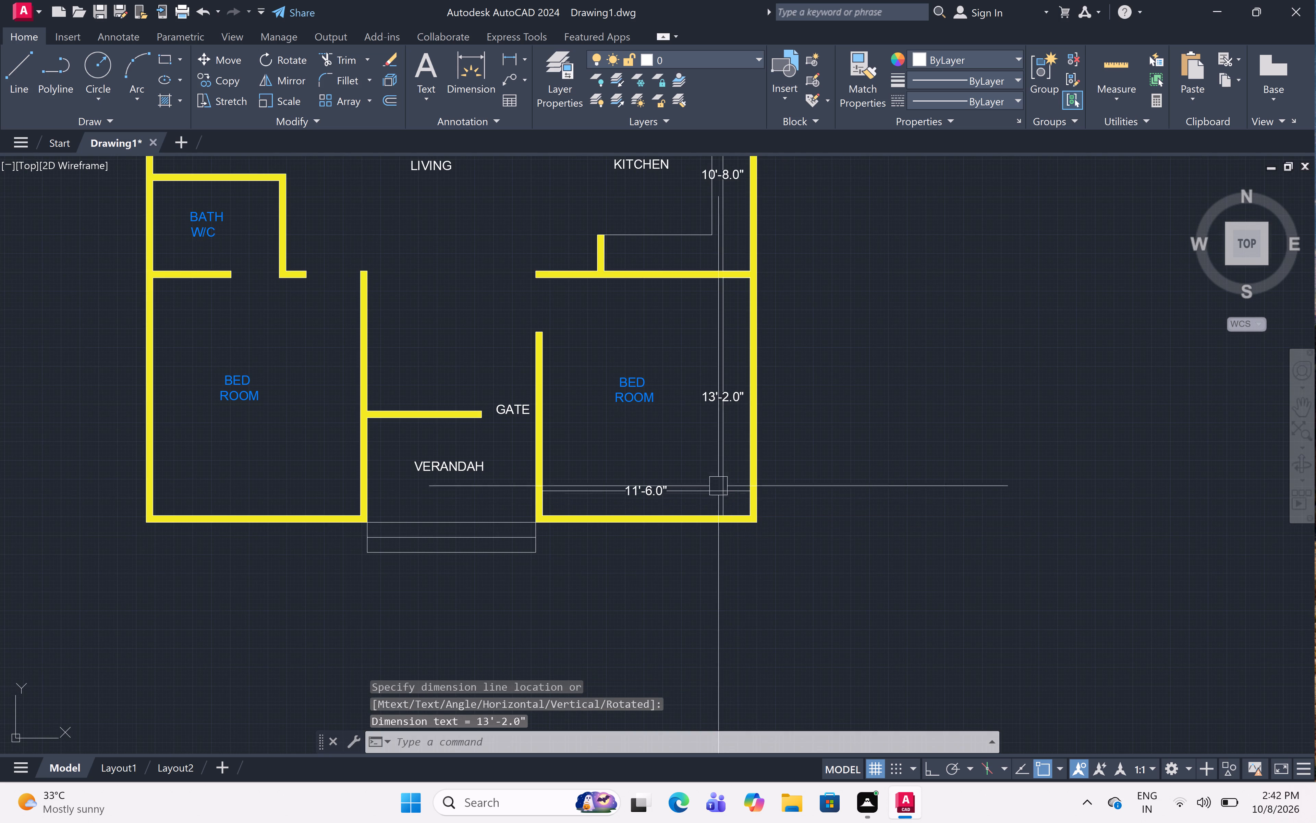
scroll(720, 482, "down", 2)
scroll(613, 490, "up", 1)
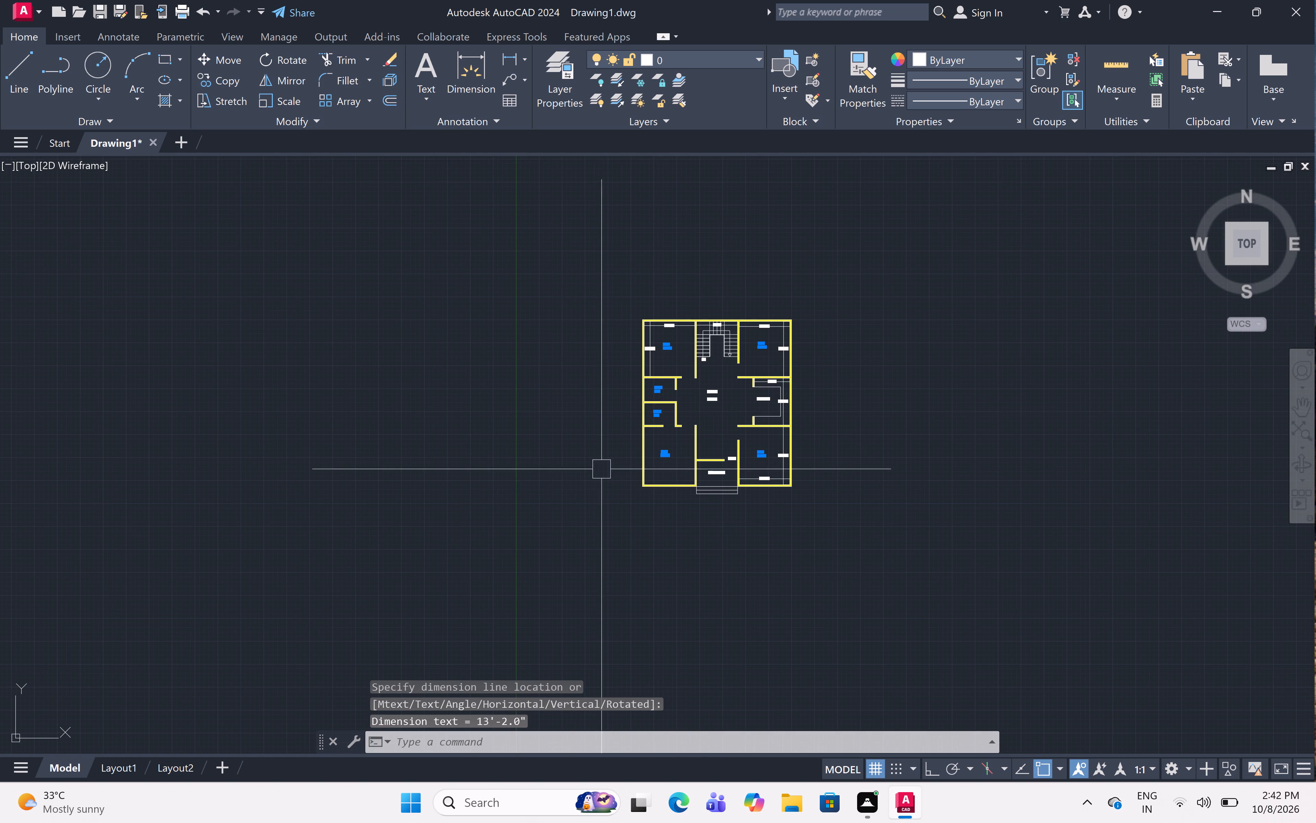
scroll(653, 451, "up", 3)
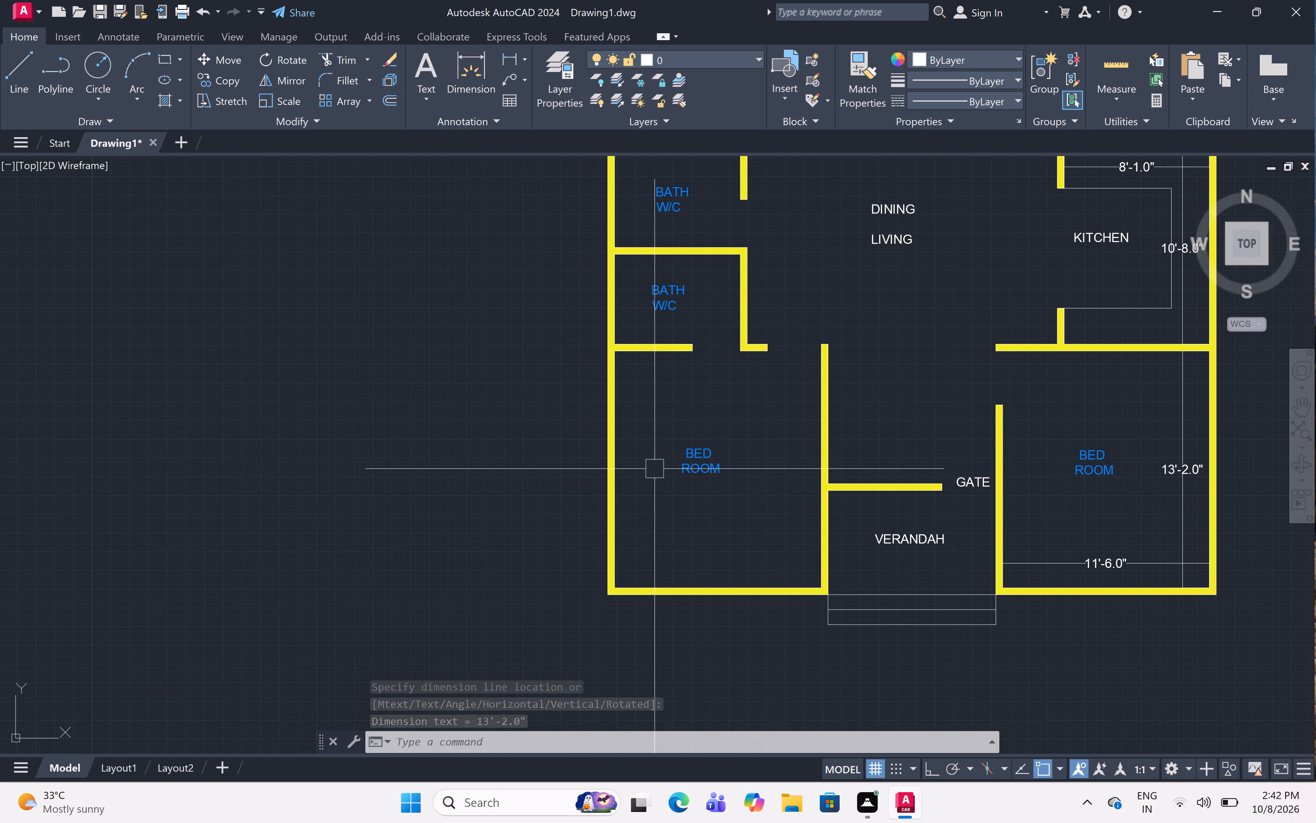
key("space")
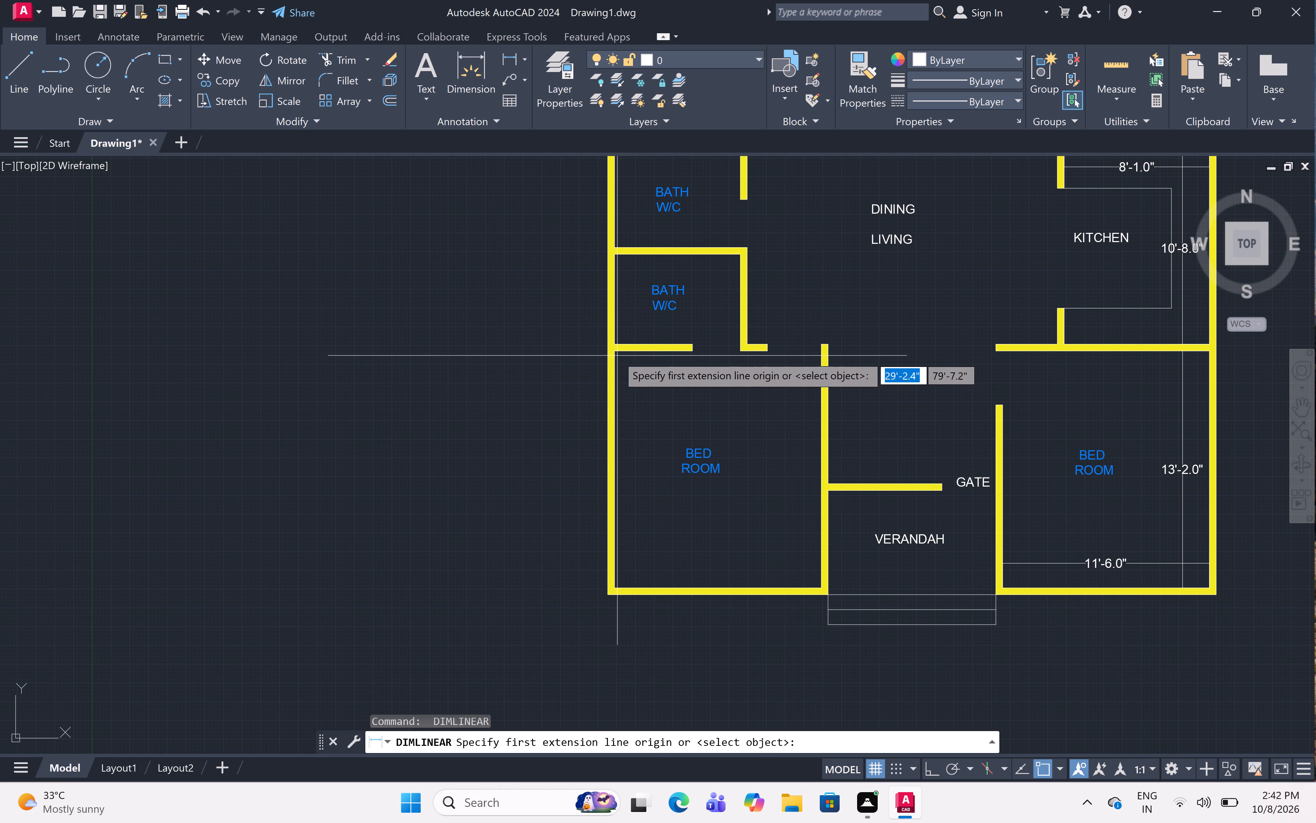
left_click(619, 354)
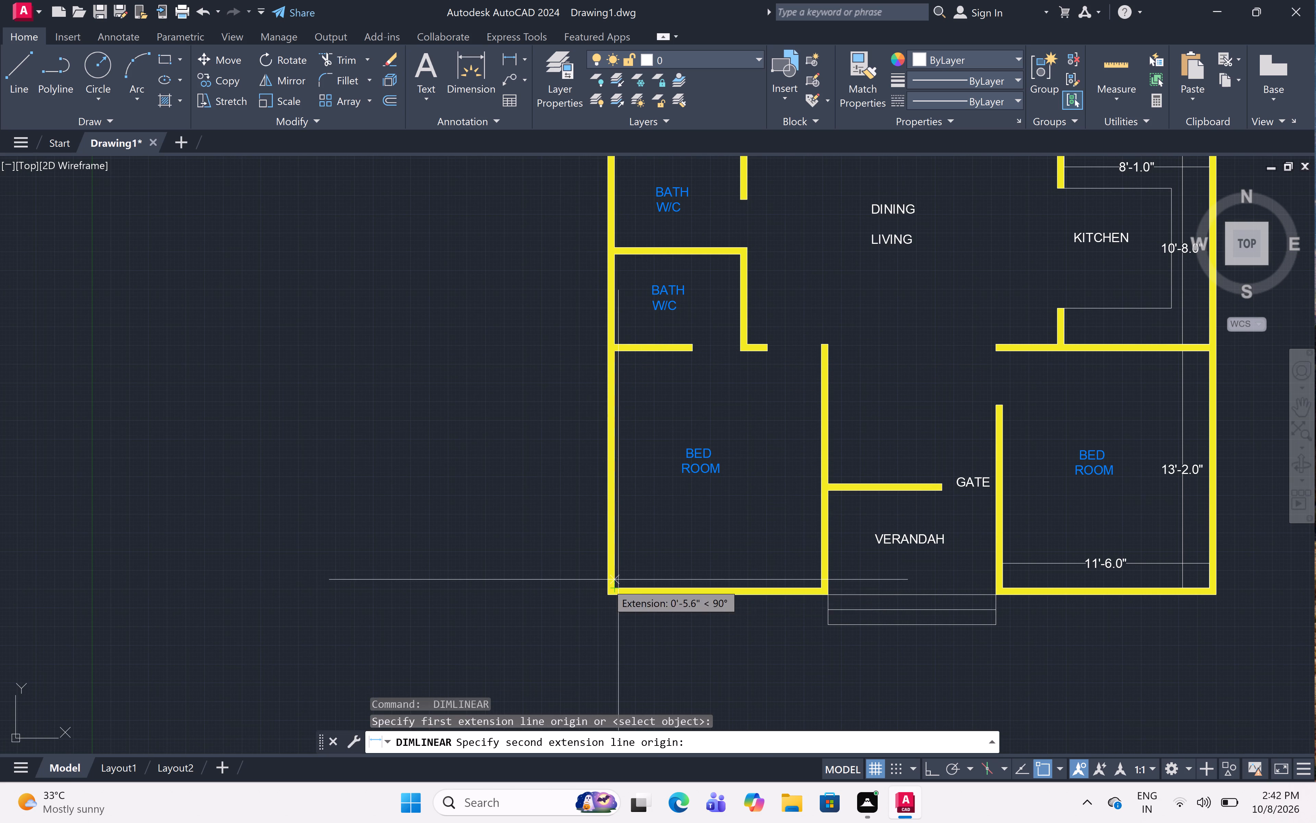
scroll(647, 593, "up", 2)
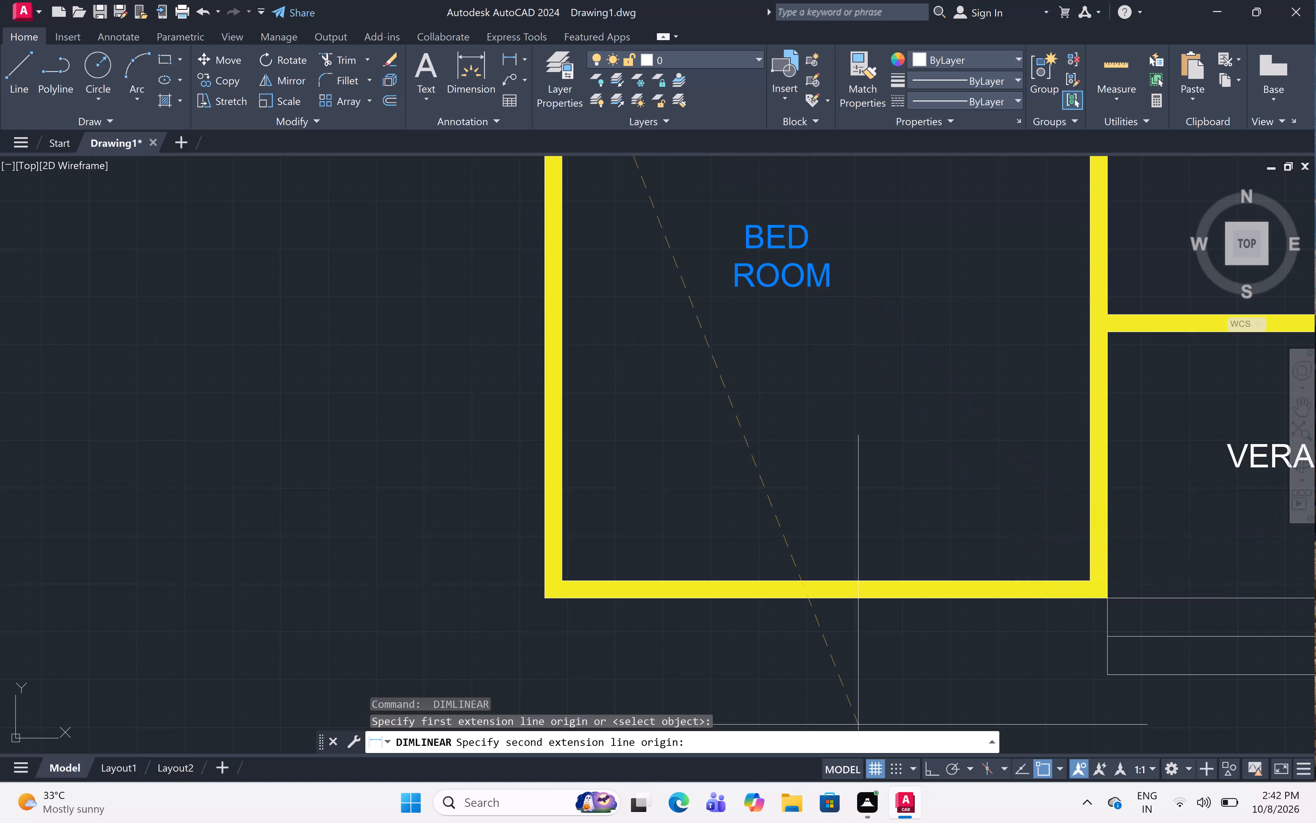
left_click(561, 576)
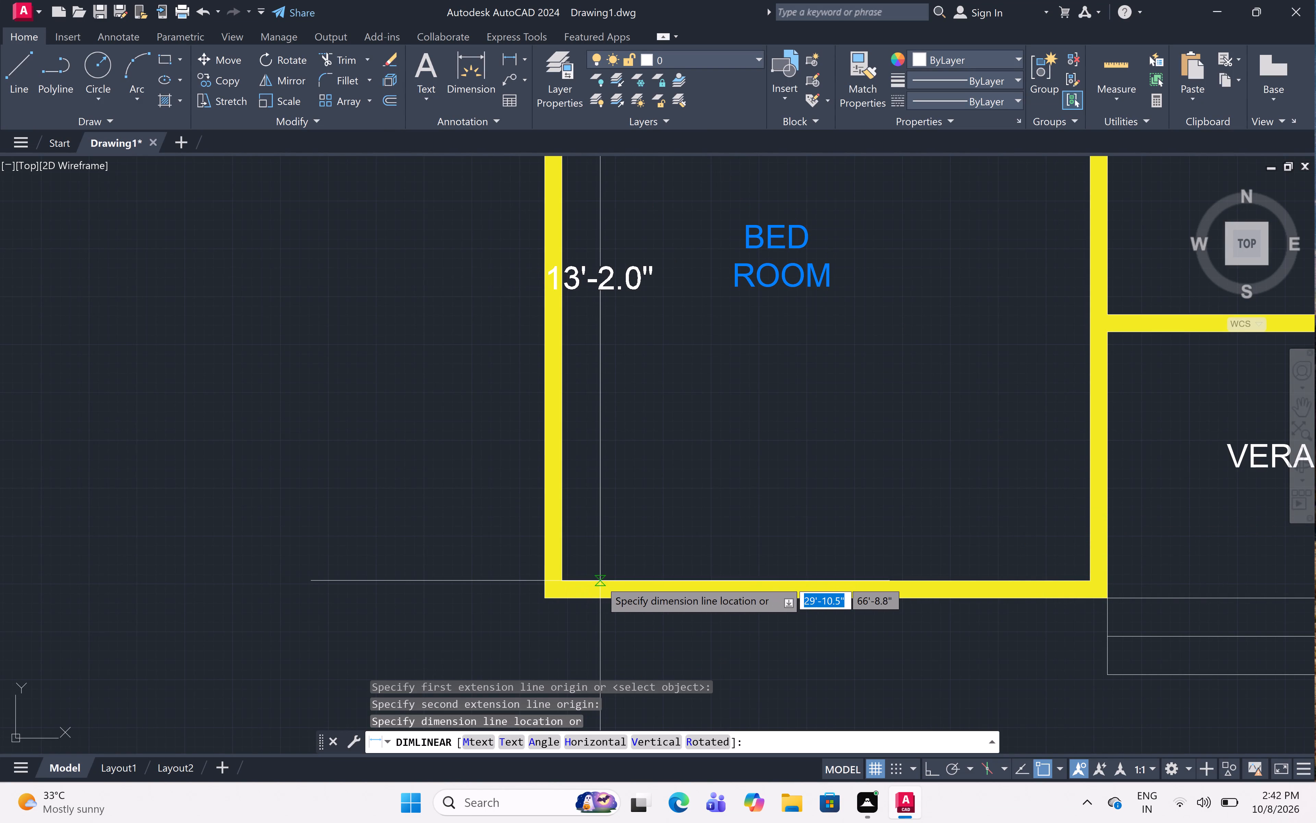
left_click(625, 577)
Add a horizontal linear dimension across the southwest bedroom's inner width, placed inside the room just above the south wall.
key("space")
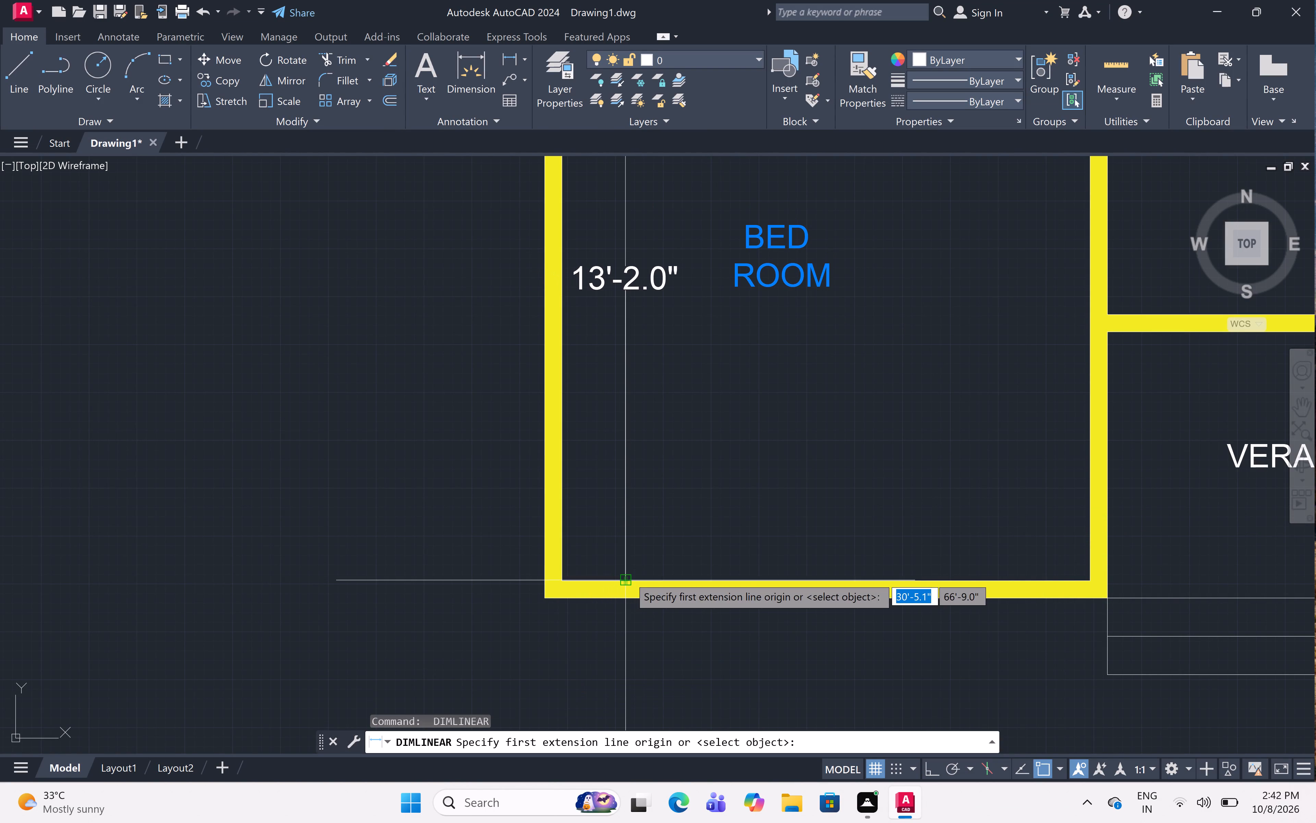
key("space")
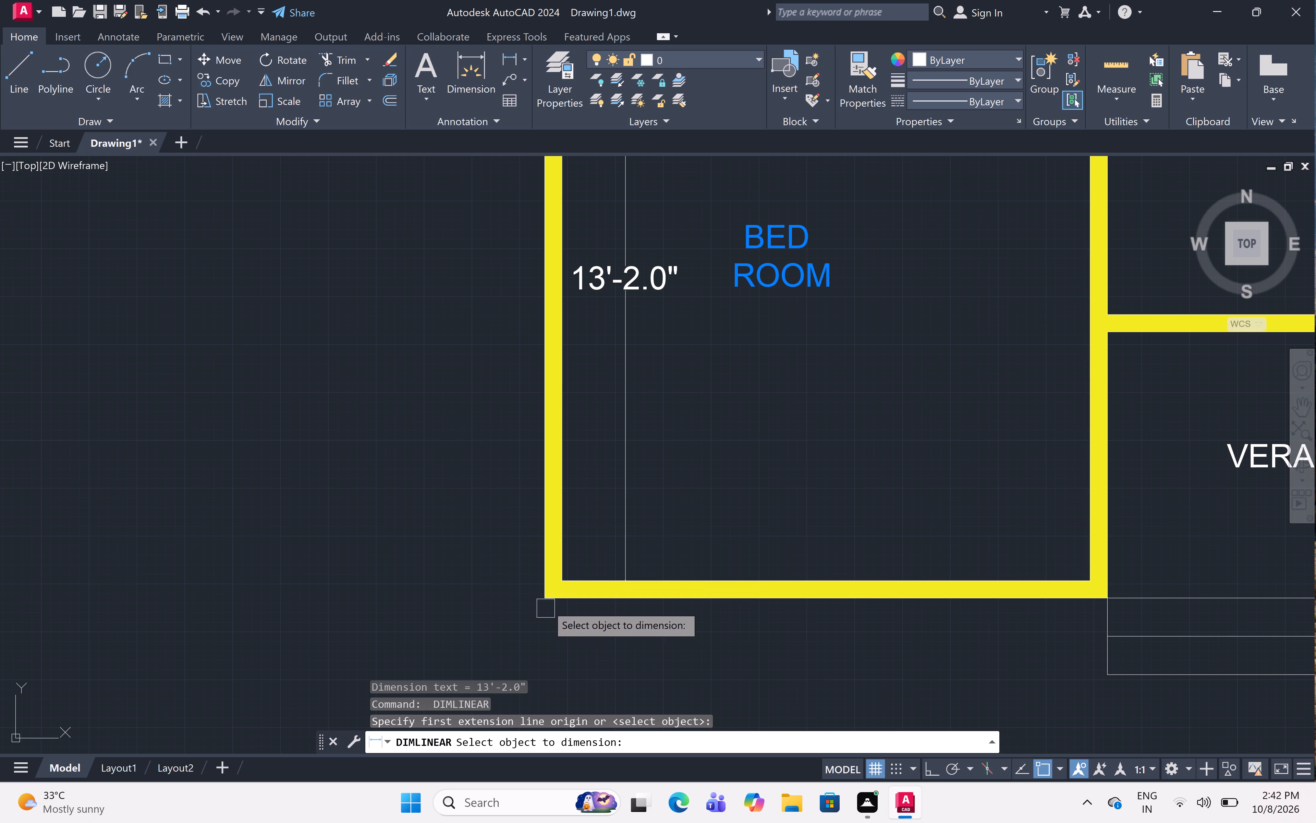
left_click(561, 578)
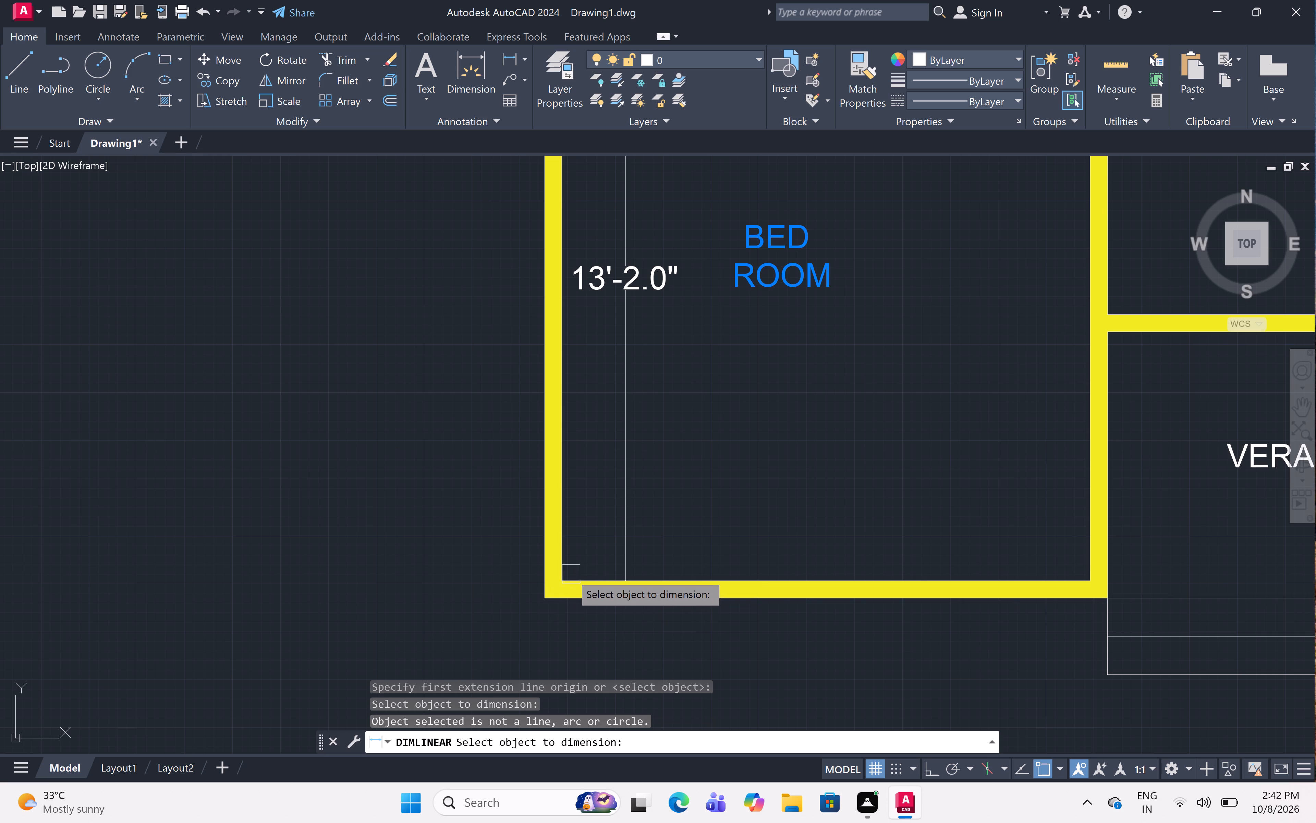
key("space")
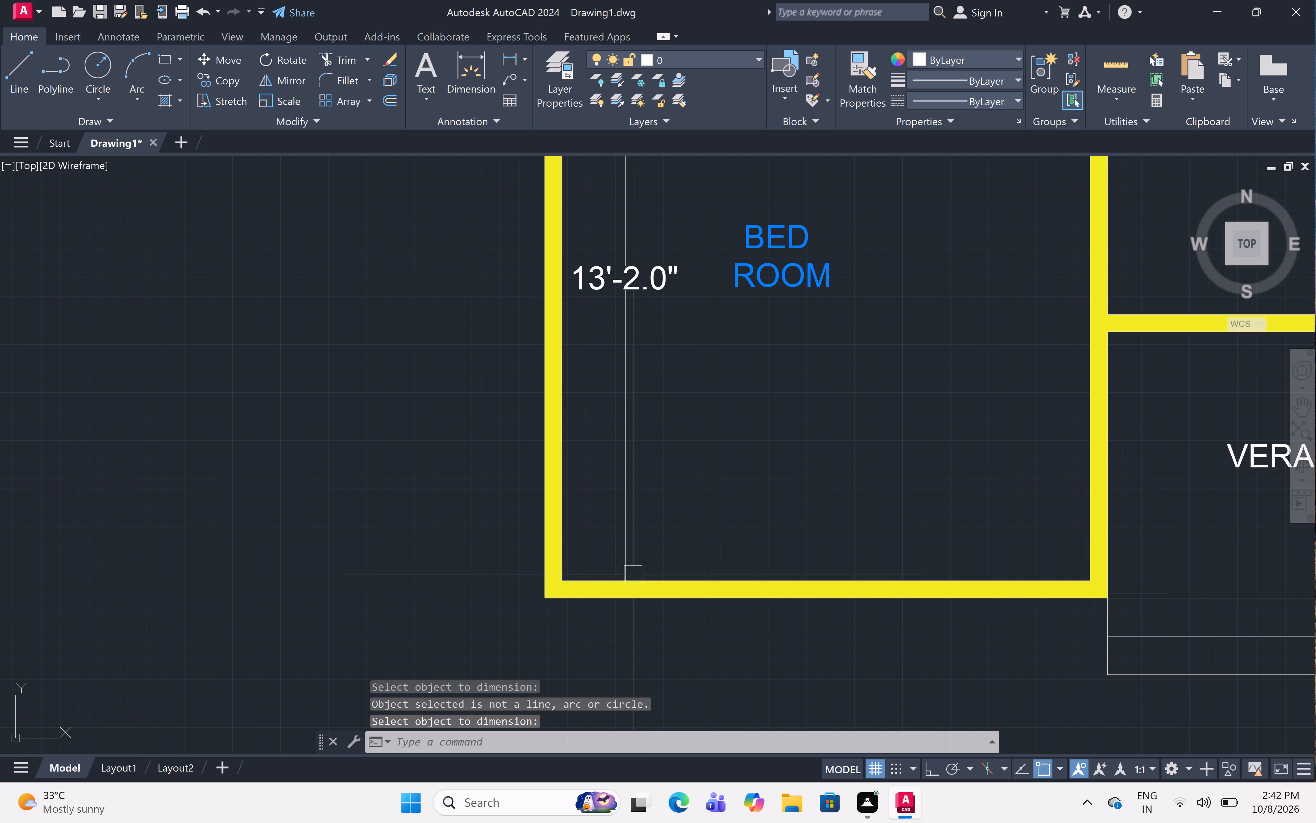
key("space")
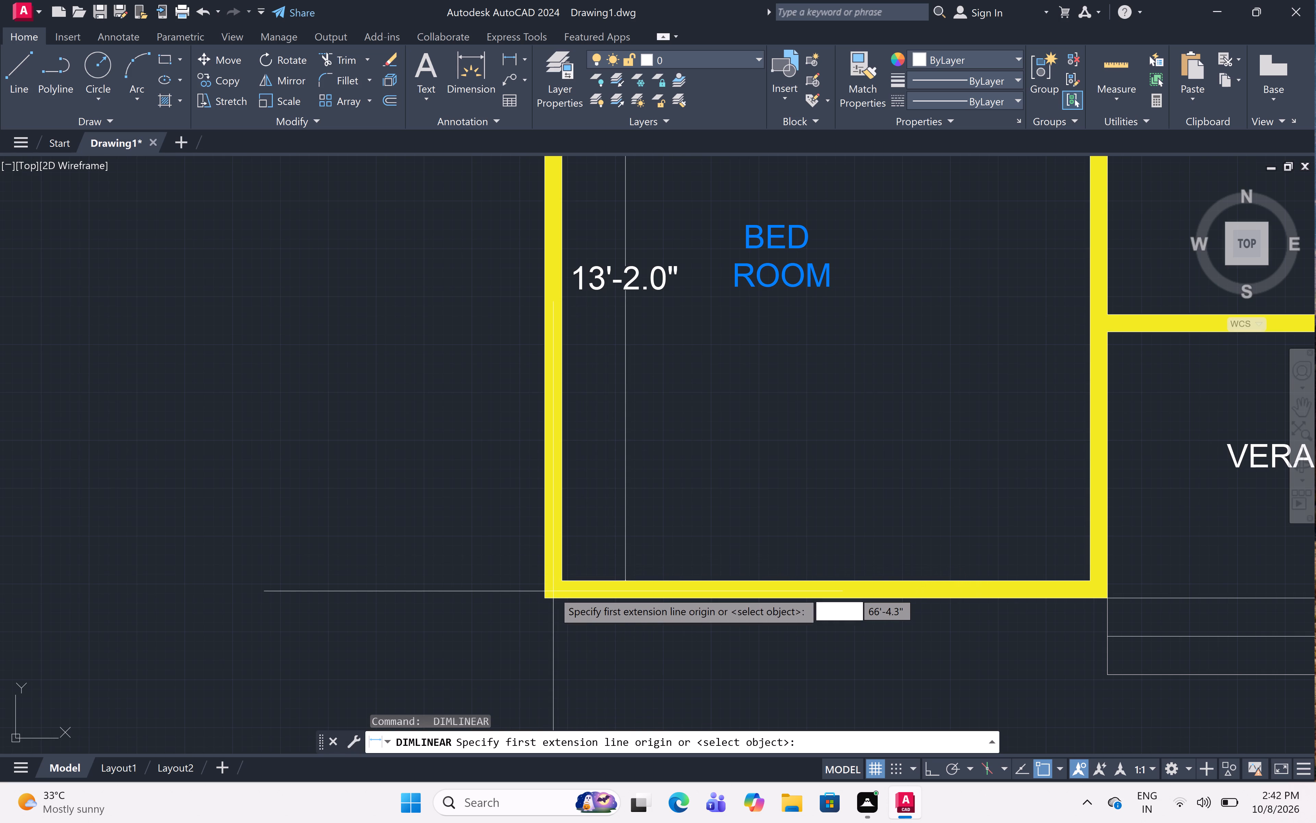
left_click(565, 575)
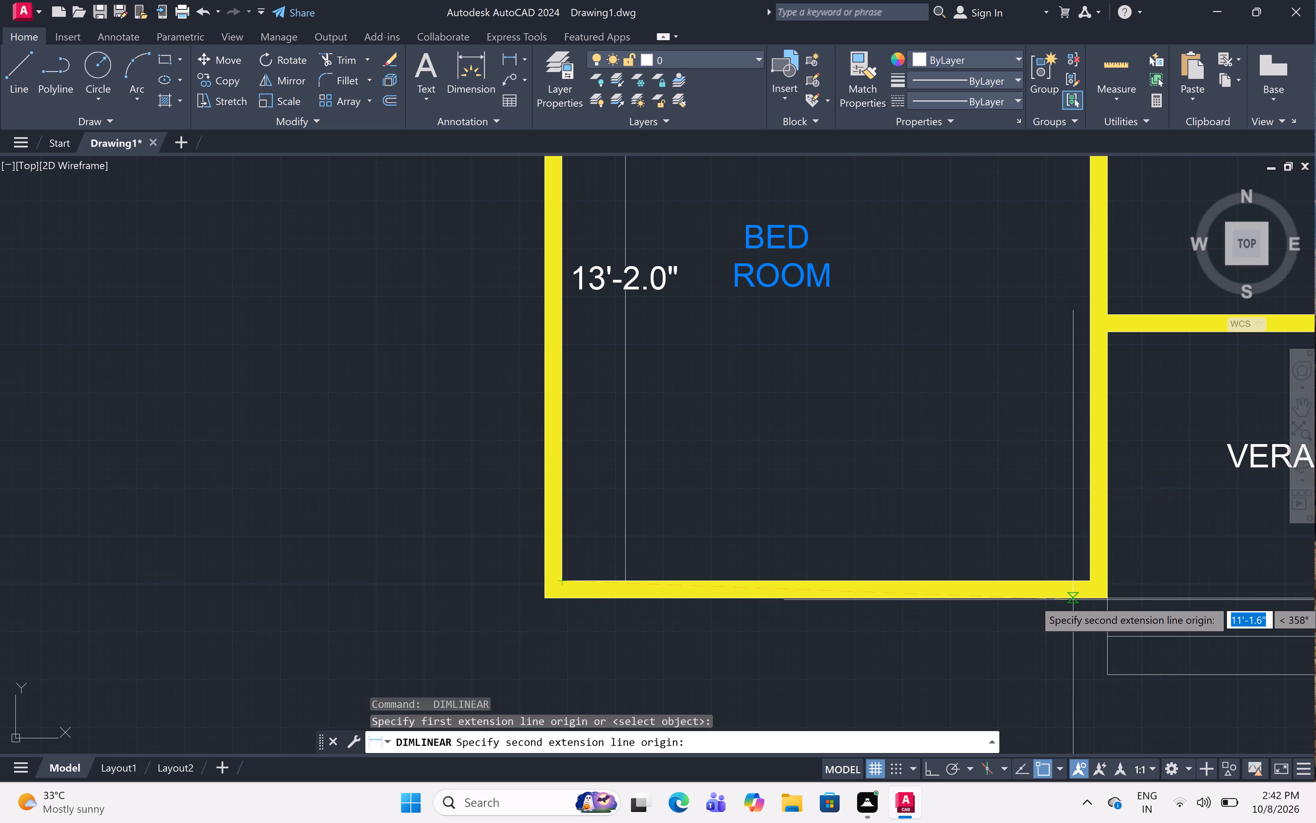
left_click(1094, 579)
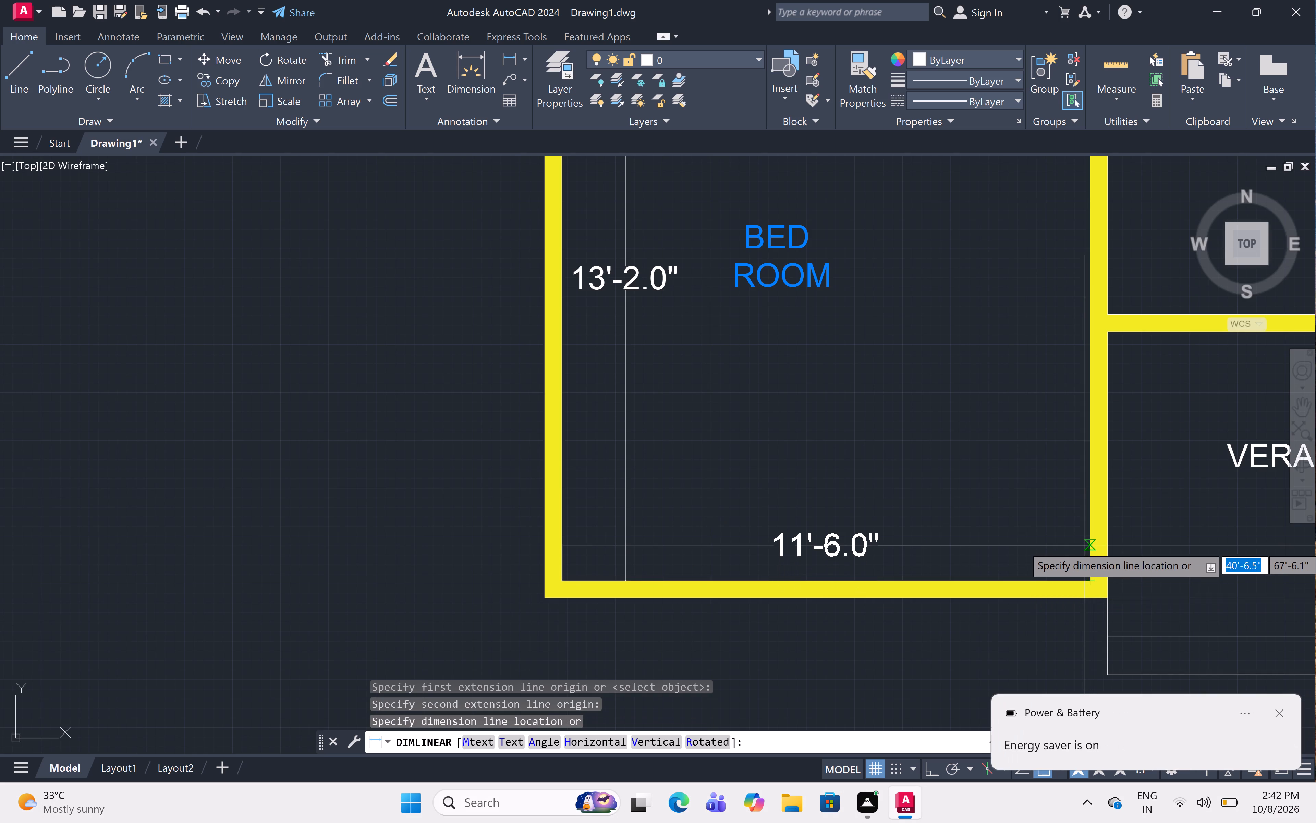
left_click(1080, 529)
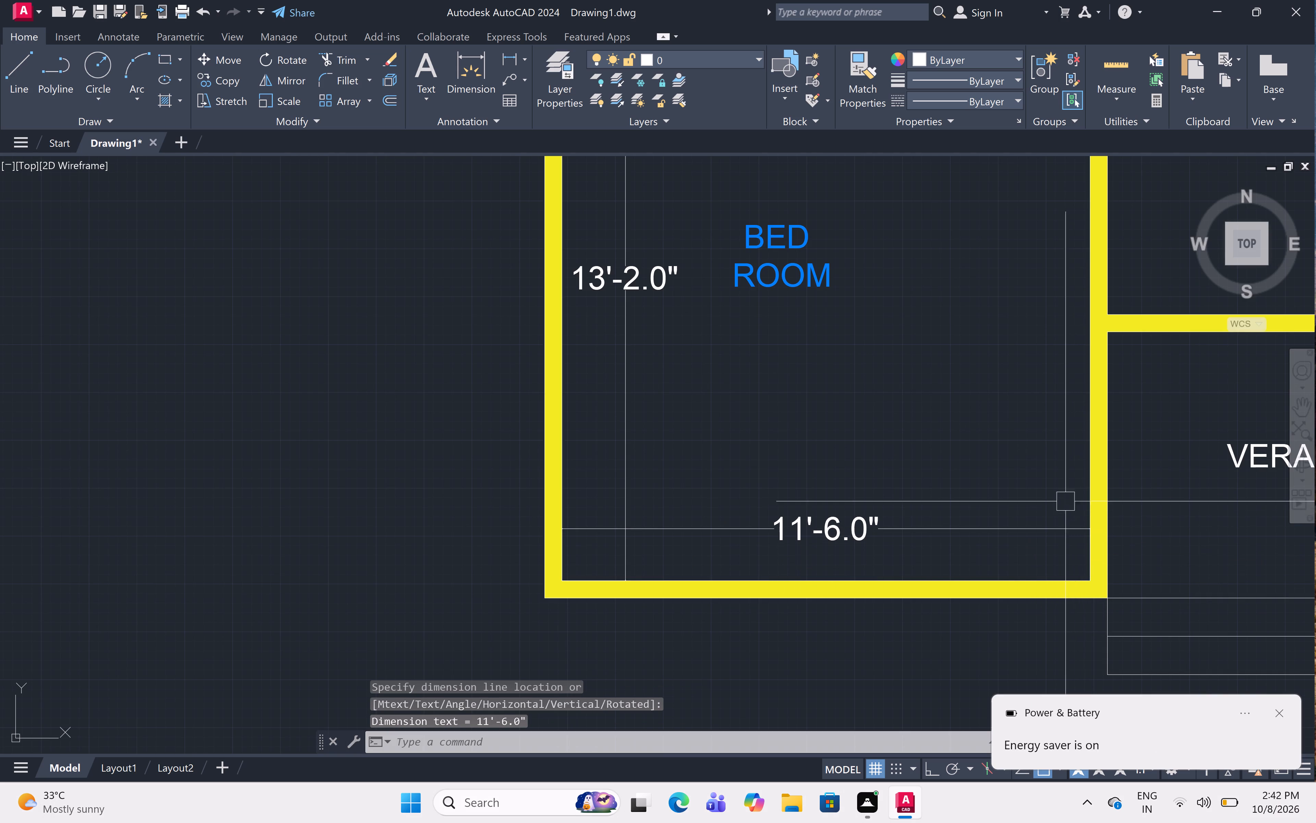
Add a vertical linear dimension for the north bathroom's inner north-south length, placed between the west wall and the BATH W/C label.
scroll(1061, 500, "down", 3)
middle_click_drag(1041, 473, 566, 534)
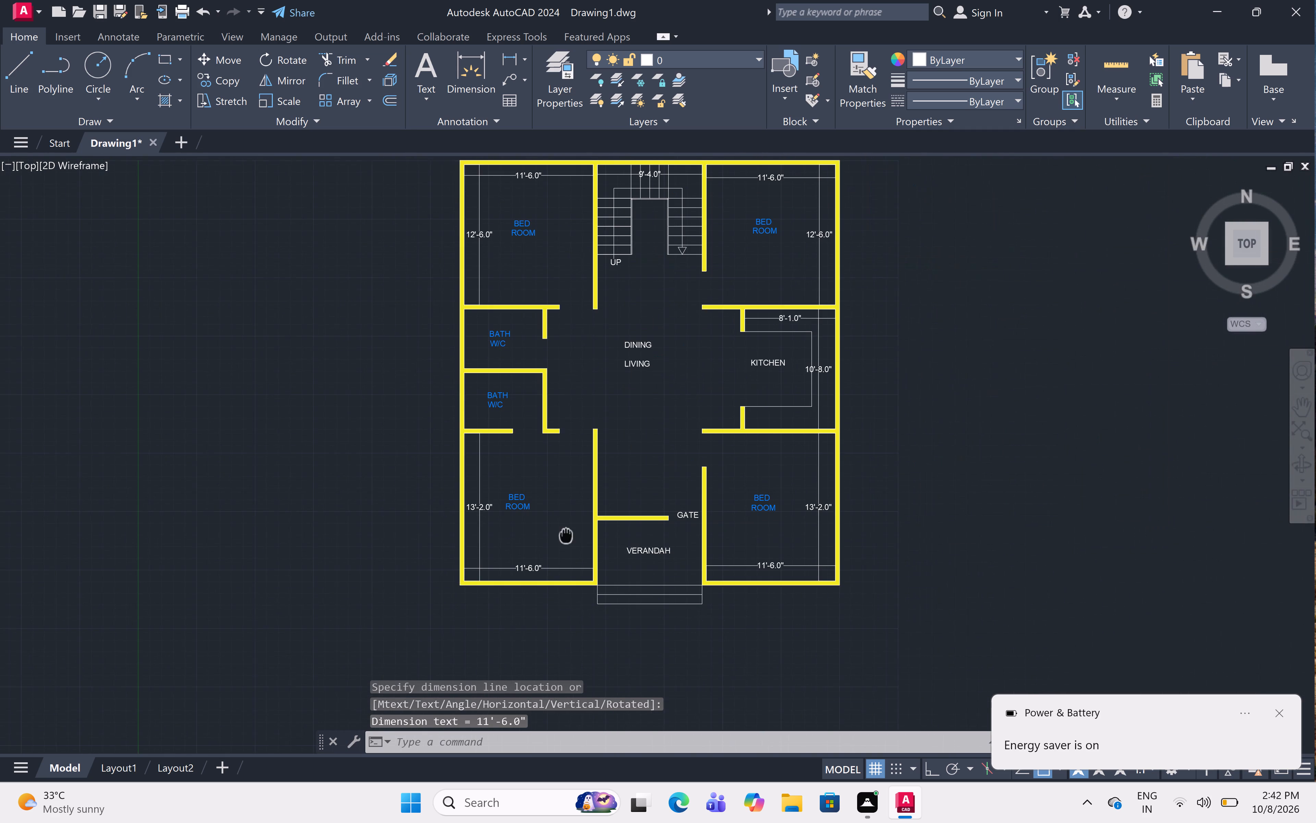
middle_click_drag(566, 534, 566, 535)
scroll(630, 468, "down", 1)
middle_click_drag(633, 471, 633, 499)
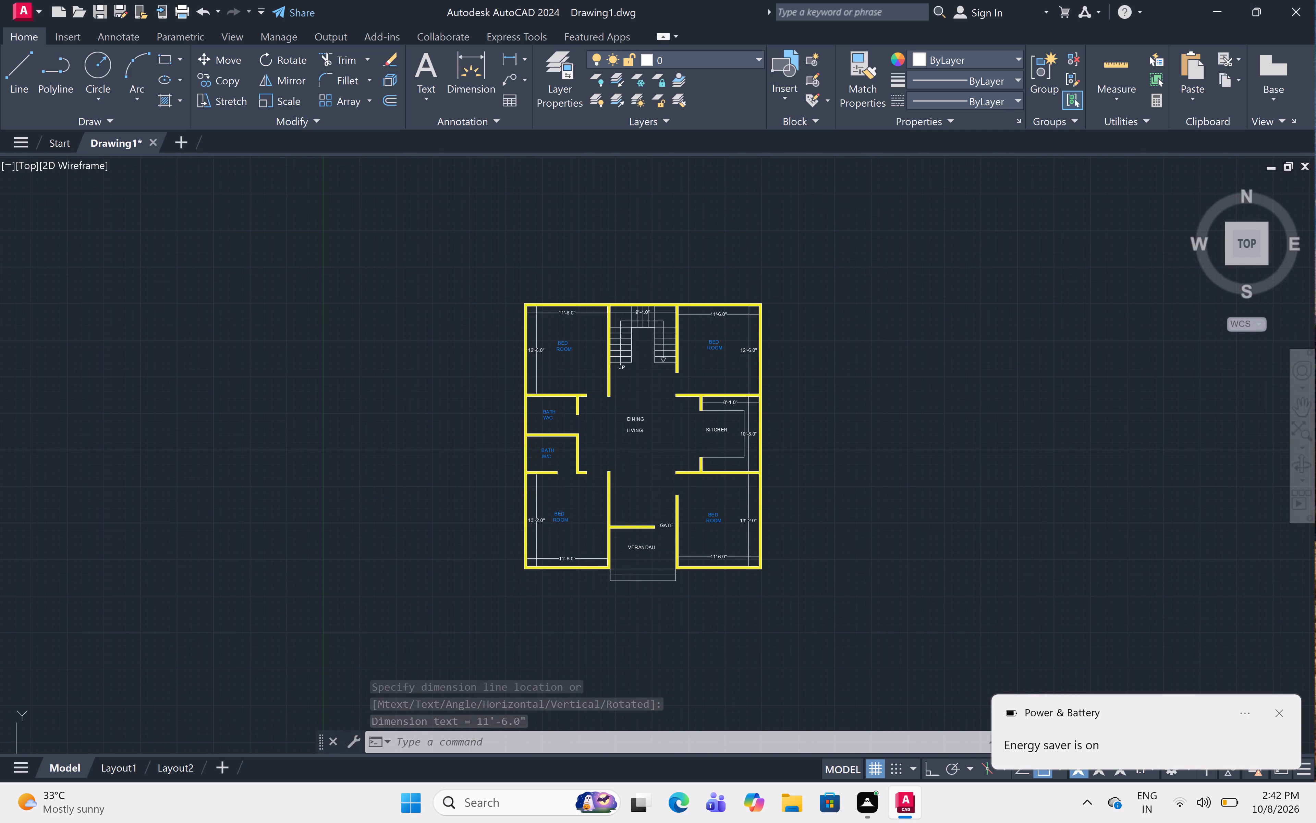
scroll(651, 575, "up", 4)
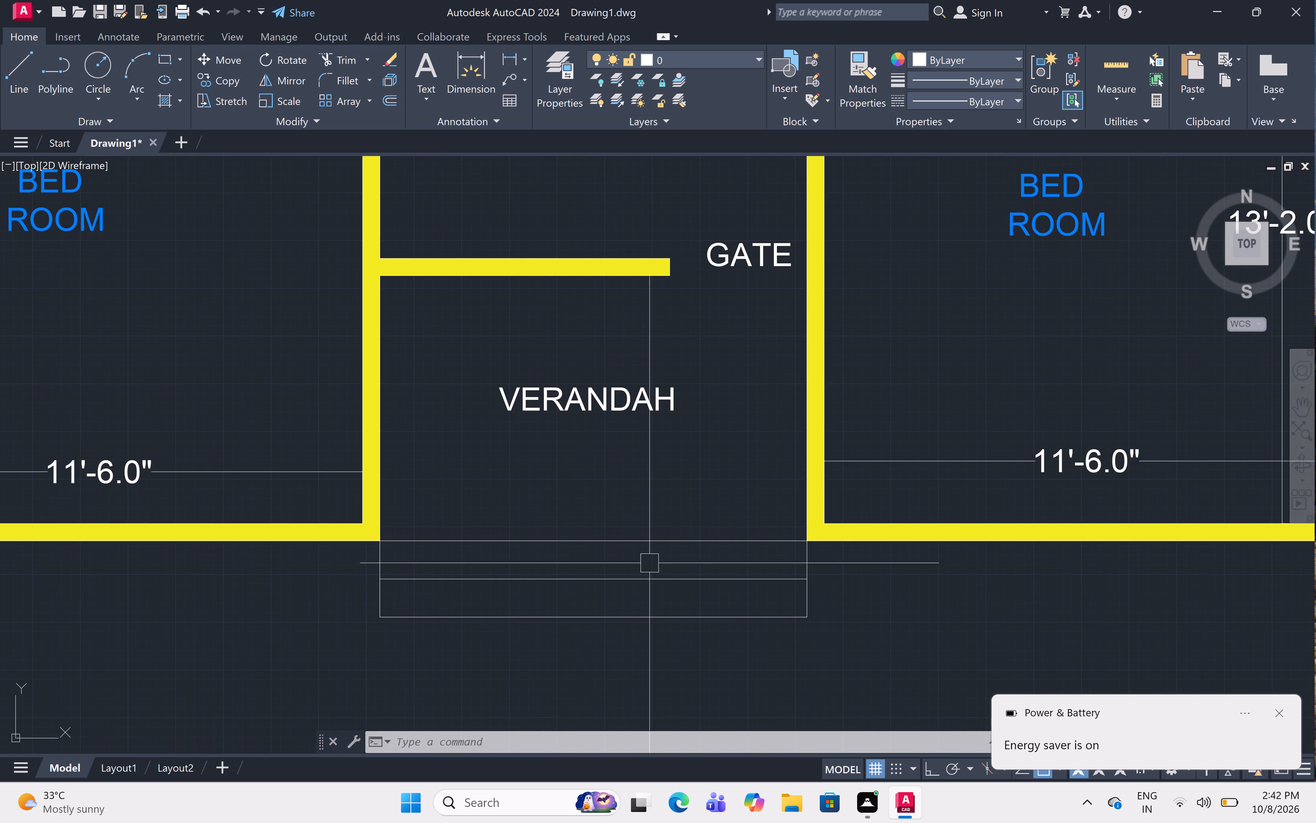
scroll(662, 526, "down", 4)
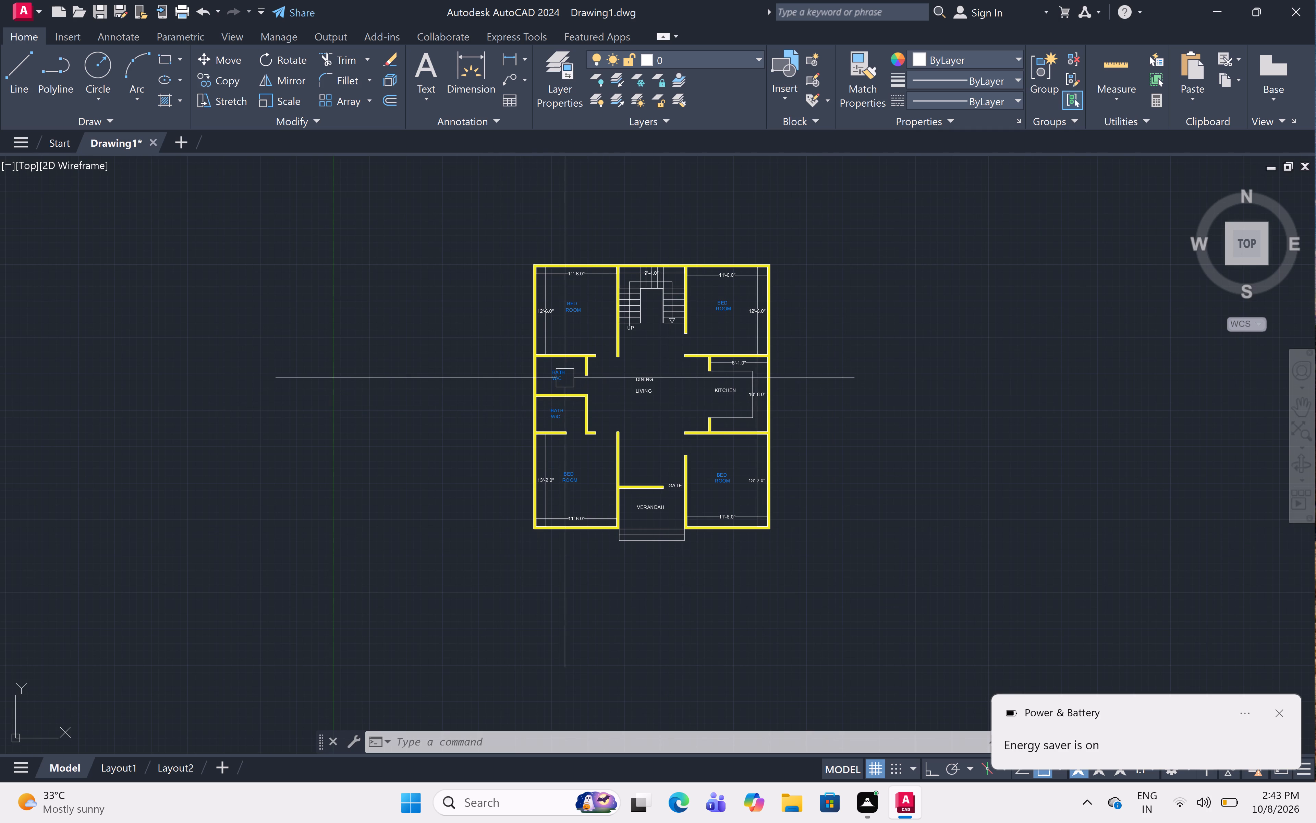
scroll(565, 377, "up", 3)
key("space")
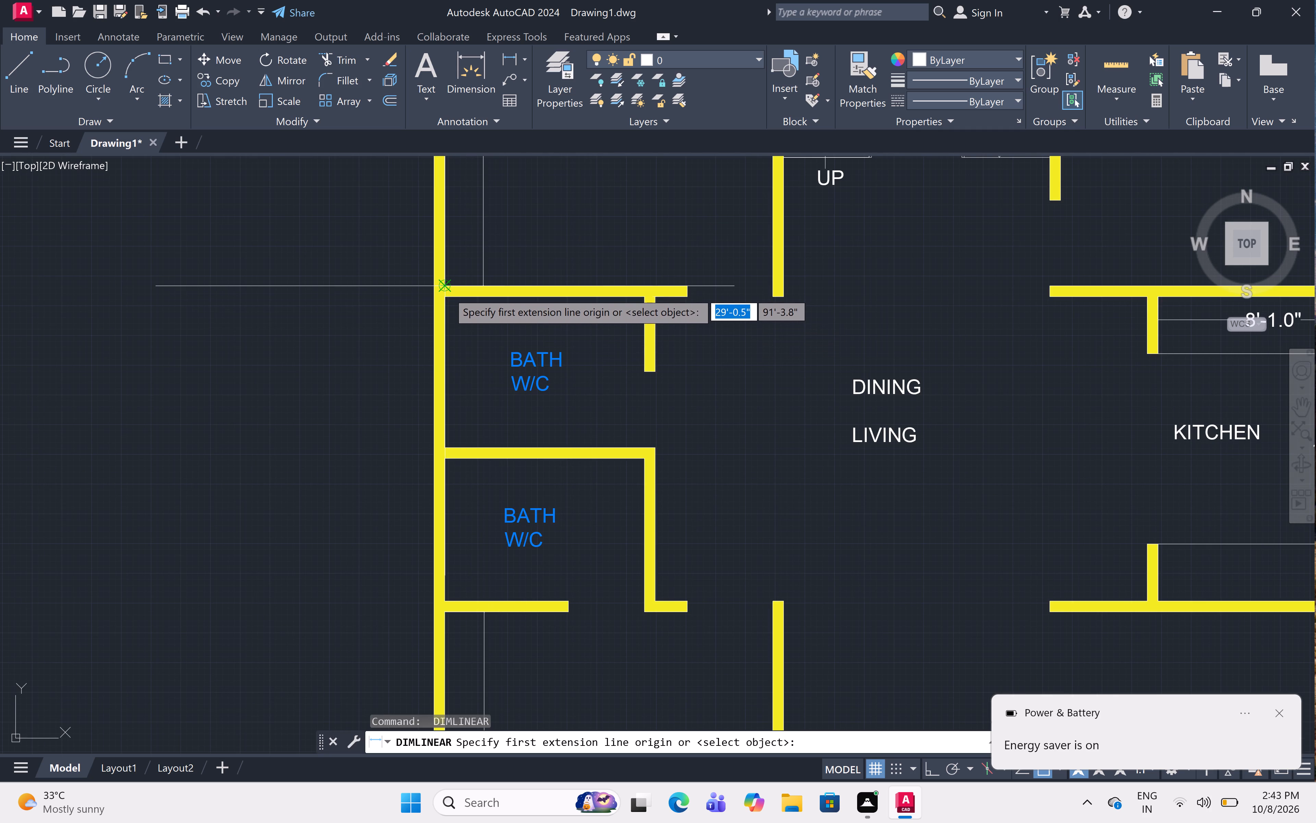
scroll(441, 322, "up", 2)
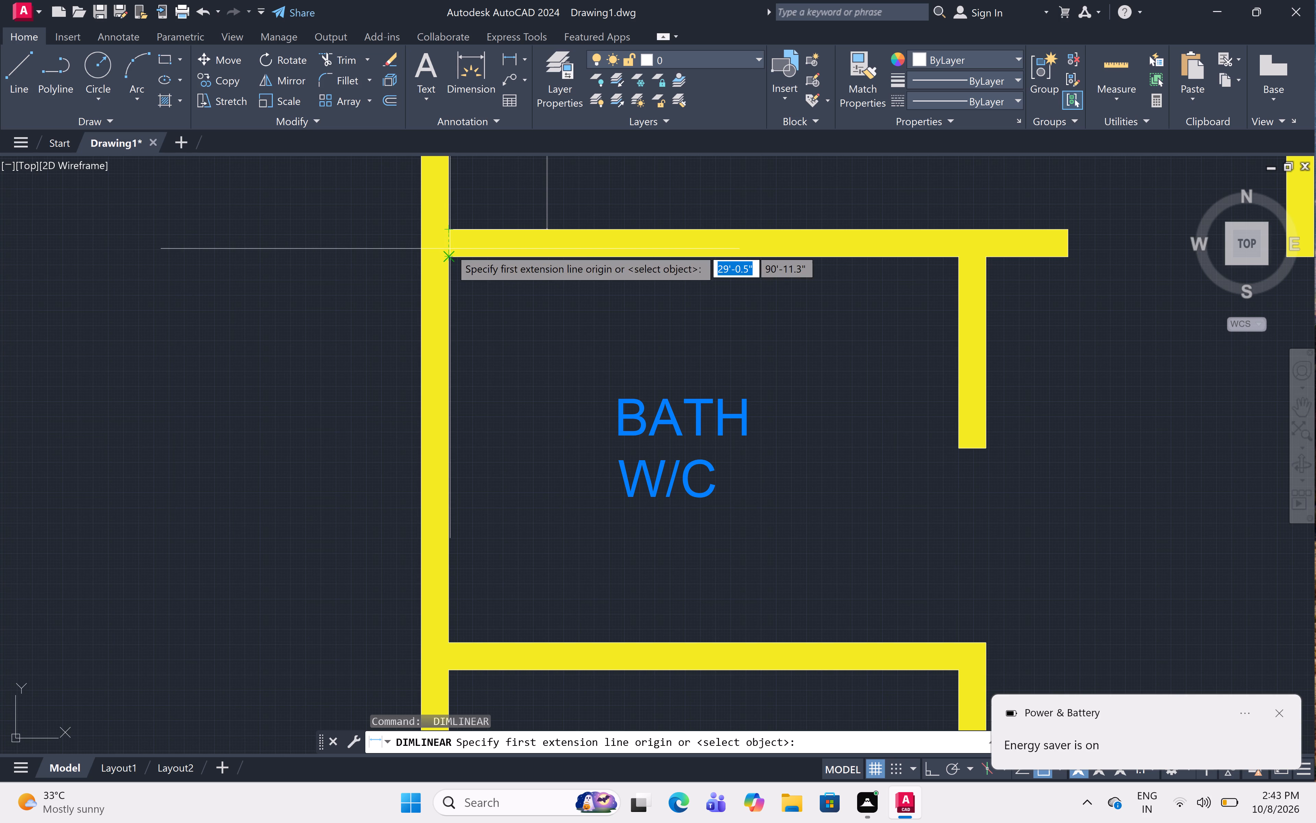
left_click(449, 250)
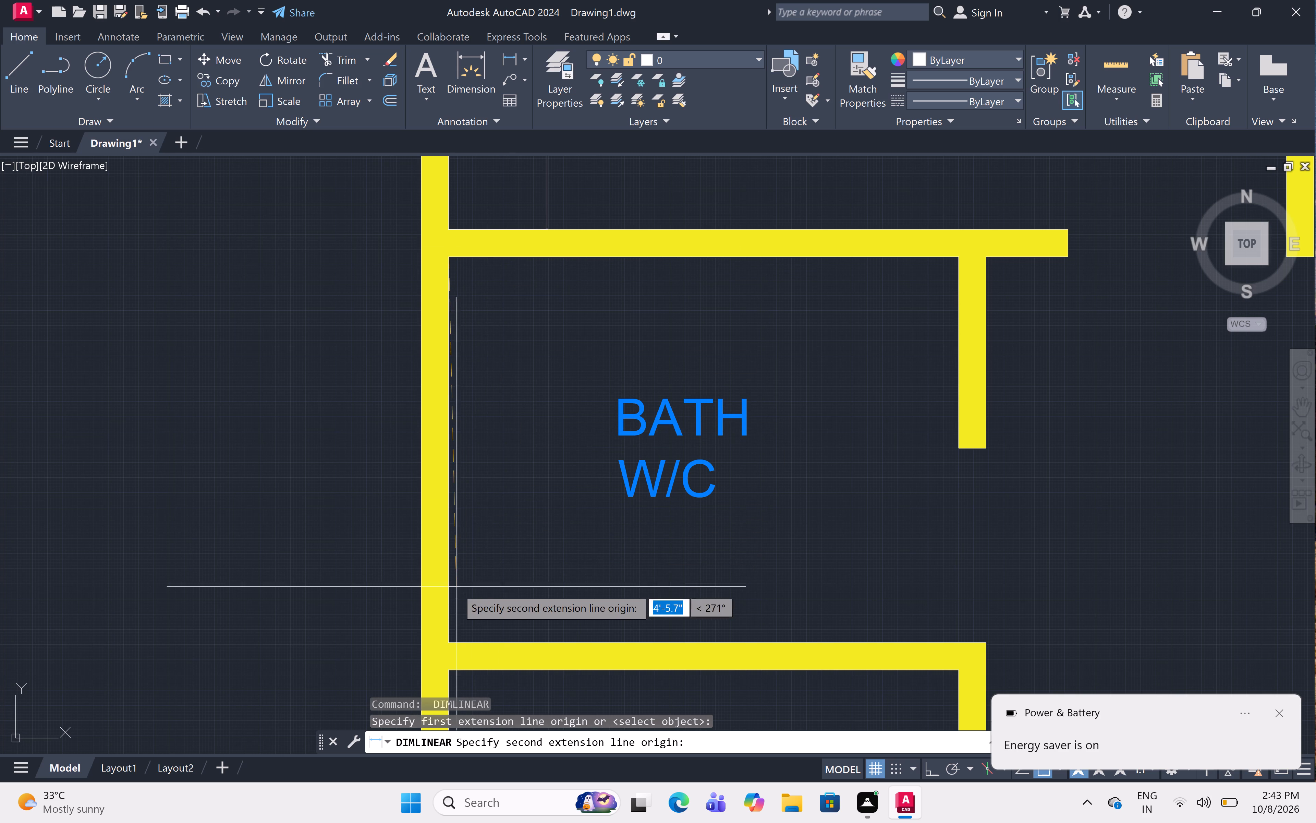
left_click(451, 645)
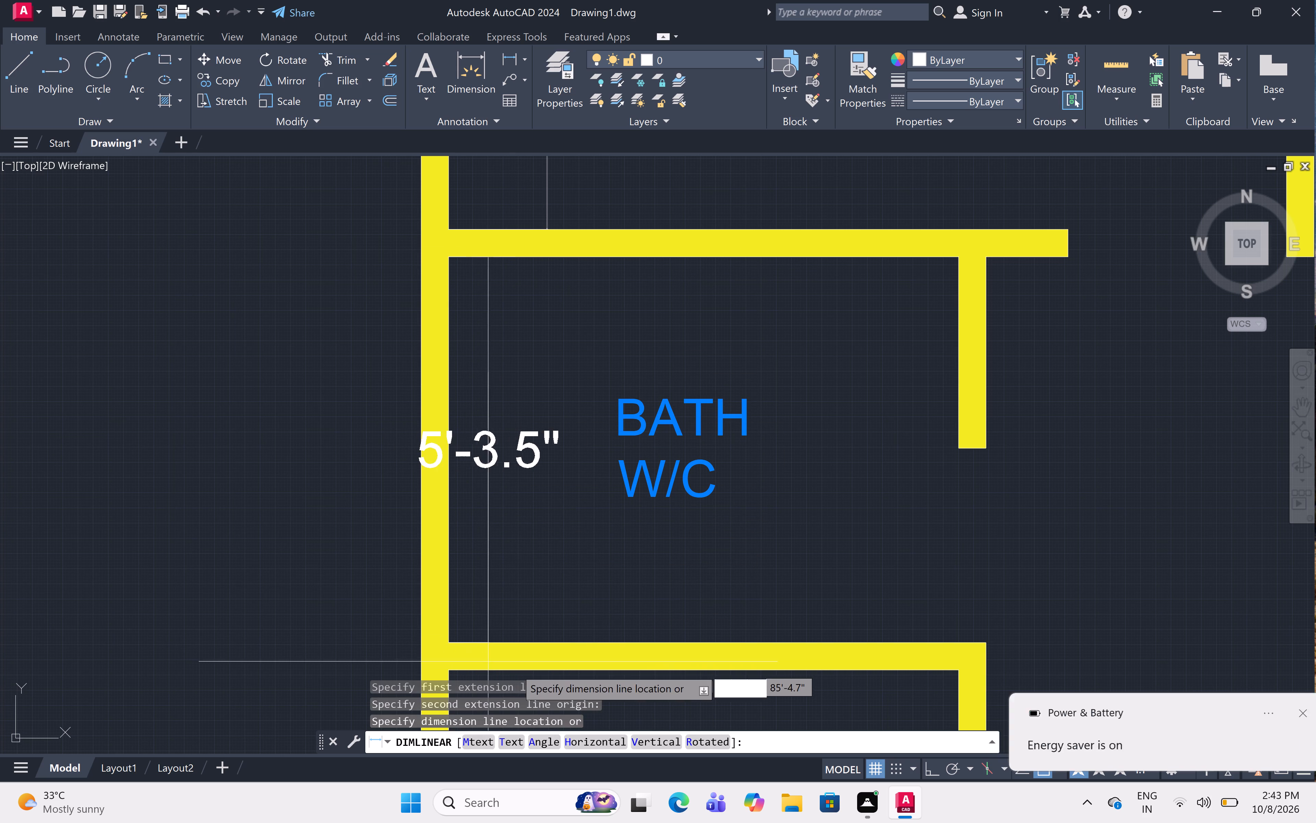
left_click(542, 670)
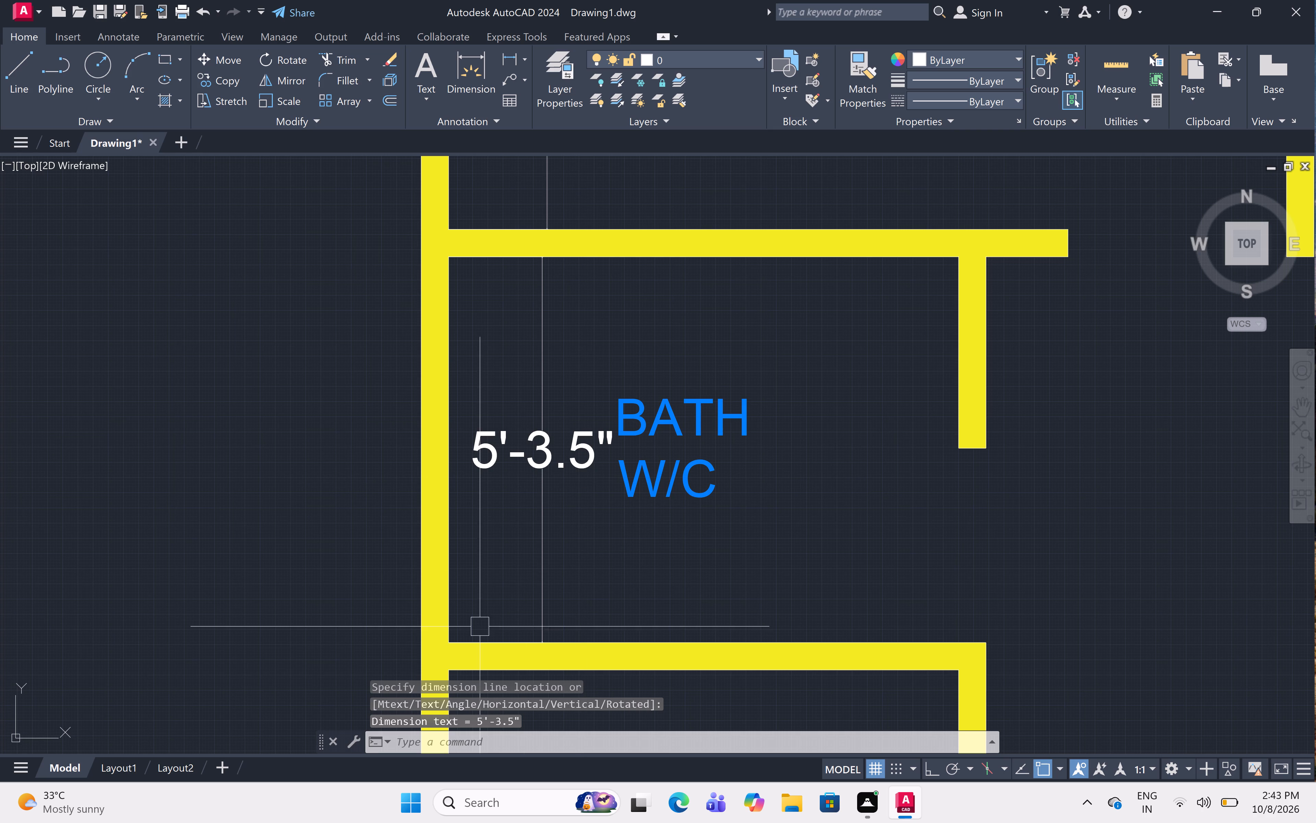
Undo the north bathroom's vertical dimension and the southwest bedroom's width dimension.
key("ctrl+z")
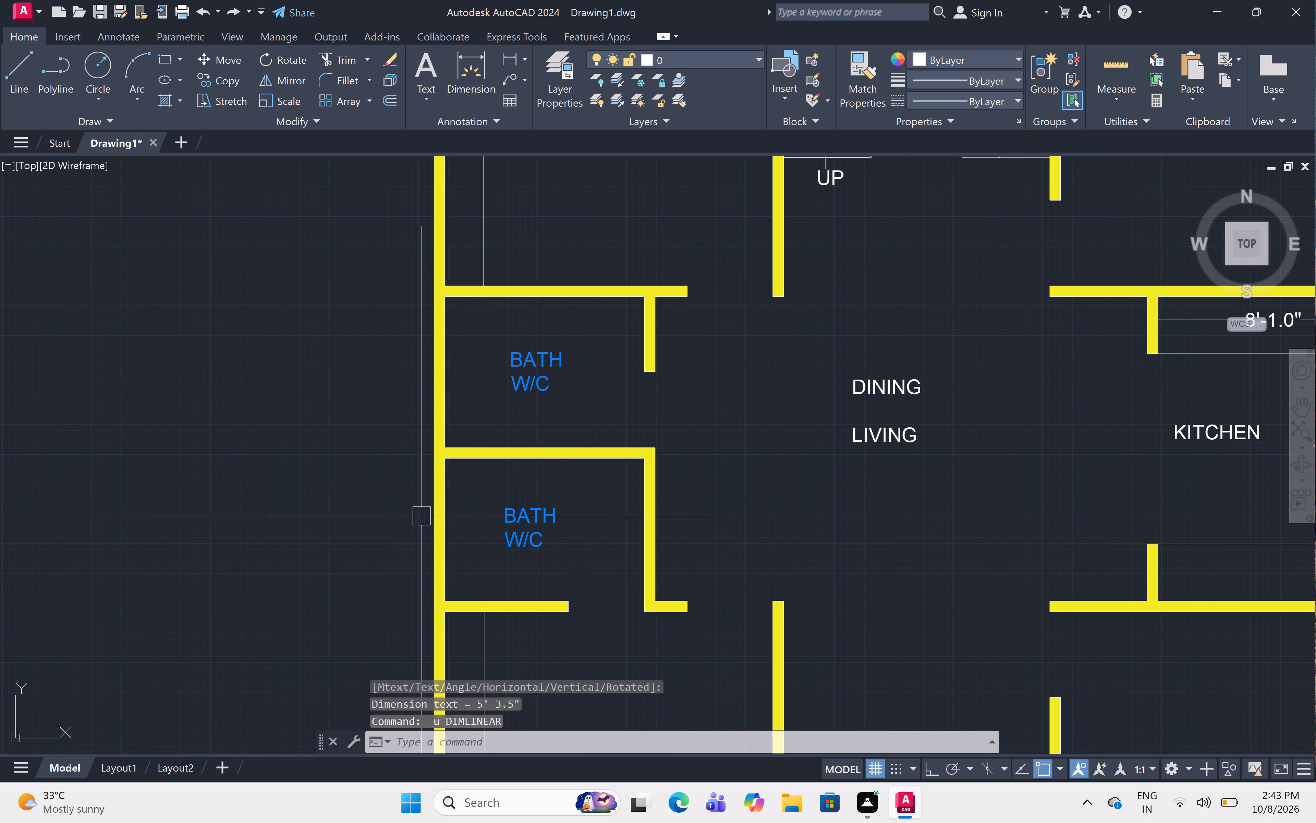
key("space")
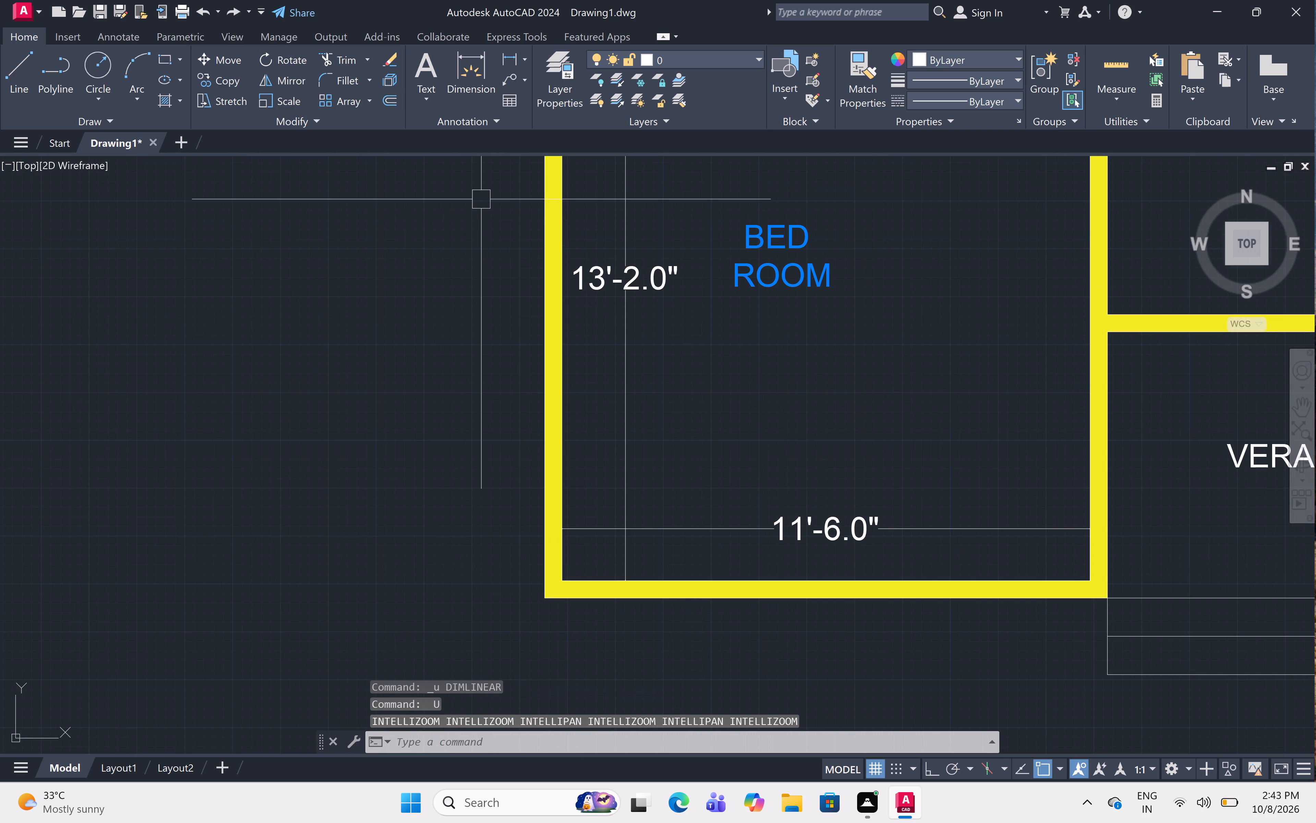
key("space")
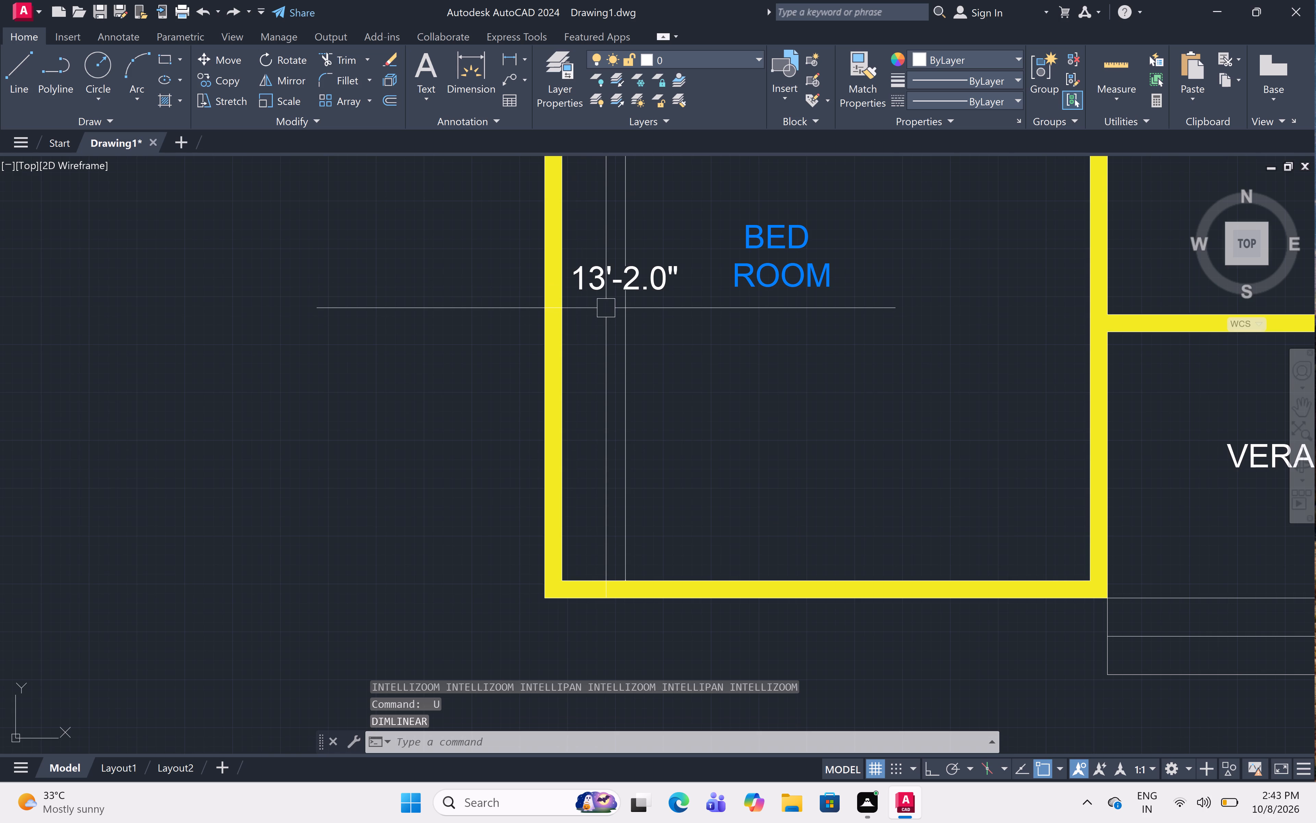
Add a horizontal linear dimension between the southwest bedroom's inner south corners, placed inside the room just above the south wall.
scroll(607, 306, "down", 4)
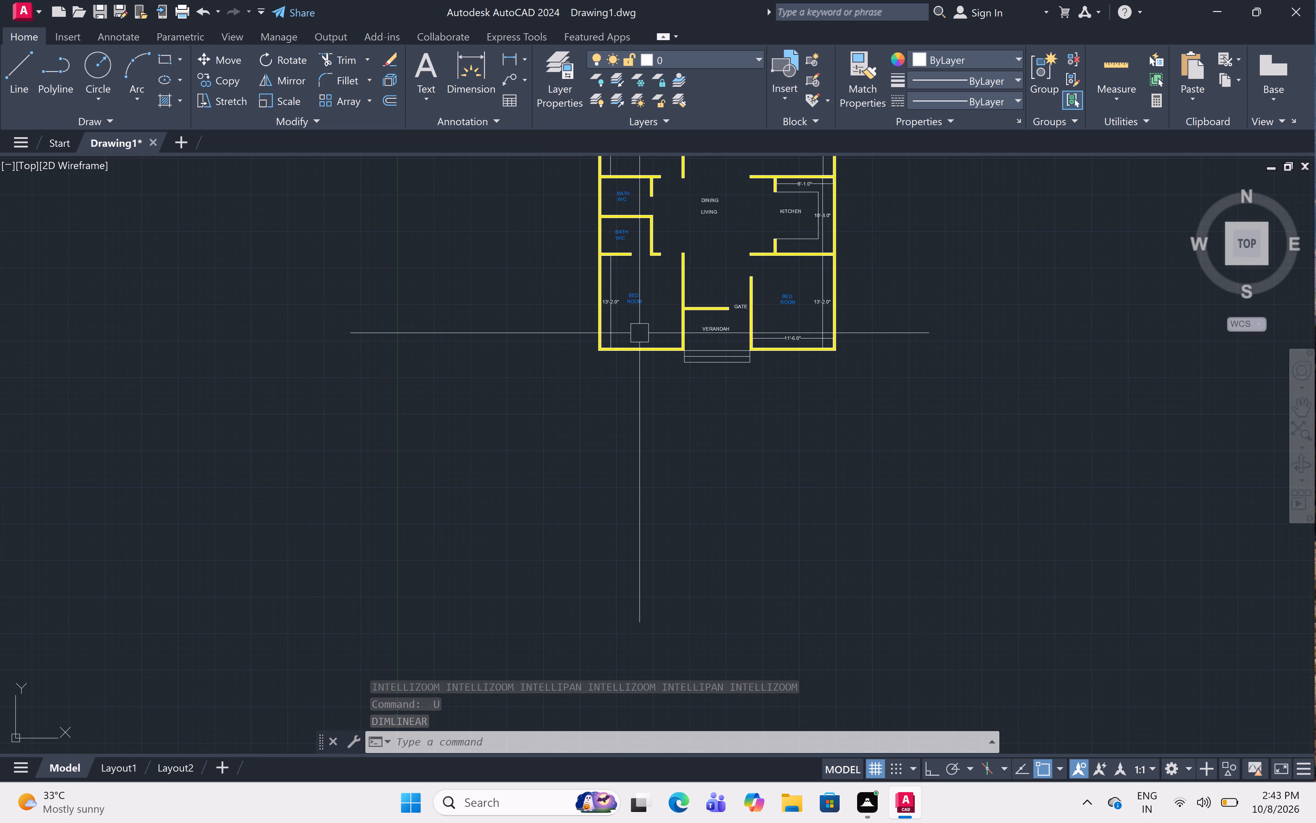
middle_click_drag(639, 333, 639, 341)
scroll(639, 341, "up", 4)
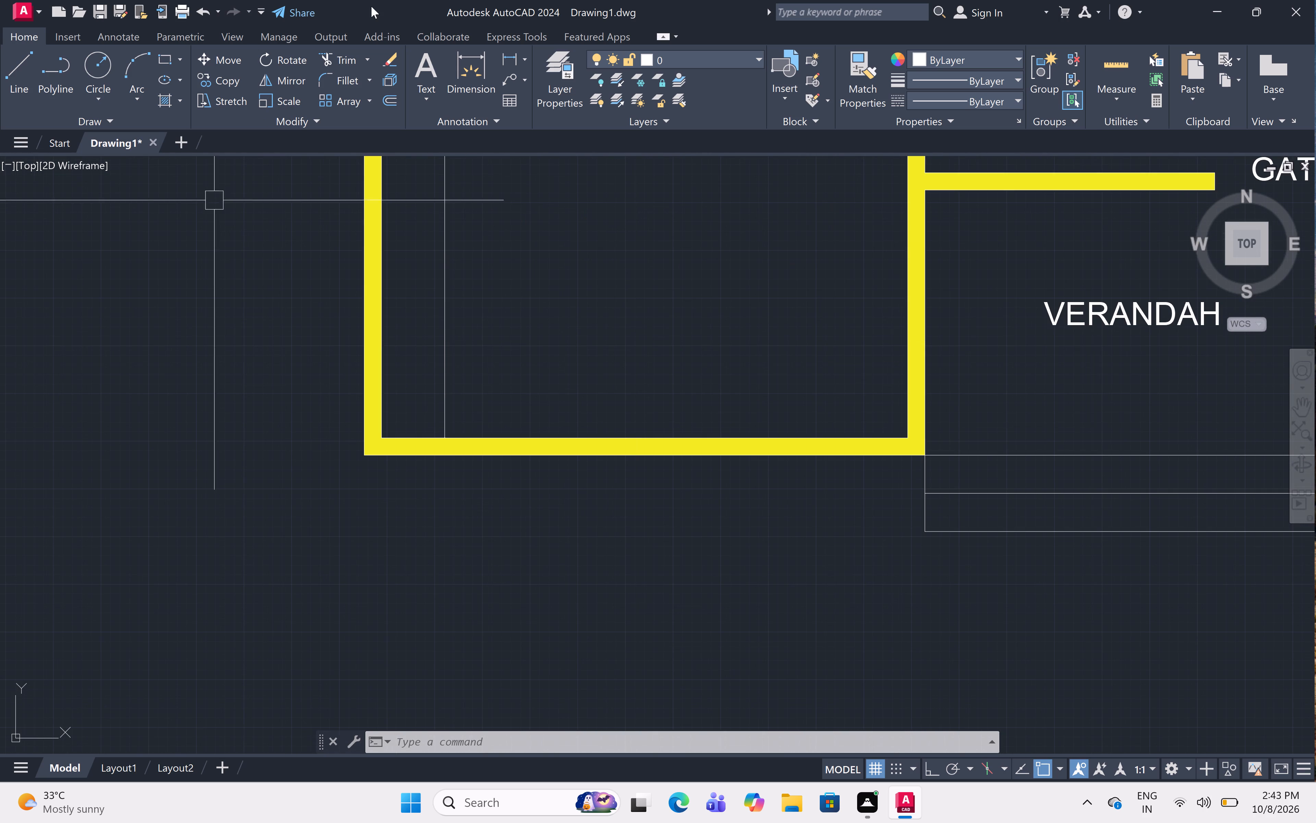
left_click(516, 59)
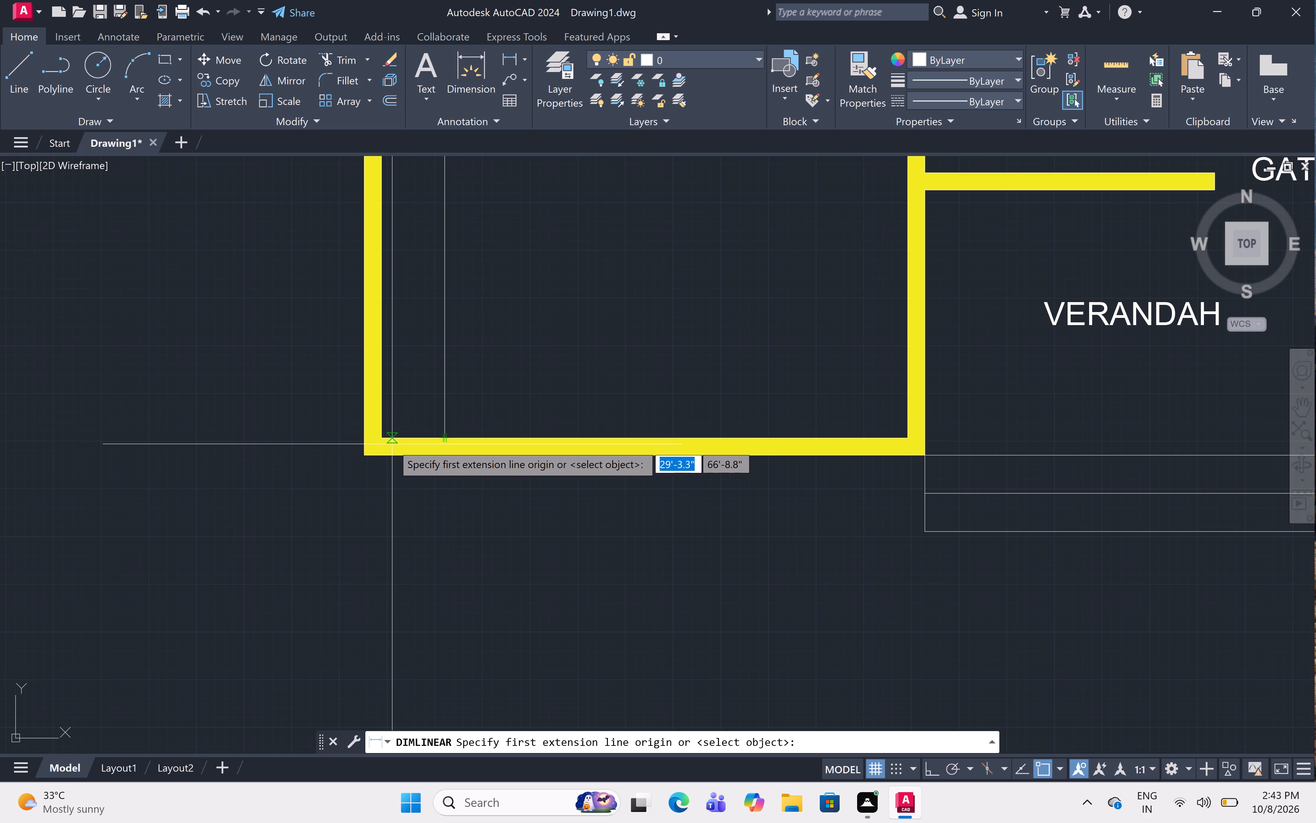
left_click(382, 437)
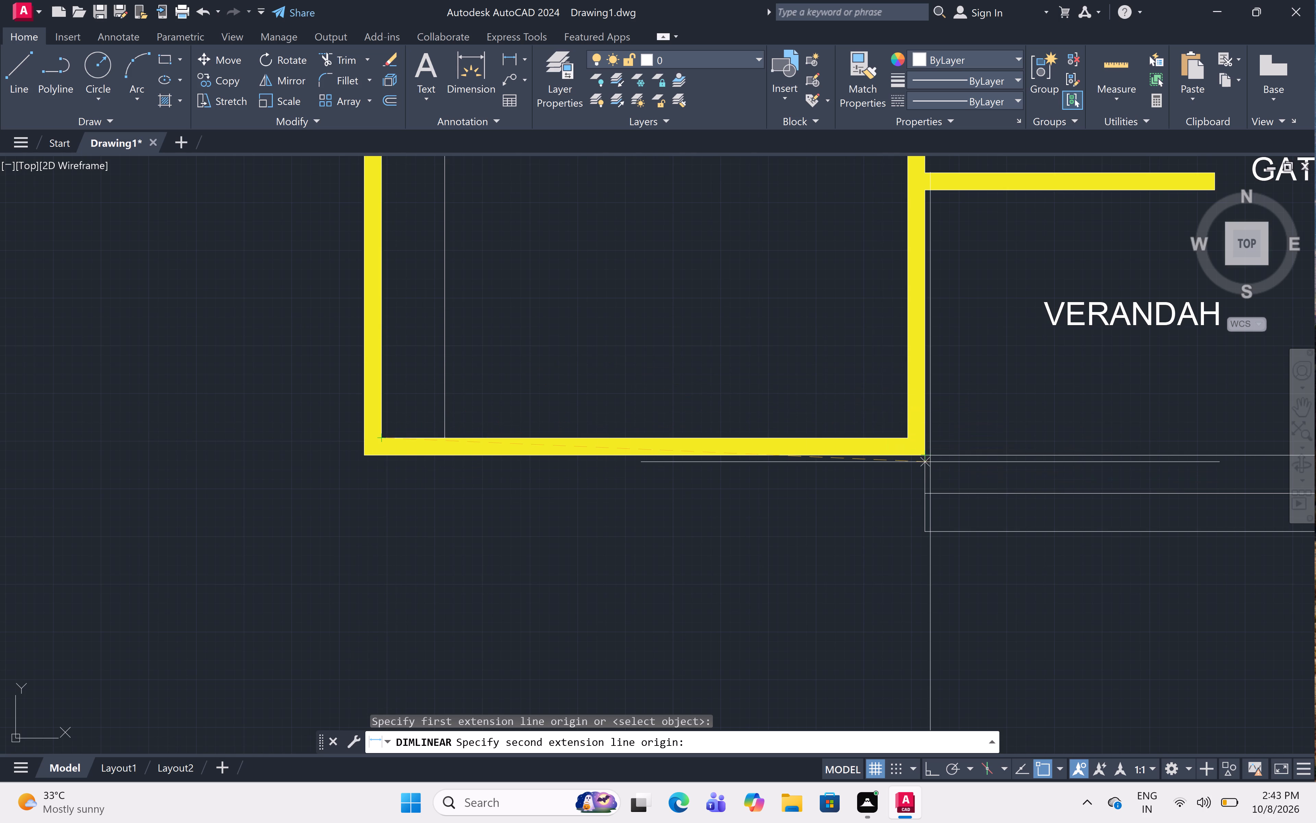
left_click(904, 439)
left_click(889, 390)
Add a vertical linear dimension for the north bathroom's inner north-south length, placed between the west wall and the BATH W/C label.
scroll(861, 332, "down", 1)
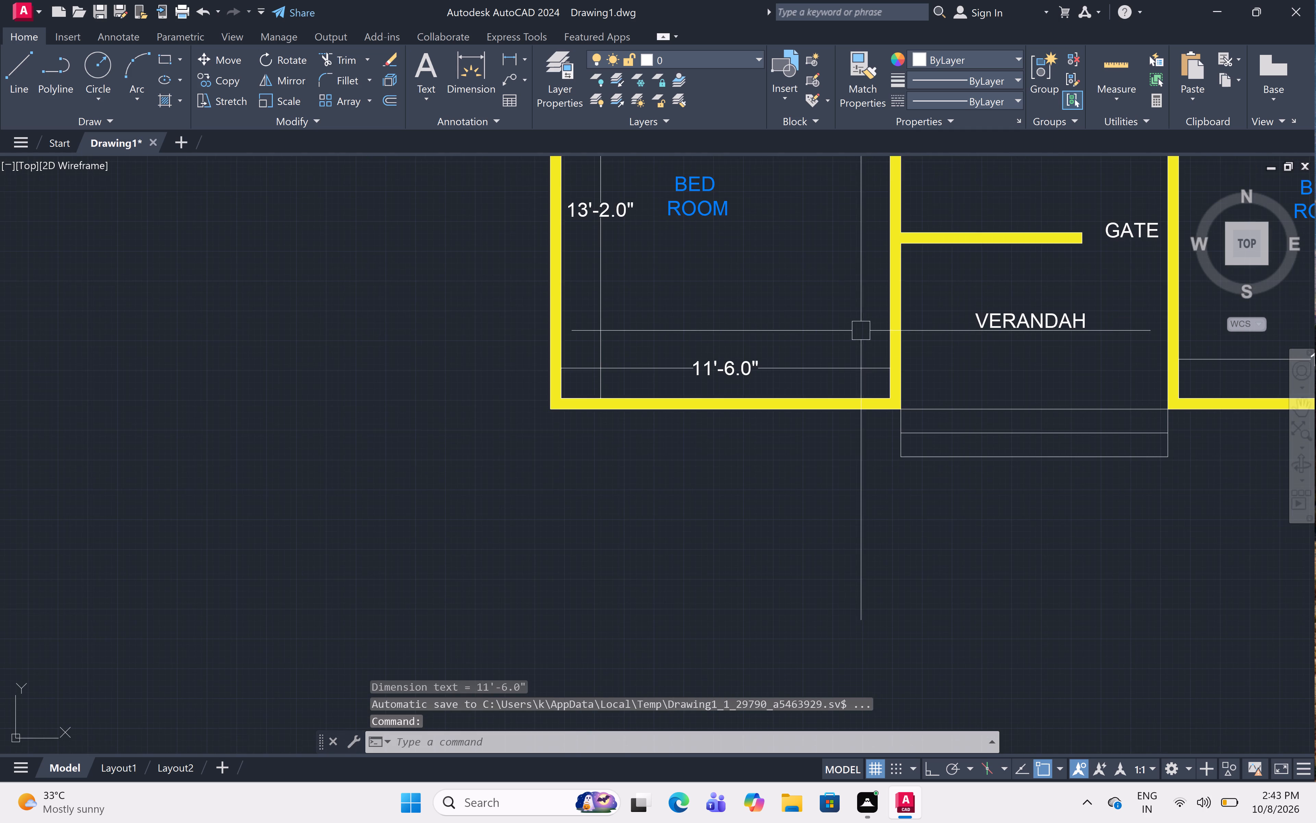
middle_click_drag(861, 331, 839, 607)
scroll(832, 443, "down", 2)
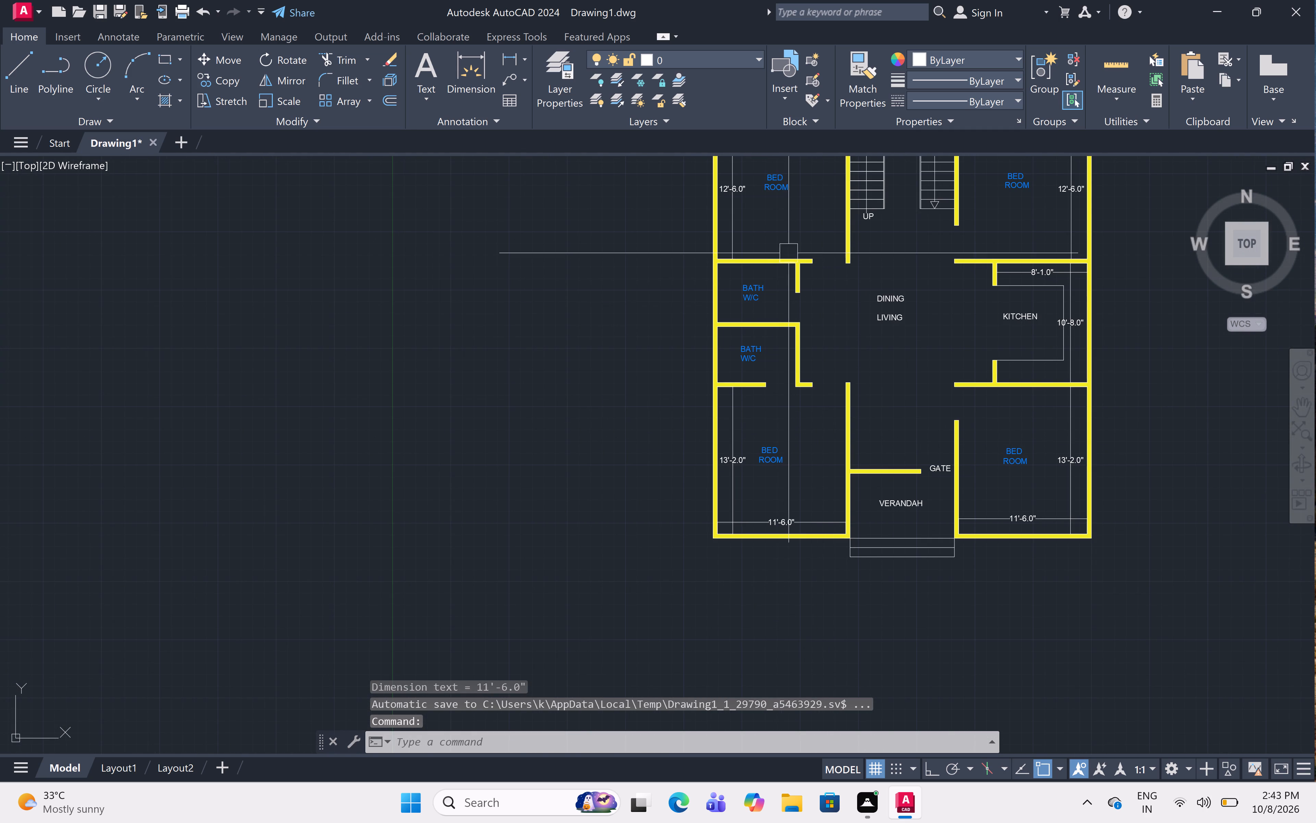
scroll(760, 252, "up", 3)
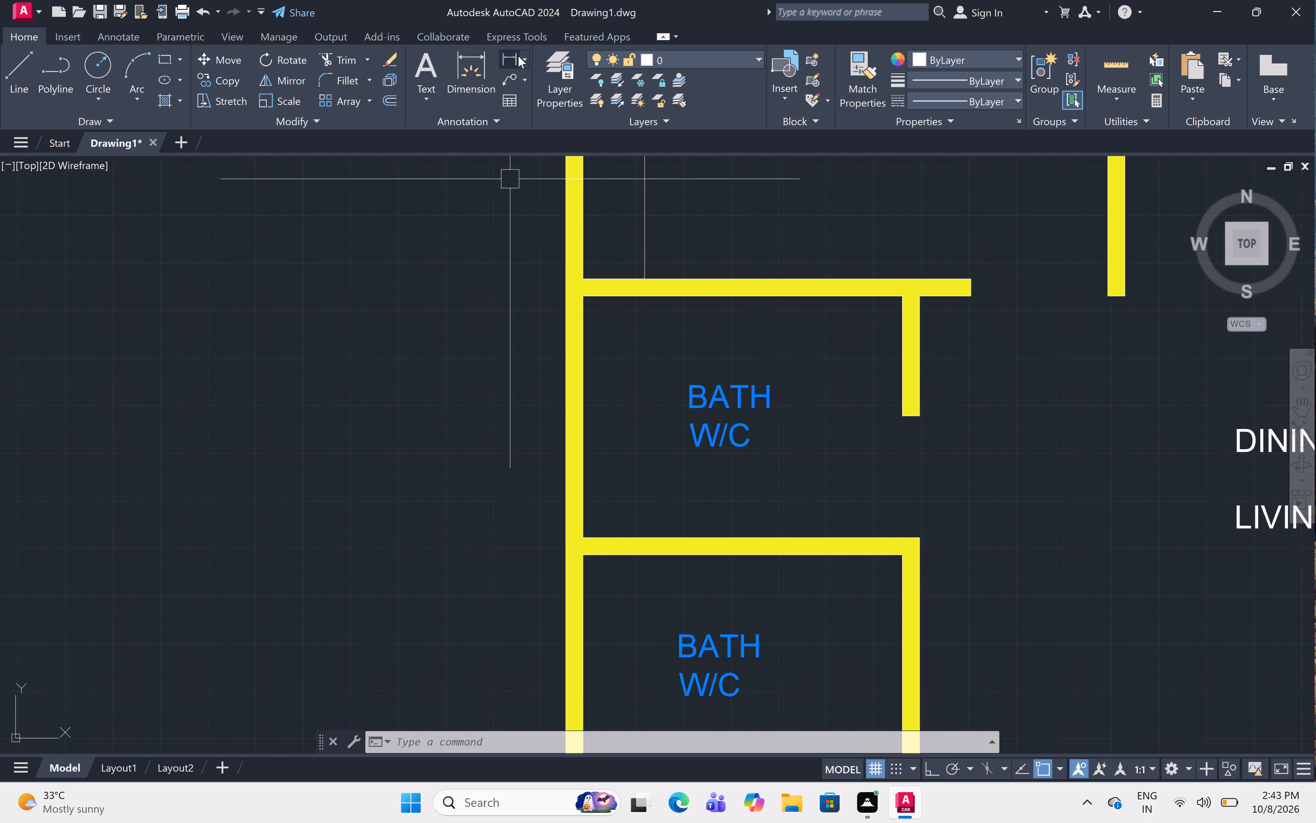
key("space")
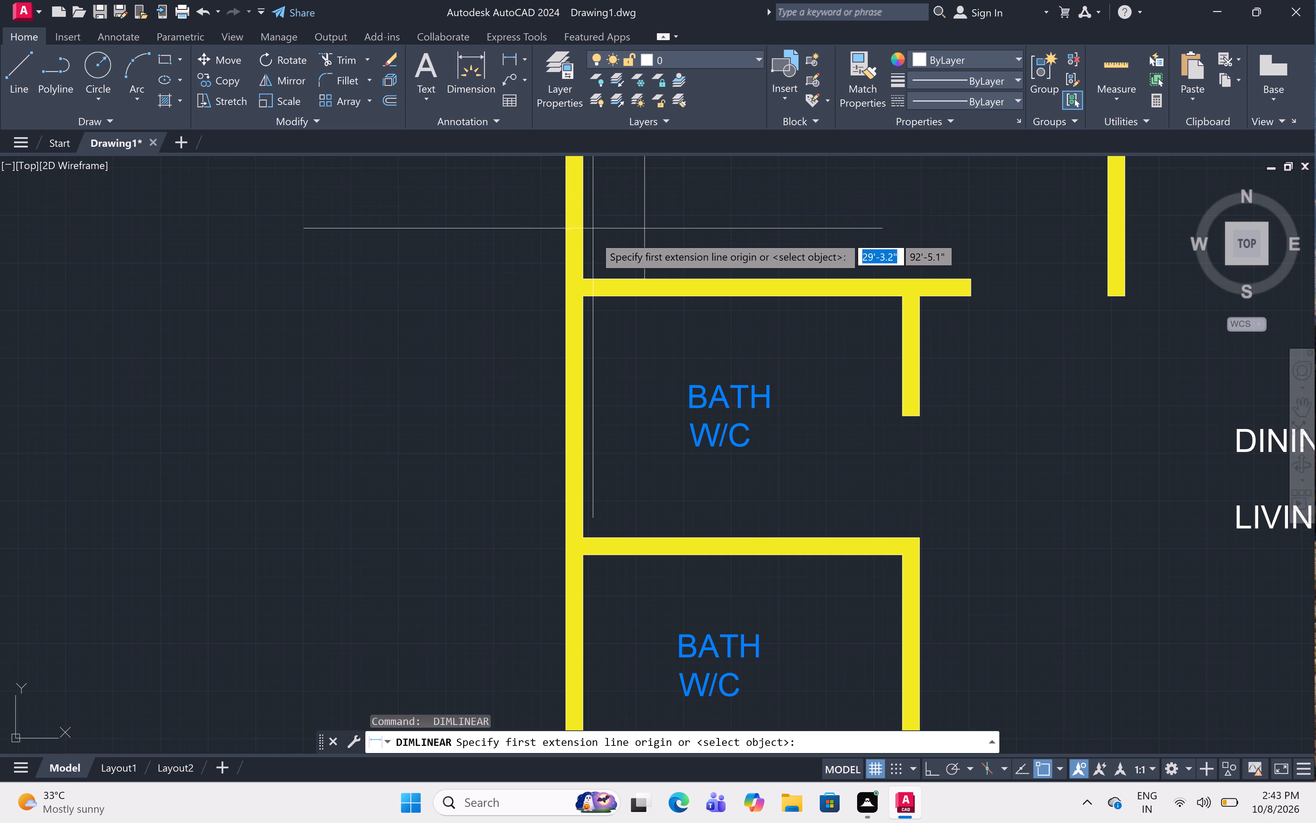
left_click(588, 300)
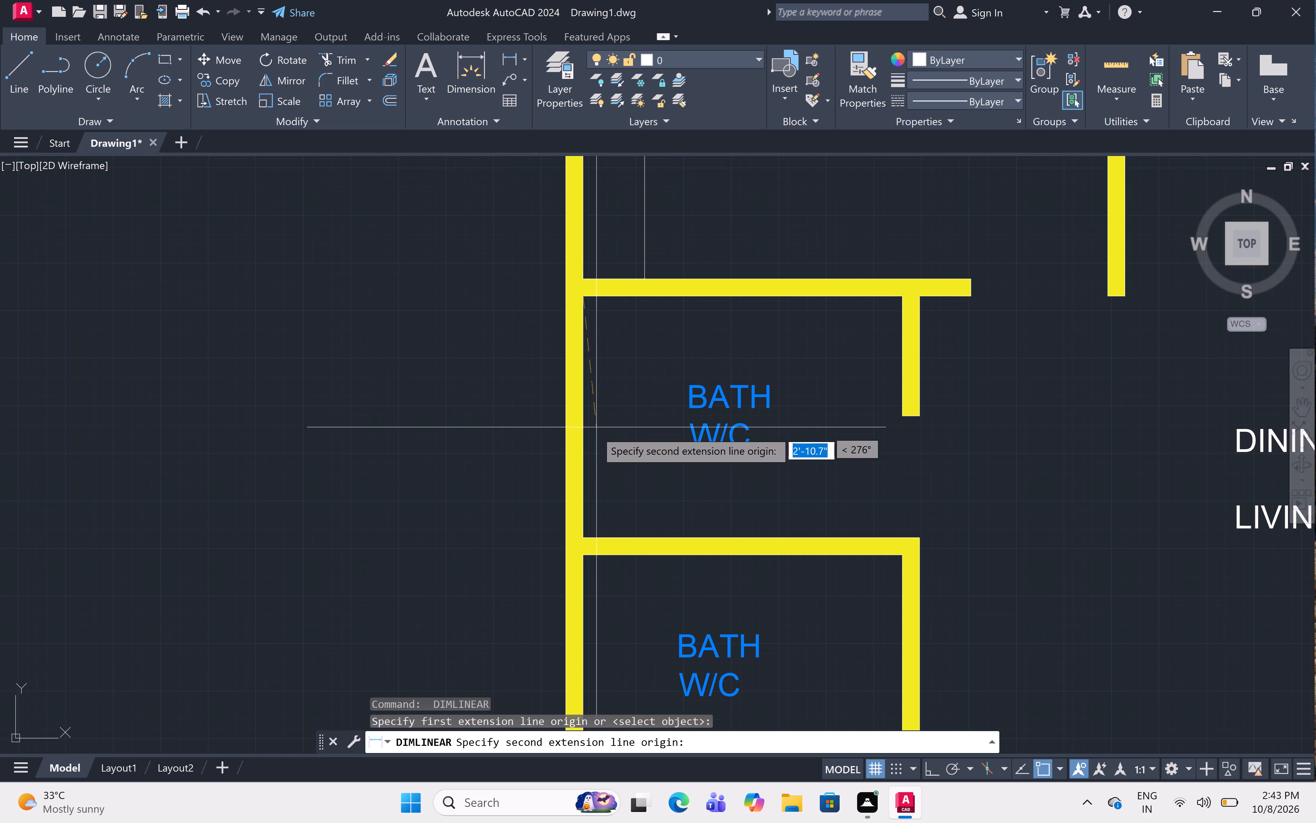
left_click(588, 534)
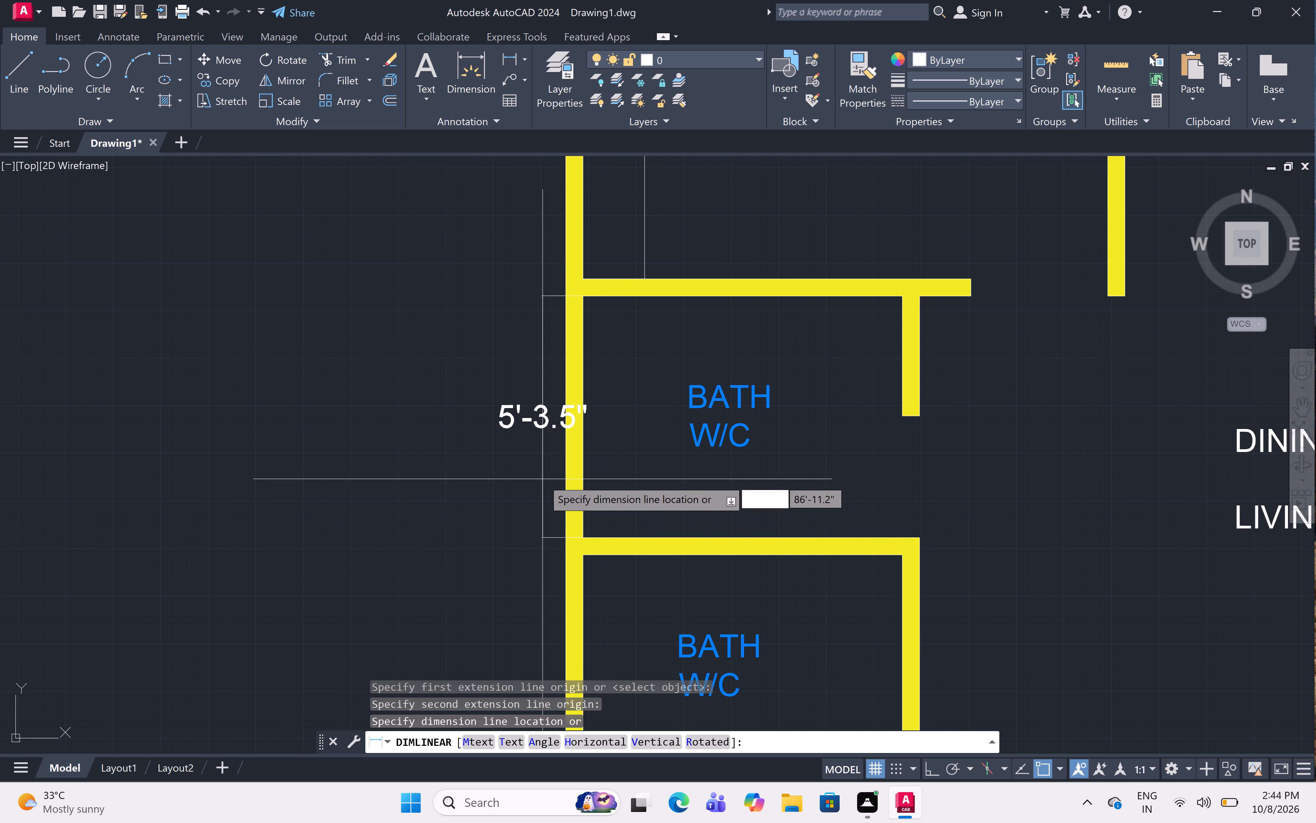
scroll(539, 471, "up", 2)
scroll(539, 471, "down", 1)
middle_click_drag(539, 470, 533, 513)
scroll(533, 512, "up", 1)
middle_click_drag(533, 512, 503, 642)
scroll(500, 574, "down", 2)
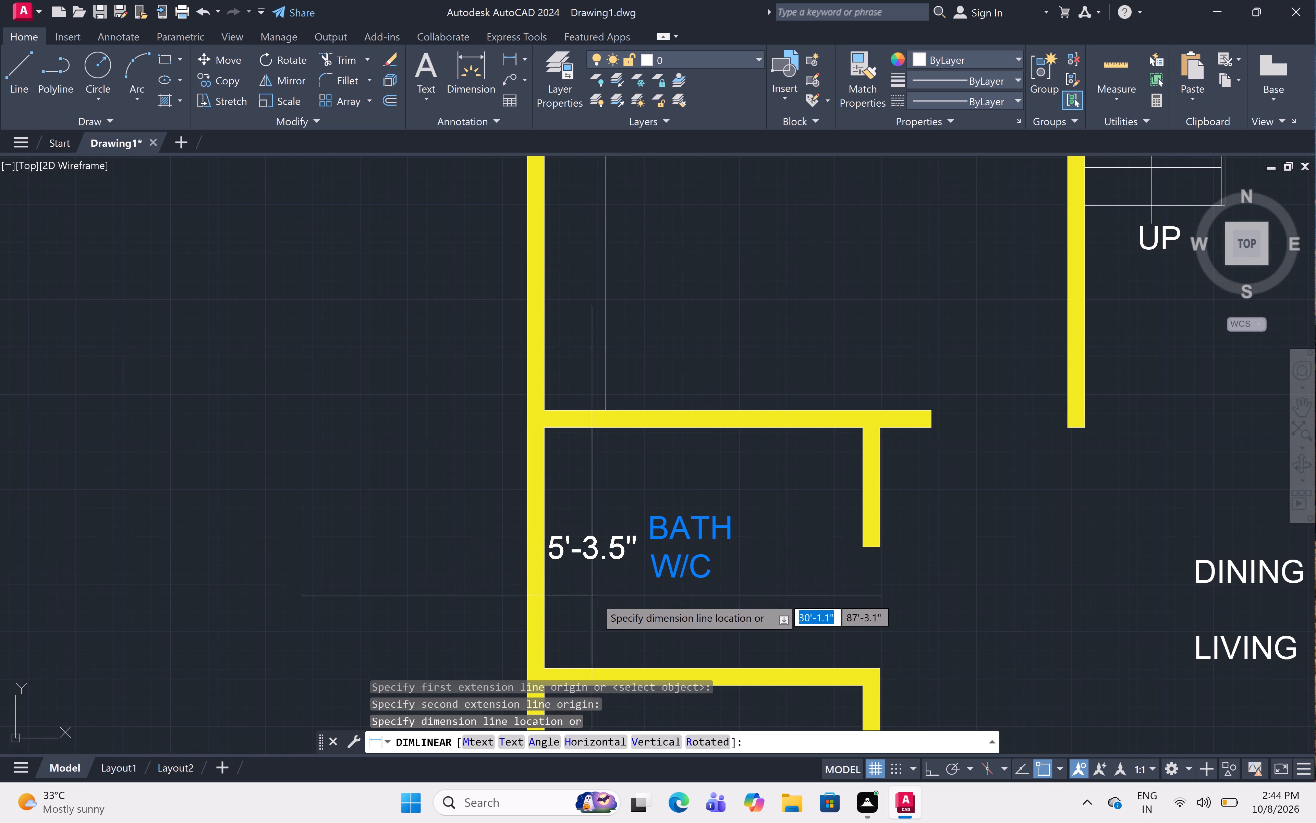
left_click(596, 598)
Add a horizontal linear dimension across the north bathroom's inner width, placed inside just below its north wall.
key("space")
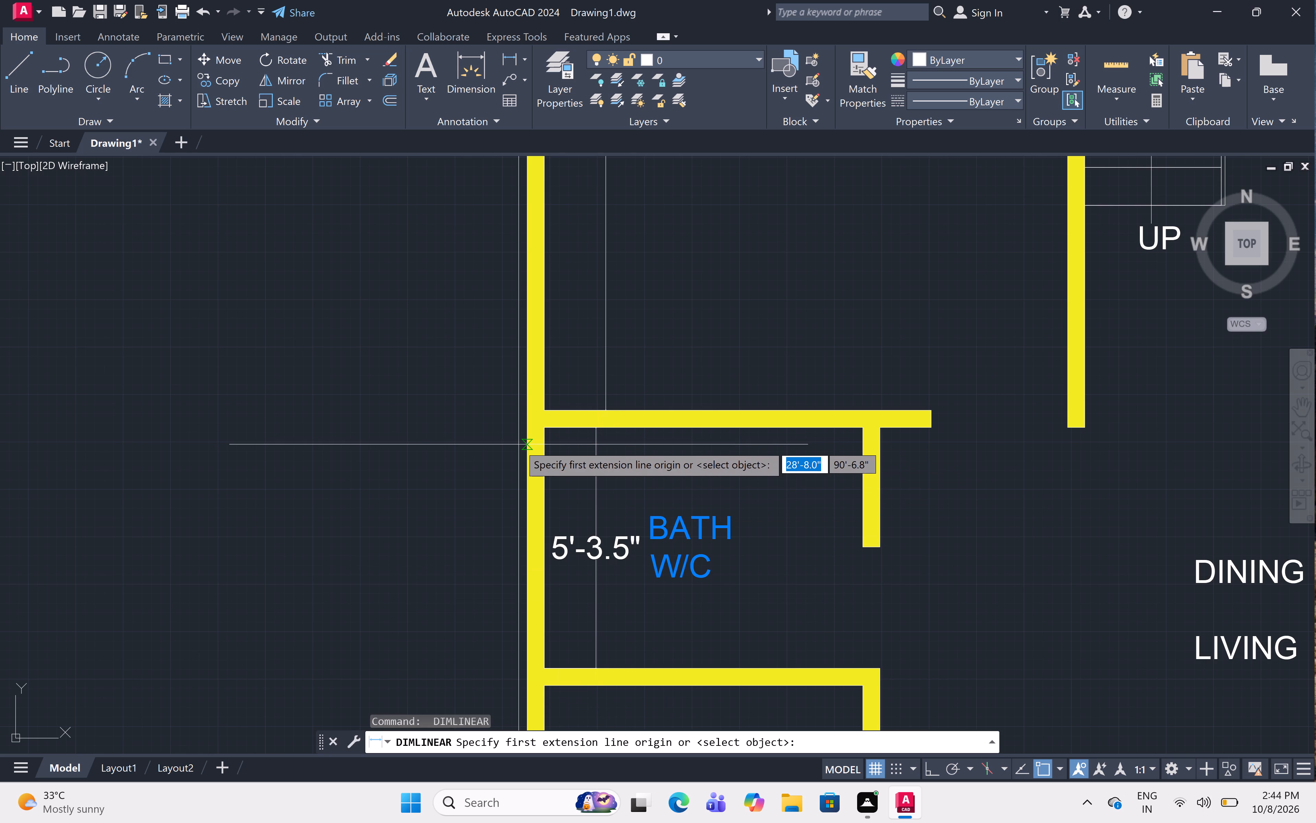
left_click(547, 425)
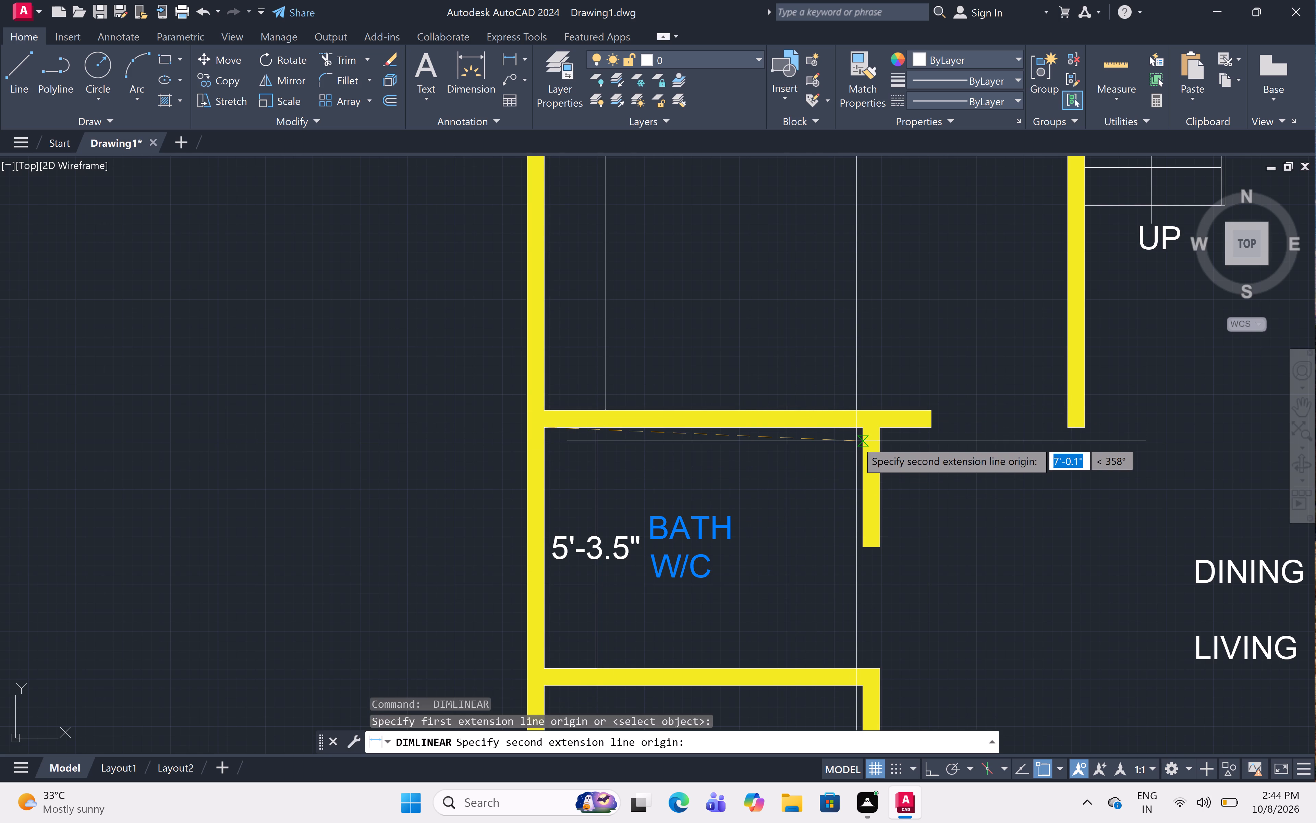
left_click(860, 425)
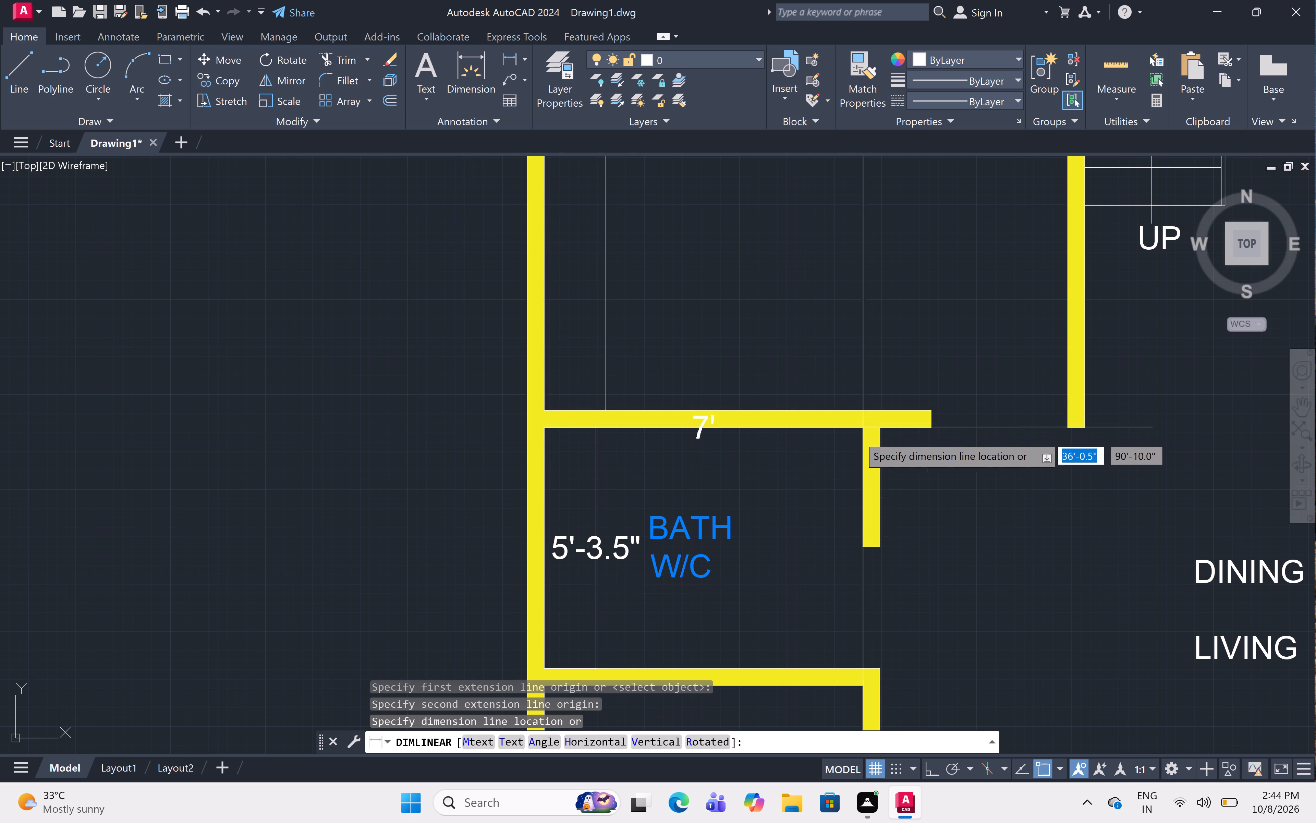
left_click(855, 455)
Add a vertical linear dimension for the south bathroom's inner north-south length, placed between the west wall and the BATH W/C label.
scroll(849, 385, "down", 3)
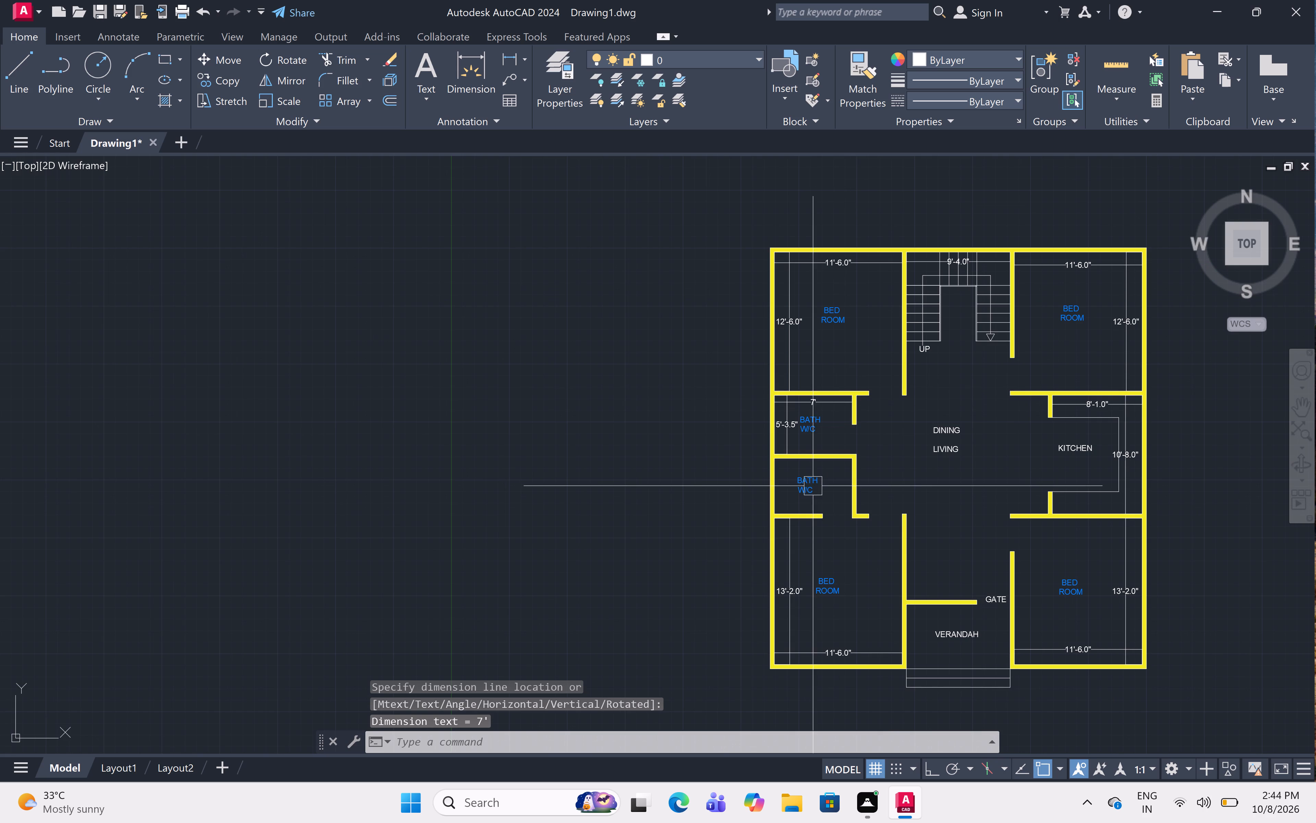
scroll(813, 487, "up", 3)
key("space")
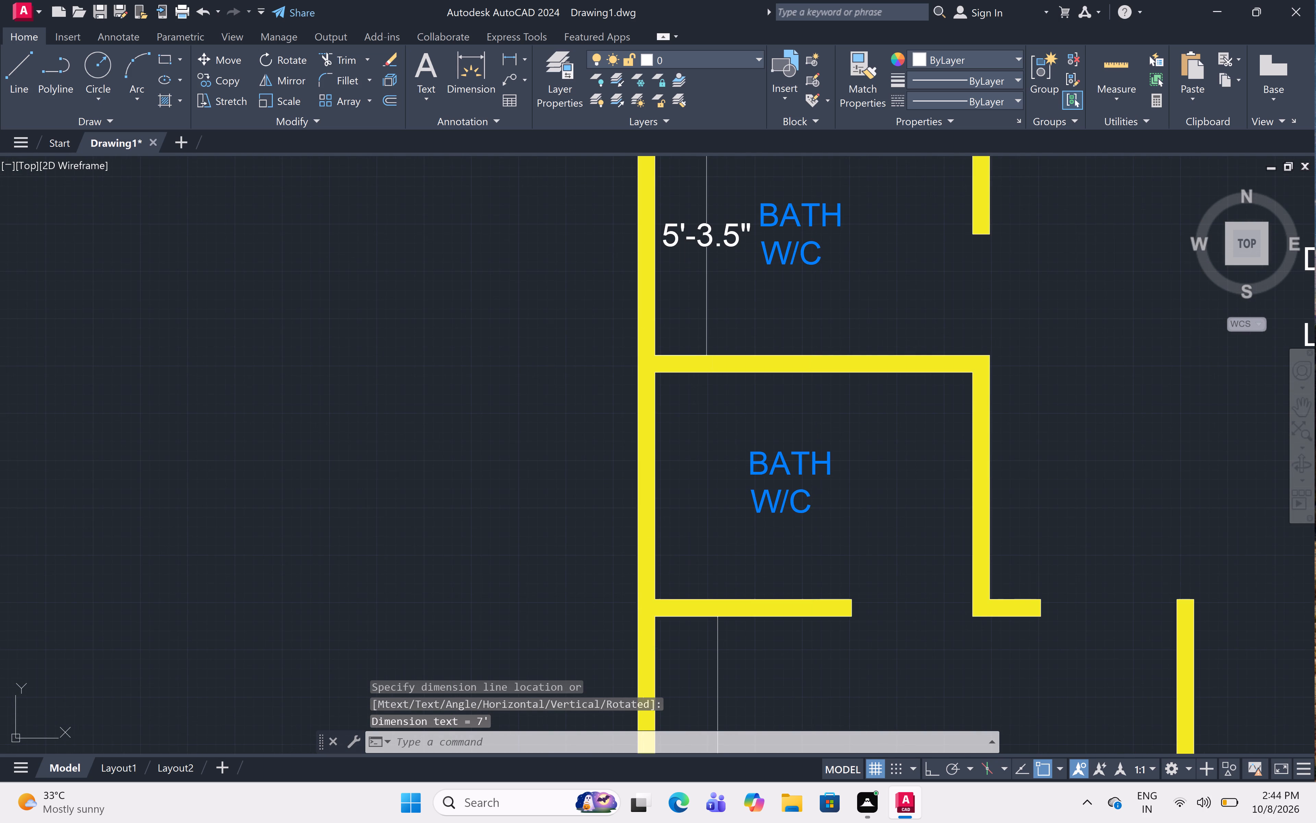
left_click(658, 595)
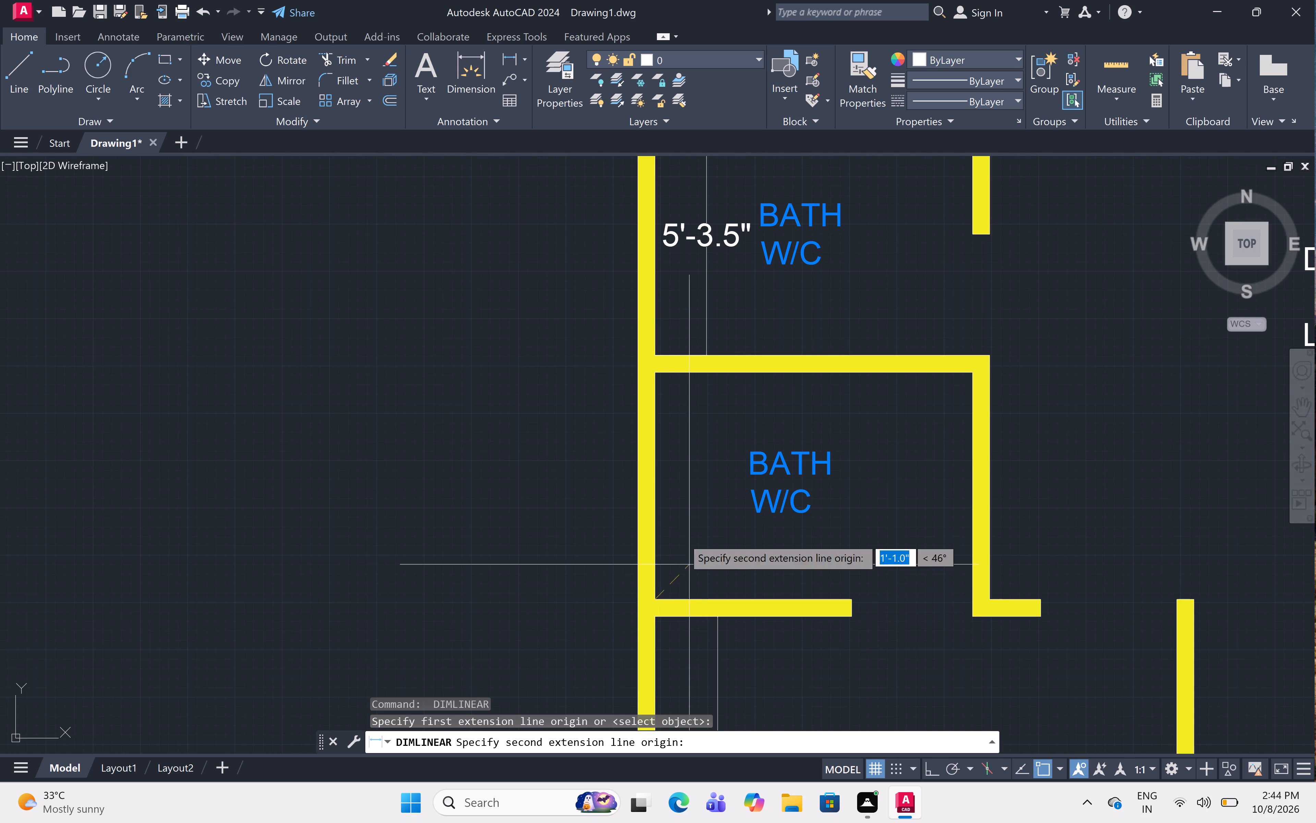
left_click(659, 370)
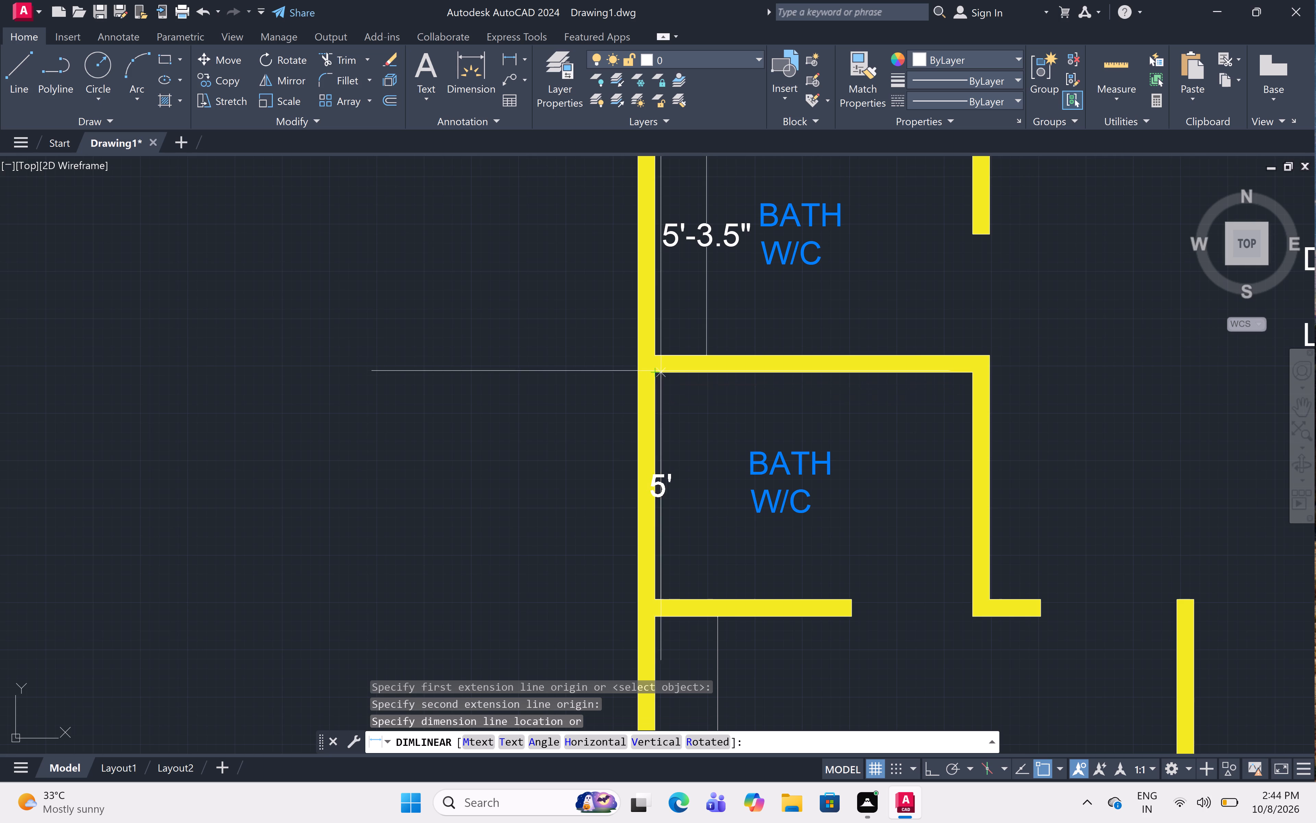
left_click(694, 376)
Add a horizontal linear dimension across the south bathroom's inner width, placed inside just below its north wall.
key("space")
key("space")
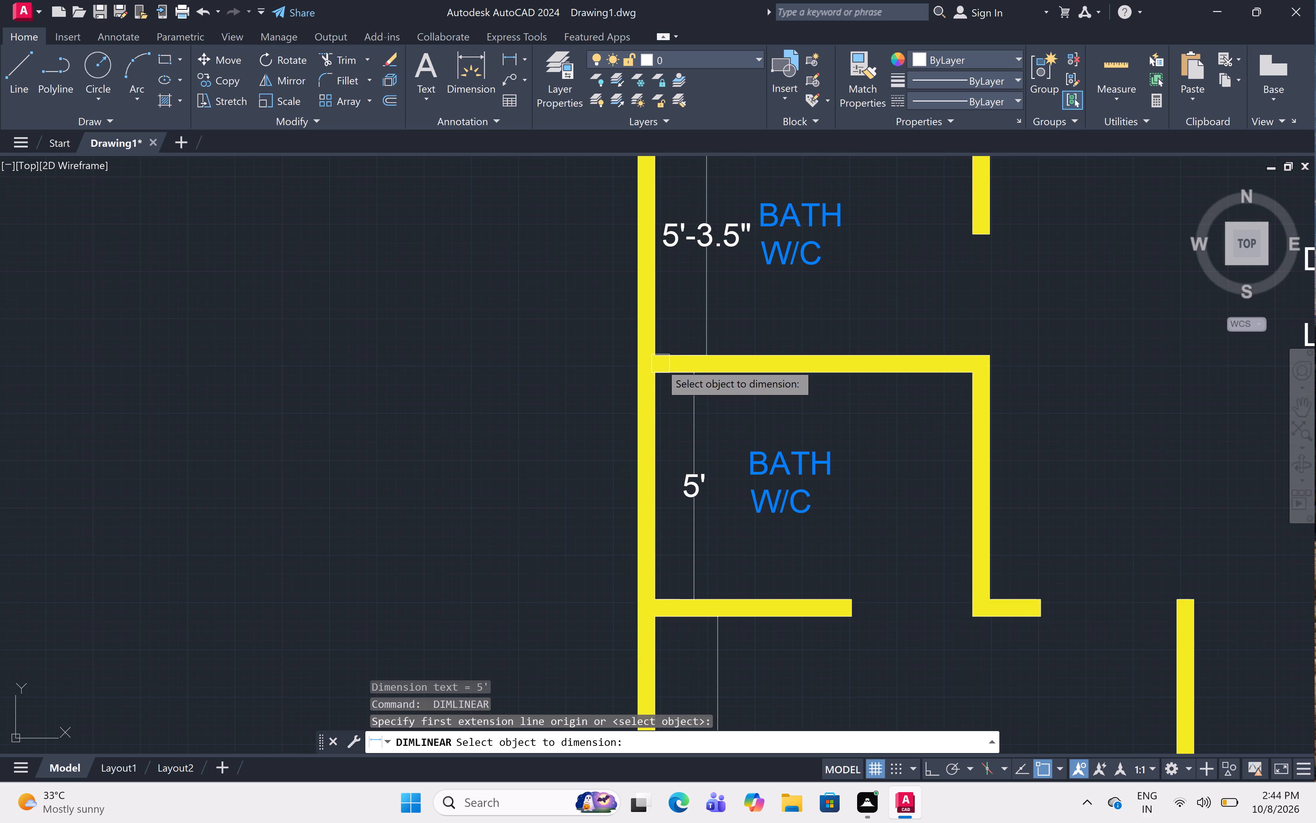
key("space")
key("space")
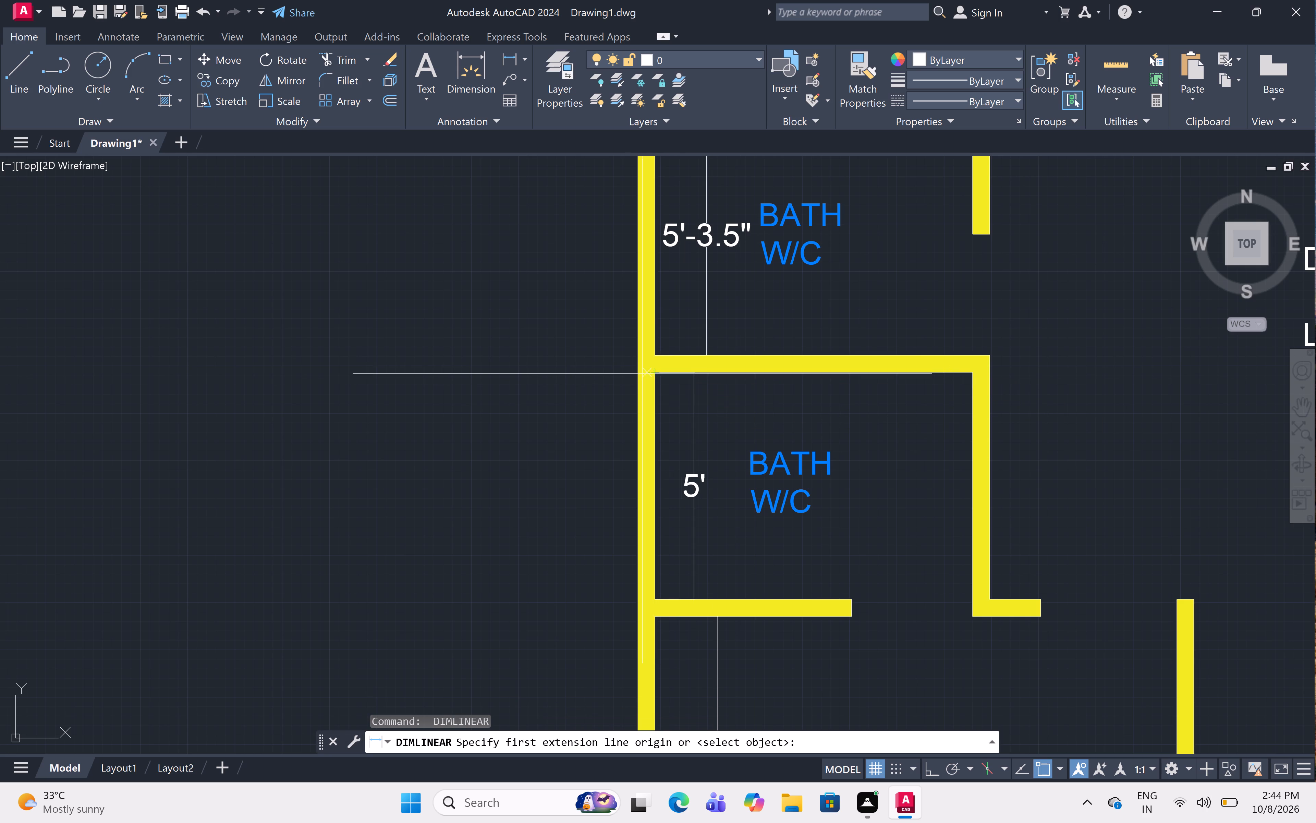
left_click(659, 371)
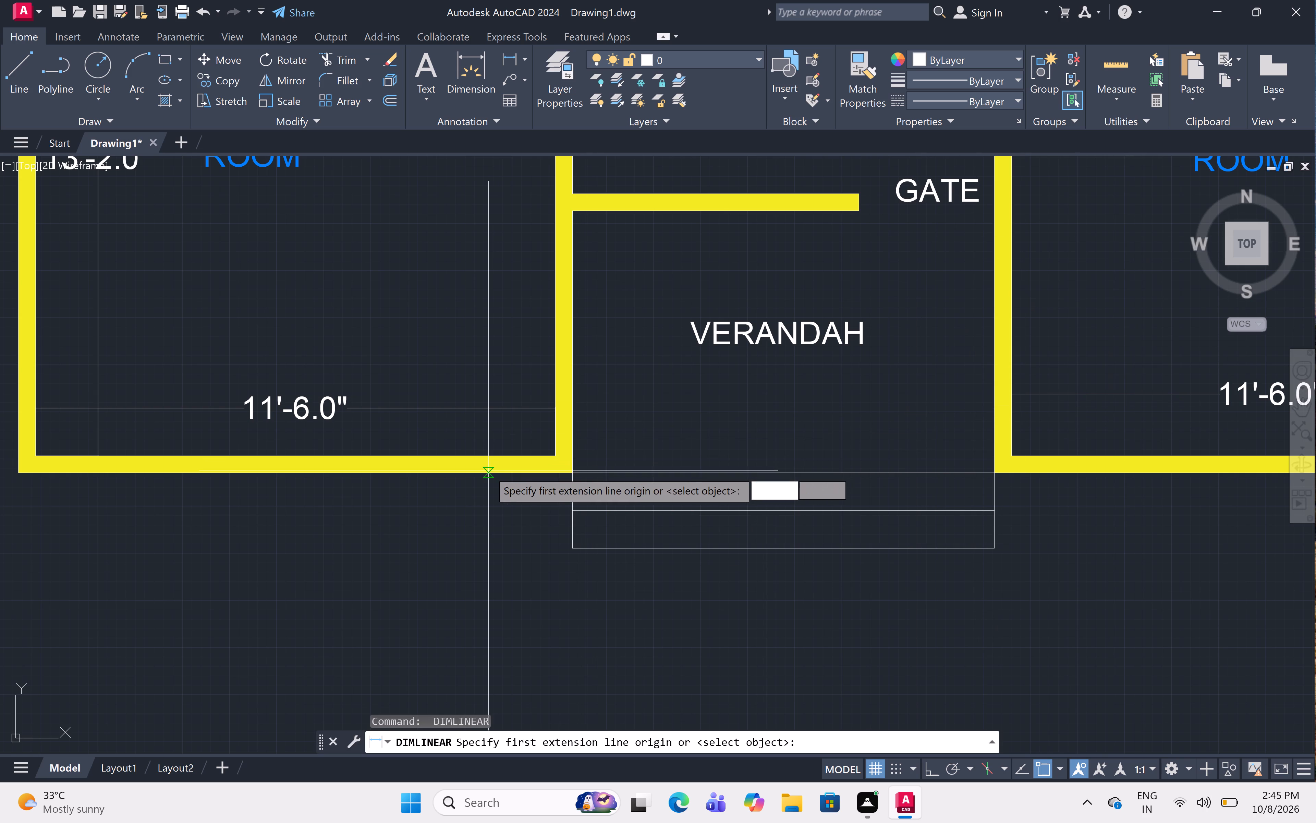
Add a vertical linear dimension for the verandah's depth, from the entrance step edge to the gate wall, placed west of the VERANDAH label.
left_click(574, 468)
left_click(566, 208)
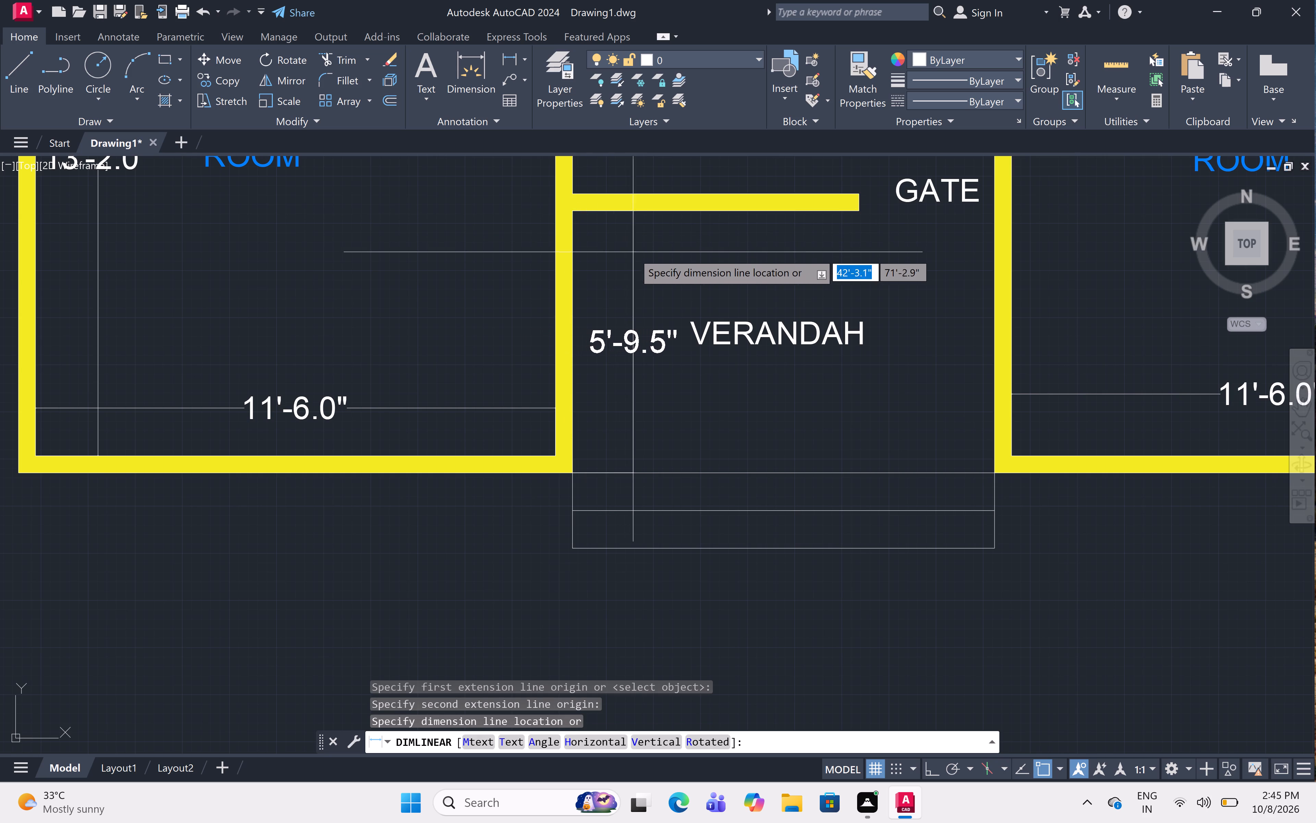
left_click(641, 284)
Override the verandah depth dimension's text with 5'-5".
scroll(658, 351, "up", 3)
double_click(607, 299)
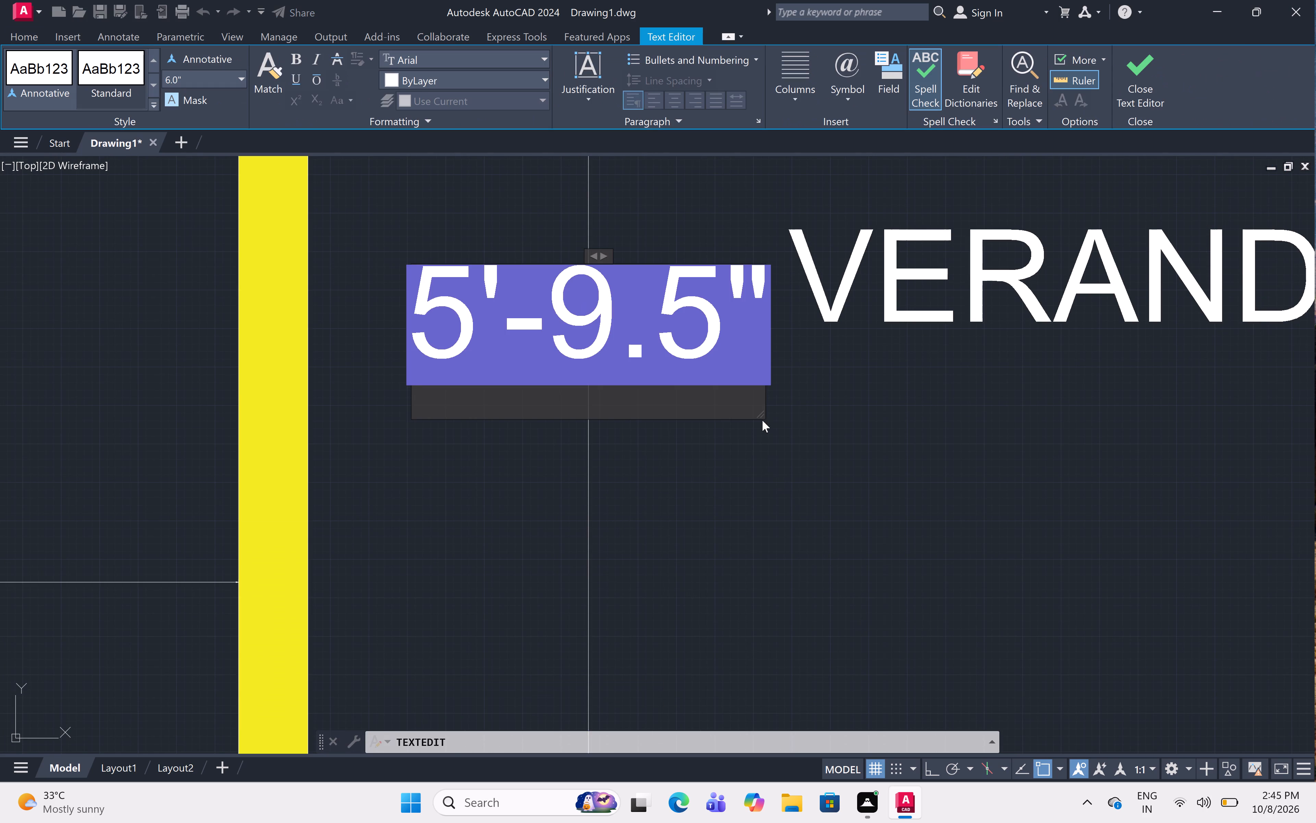
left_click(763, 302)
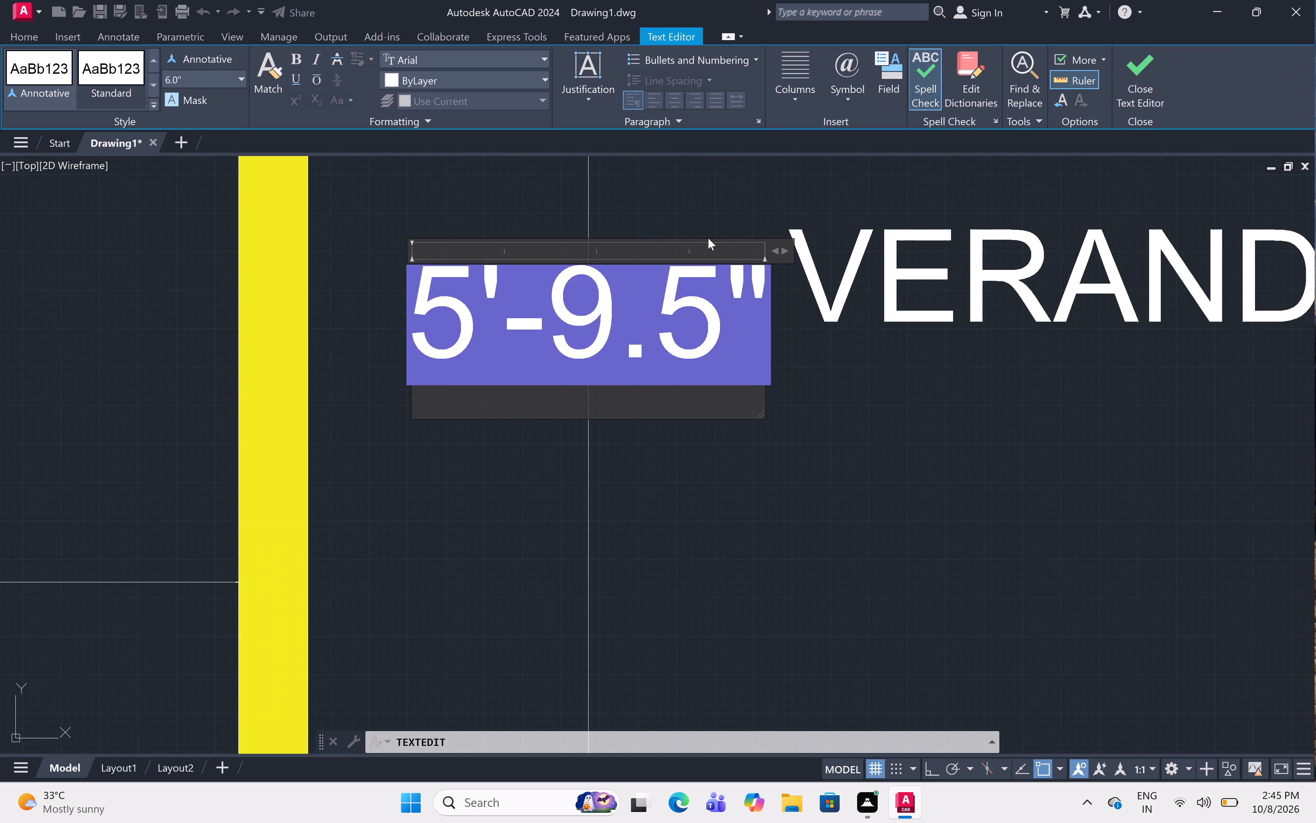
left_click(686, 328)
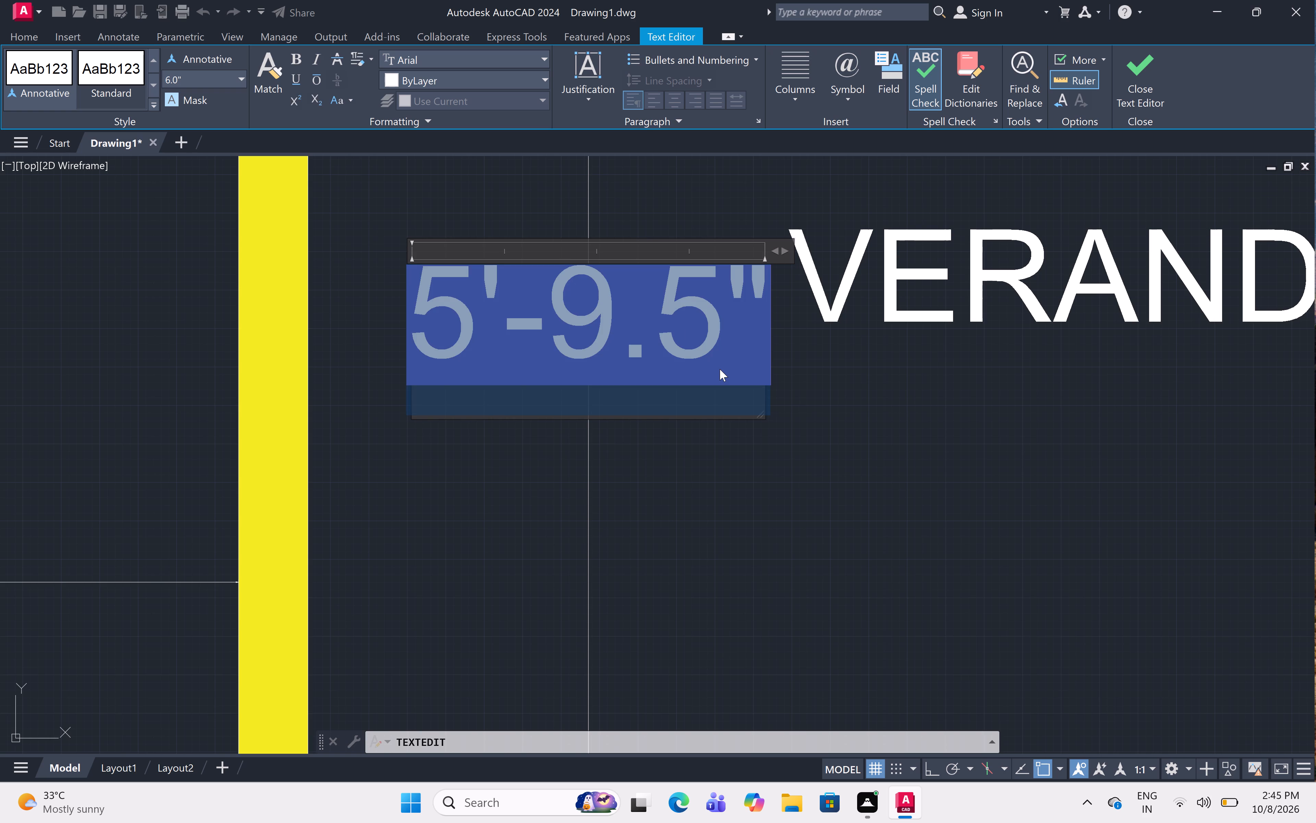
key("BackSpace")
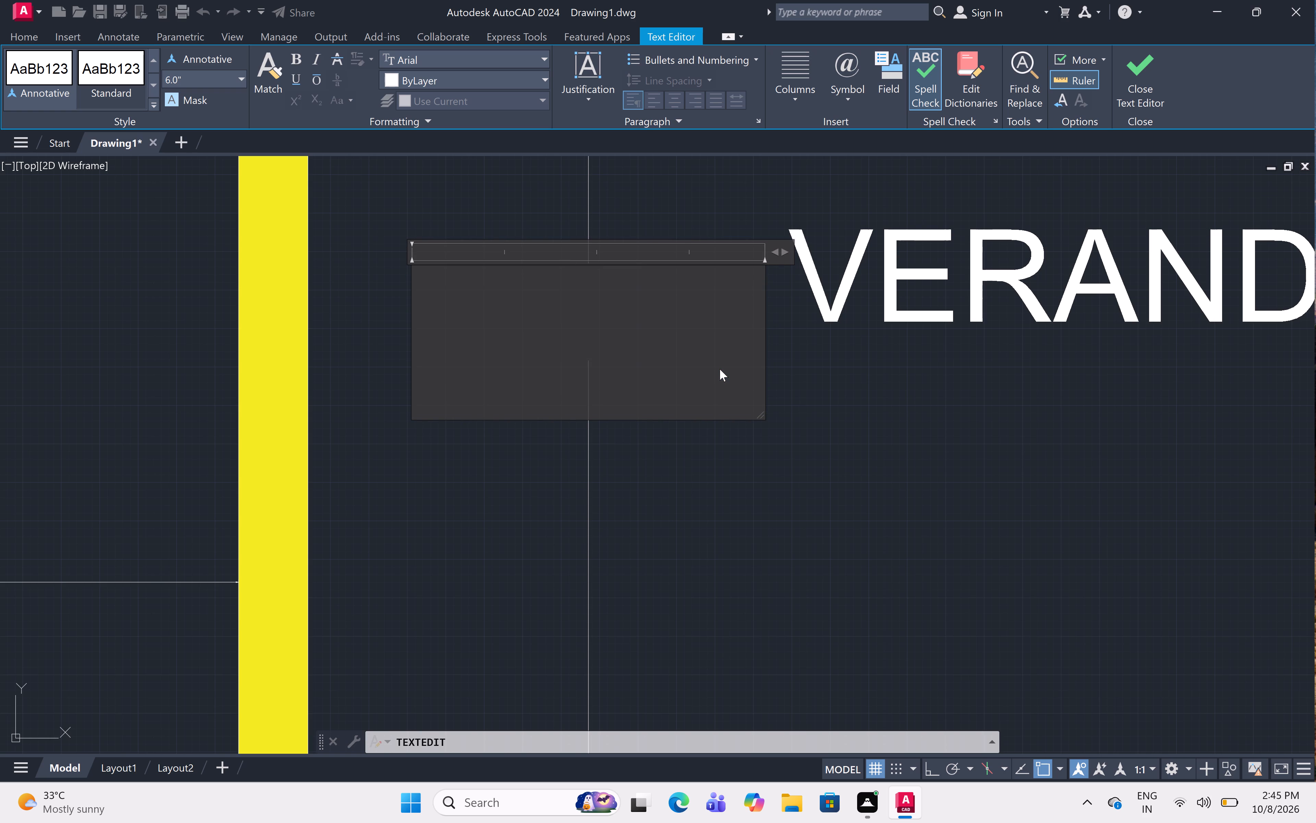
type("5'")
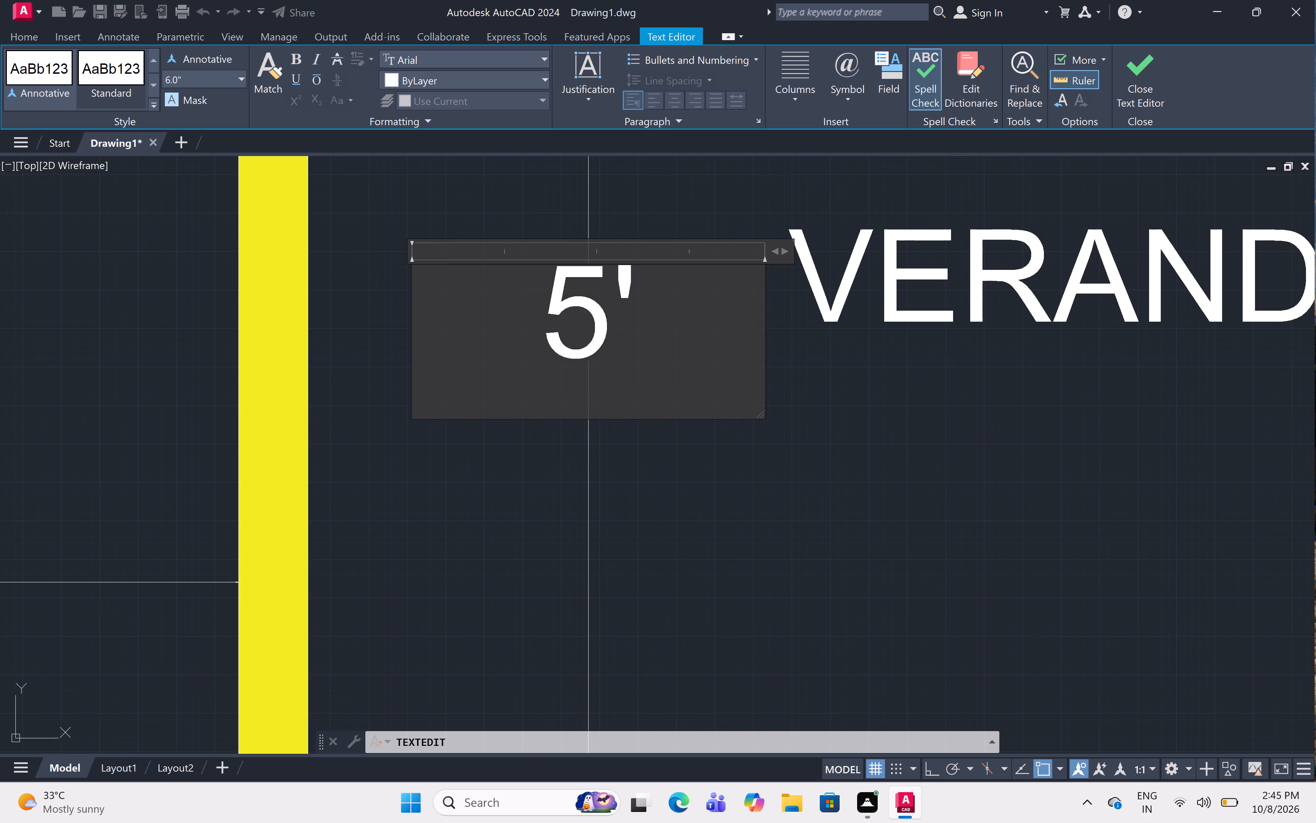
key("minus")
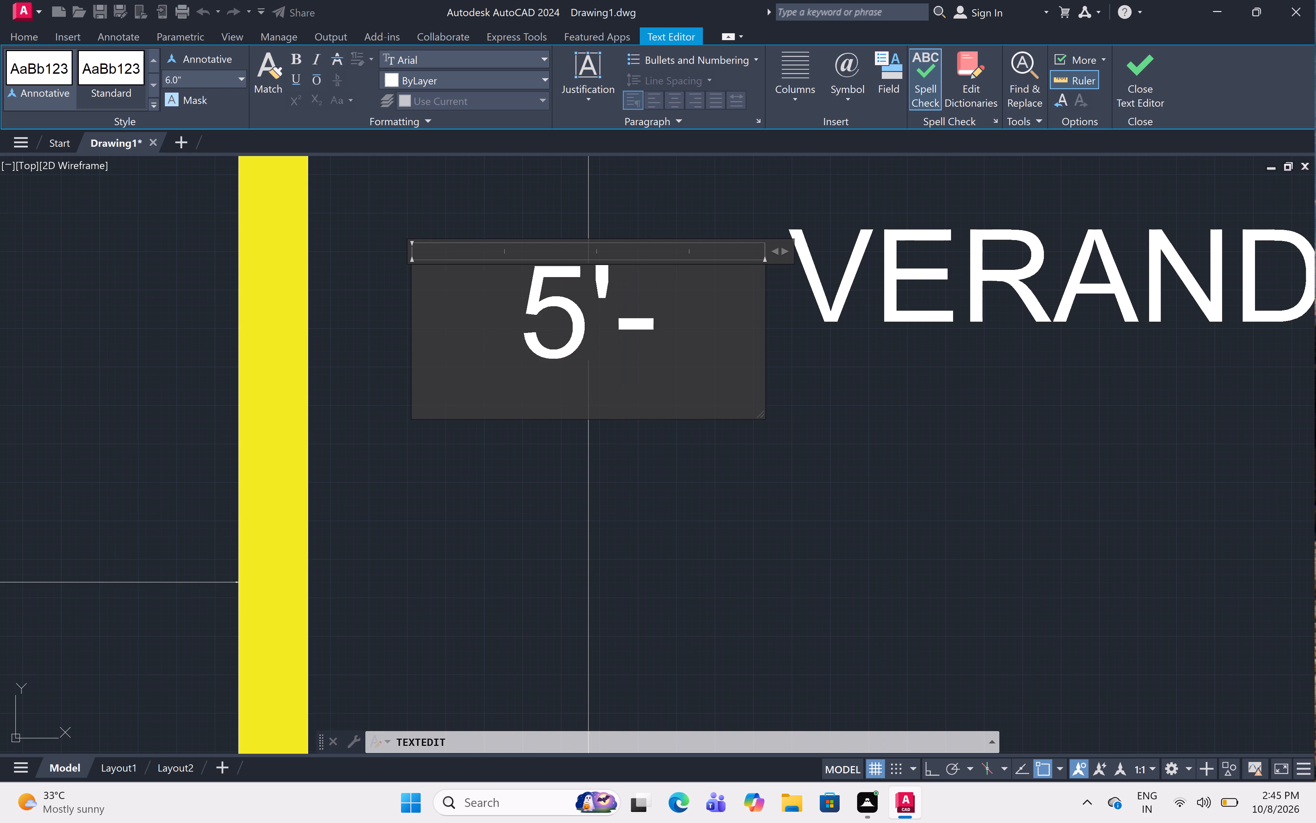
key("5")
key("shift+quotedbl")
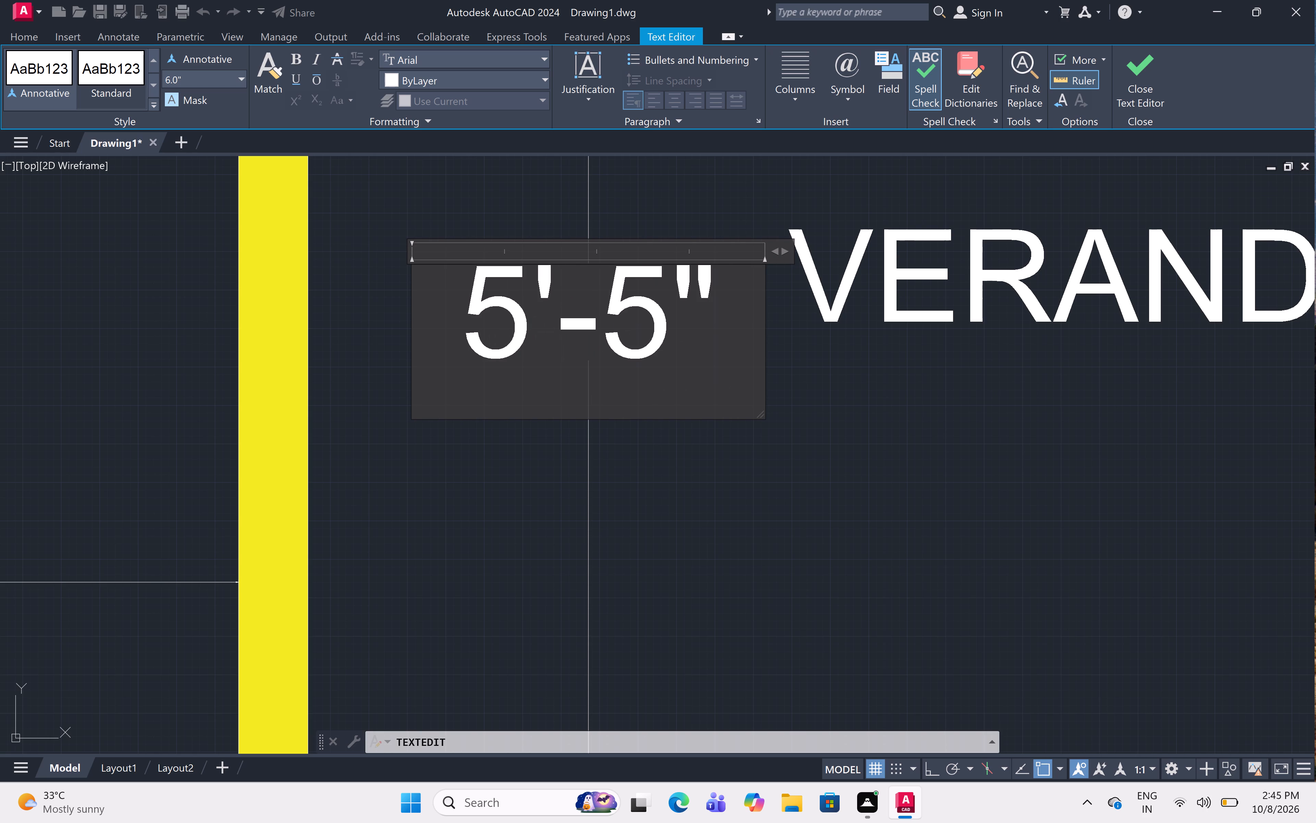
left_click(921, 563)
Examine the whole floor plan with its room labels and dimensions.
scroll(920, 560, "down", 4)
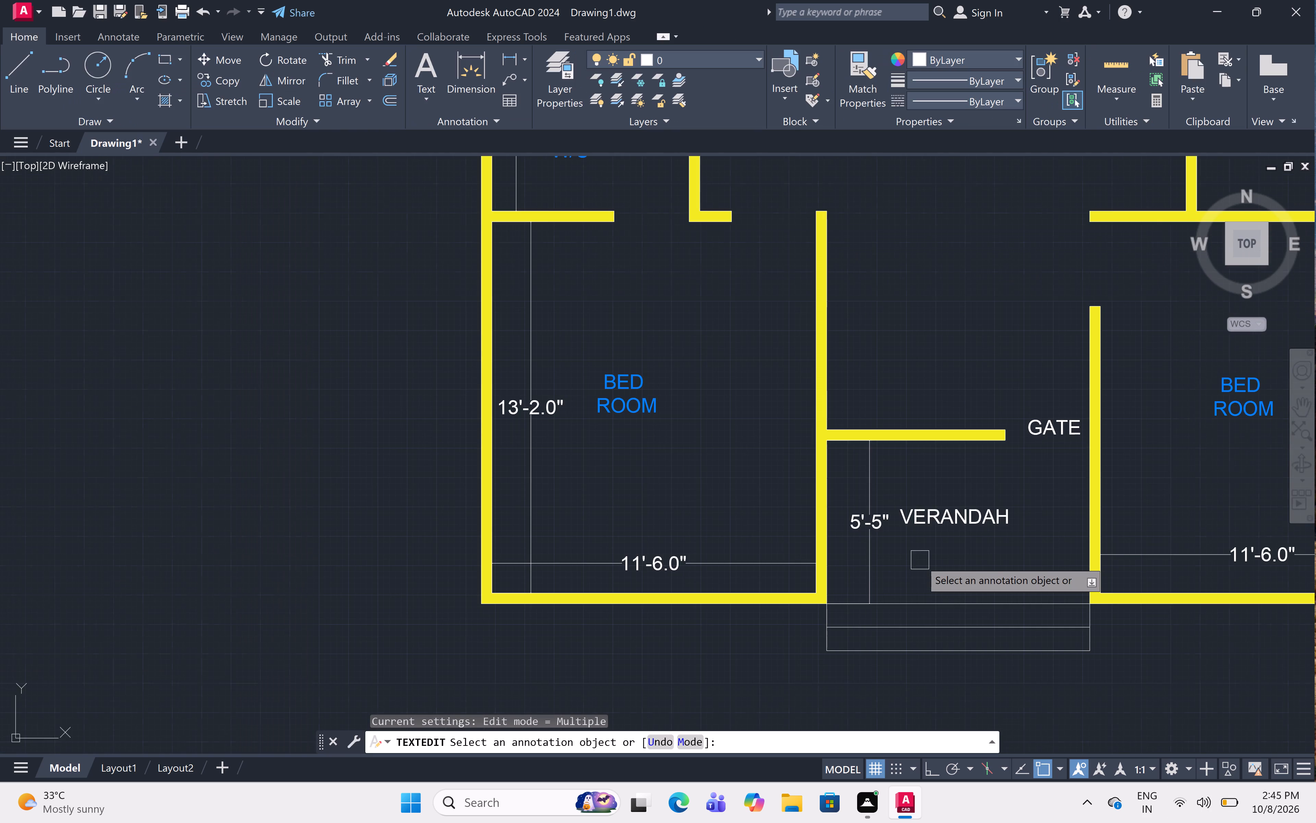
scroll(920, 560, "down", 1)
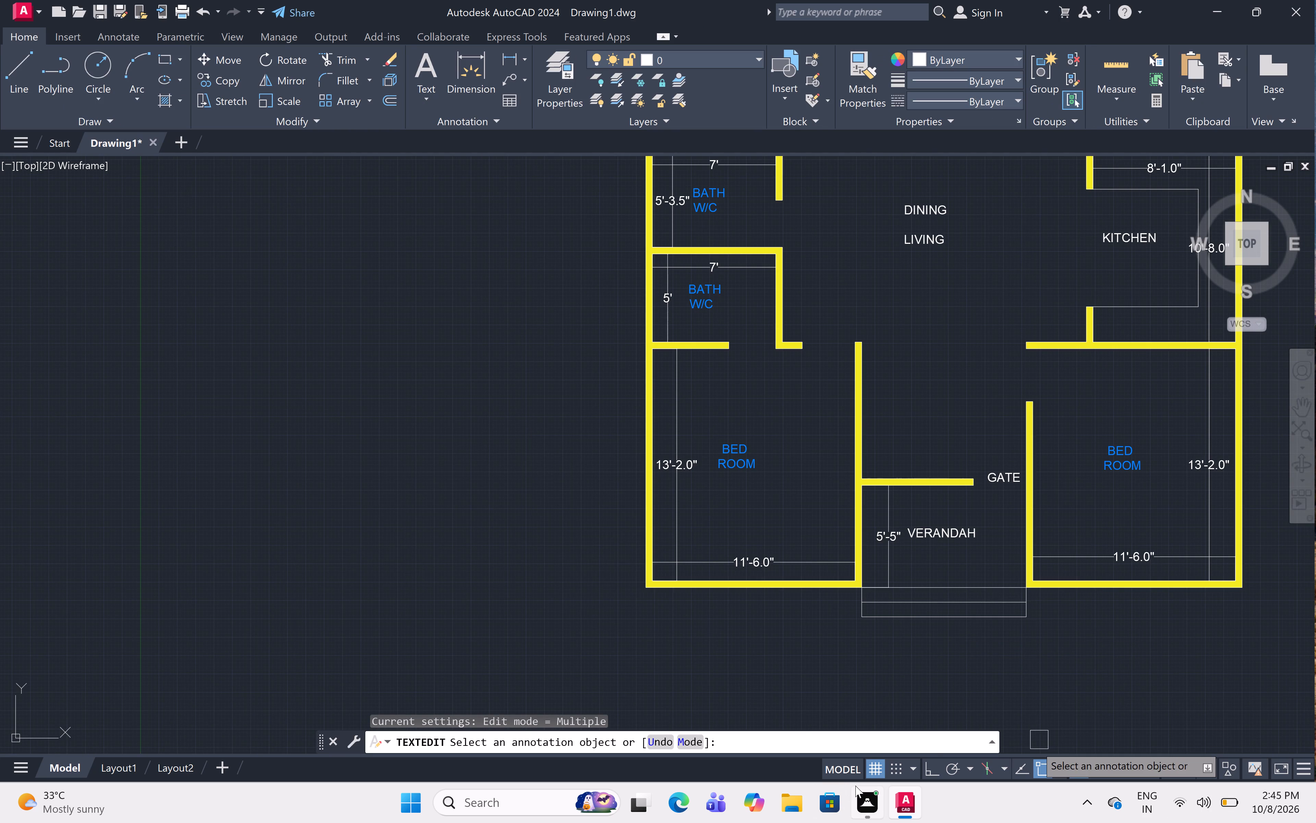
scroll(921, 607, "down", 1)
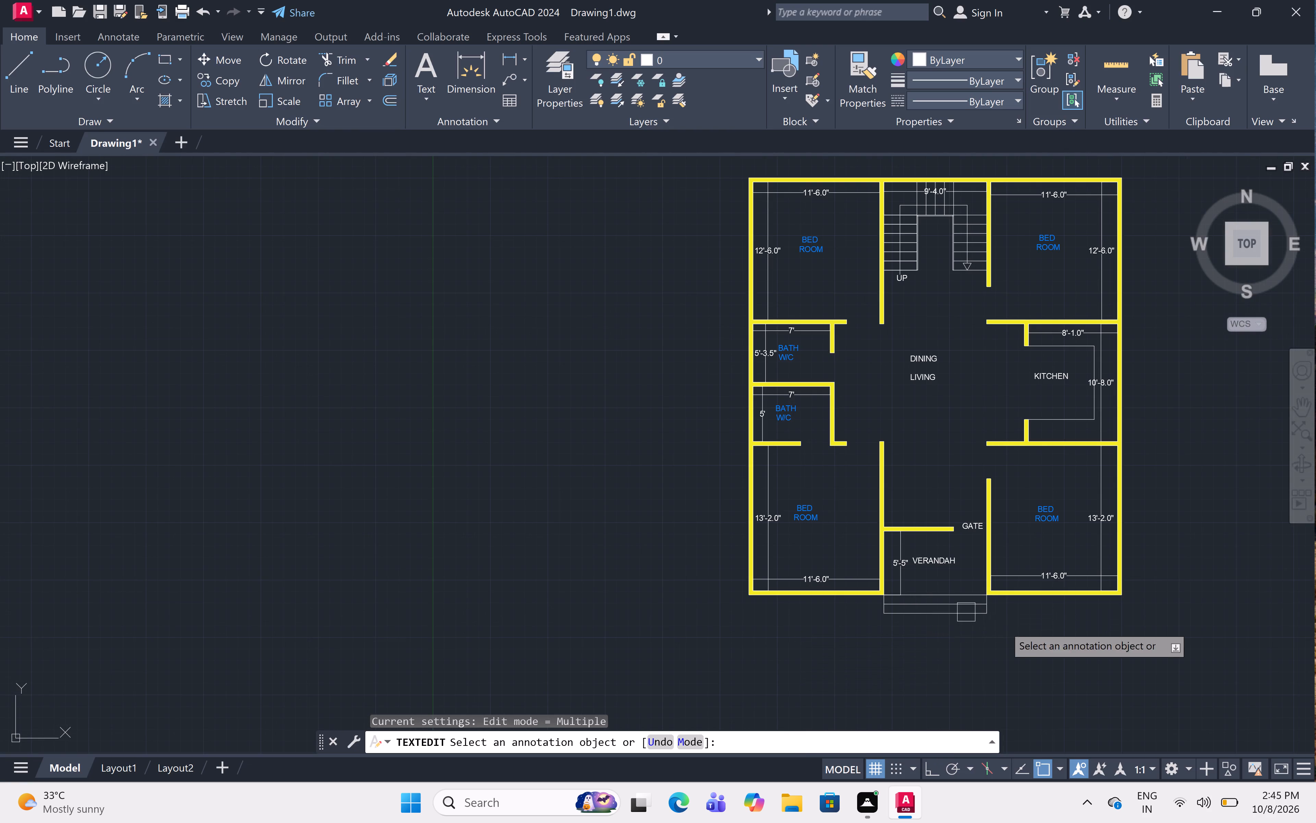
scroll(1016, 630, "down", 1)
middle_click_drag(1017, 630, 663, 630)
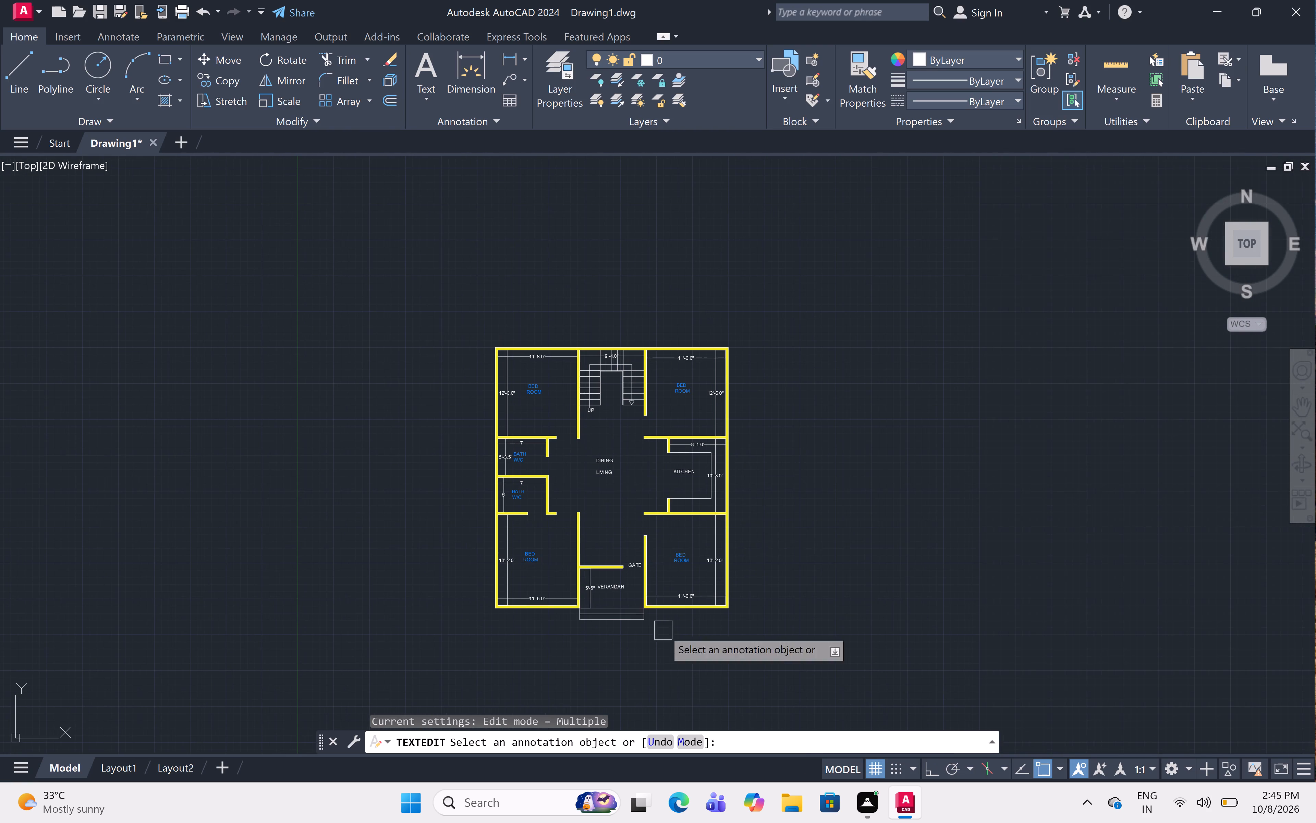
scroll(582, 505, "up", 1)
middle_click_drag(582, 505, 605, 506)
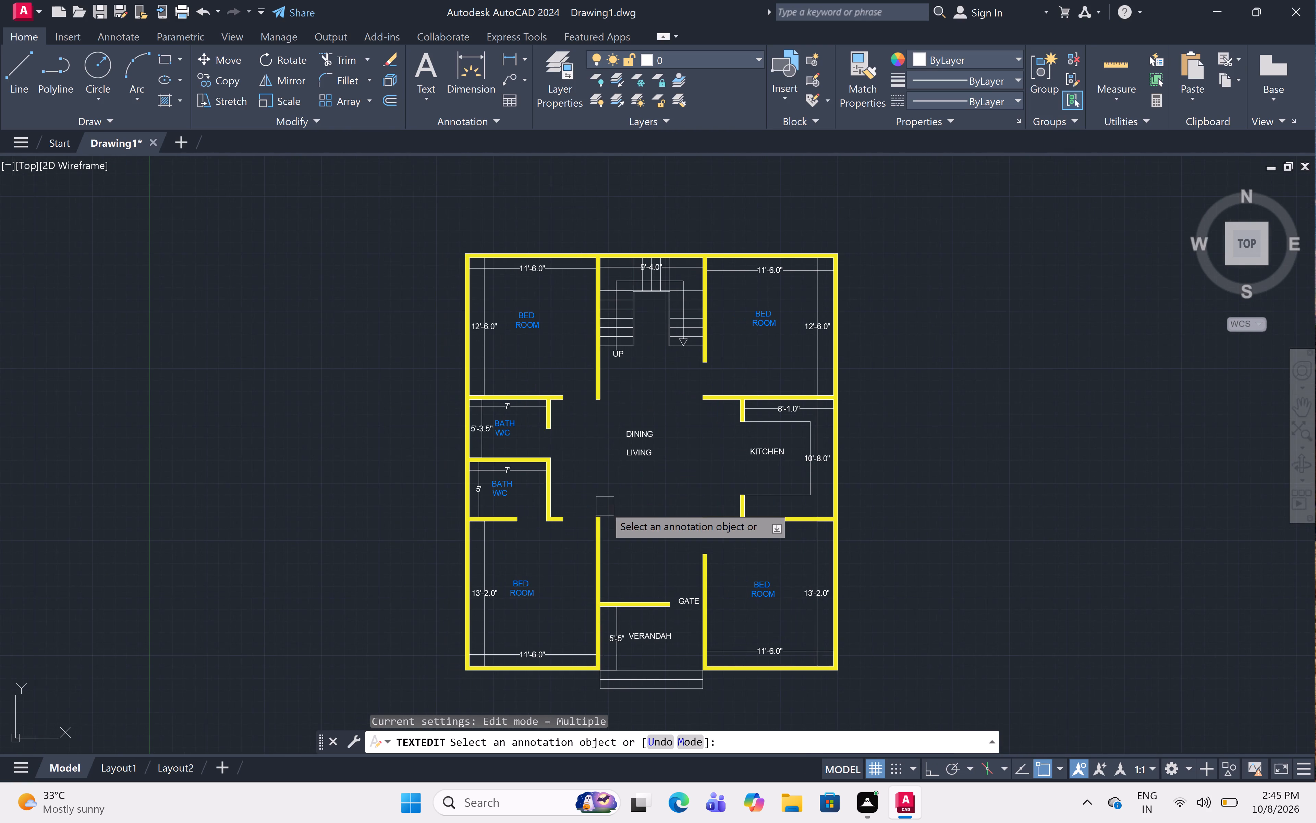
scroll(605, 506, "up", 1)
middle_click_drag(605, 506, 608, 514)
scroll(614, 506, "down", 1)
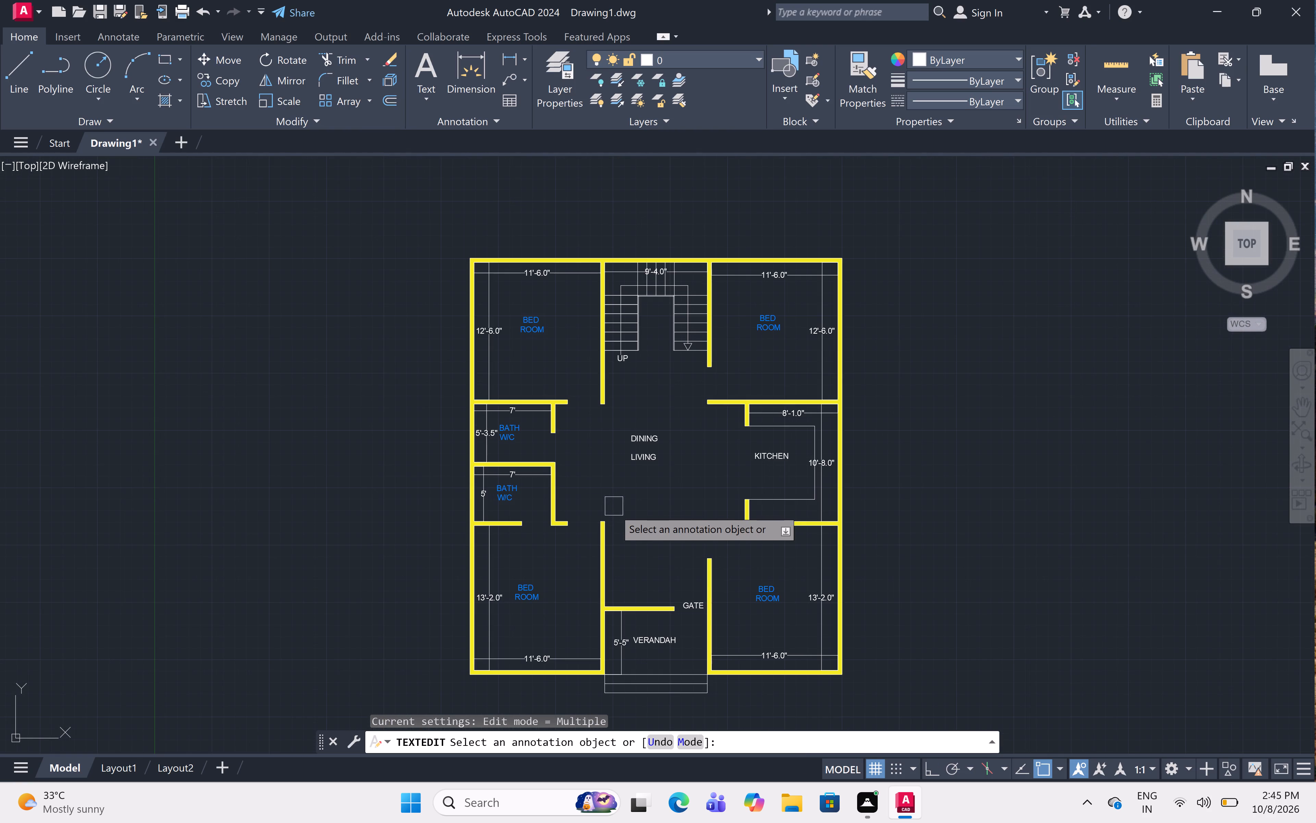
middle_click_drag(624, 577, 631, 564)
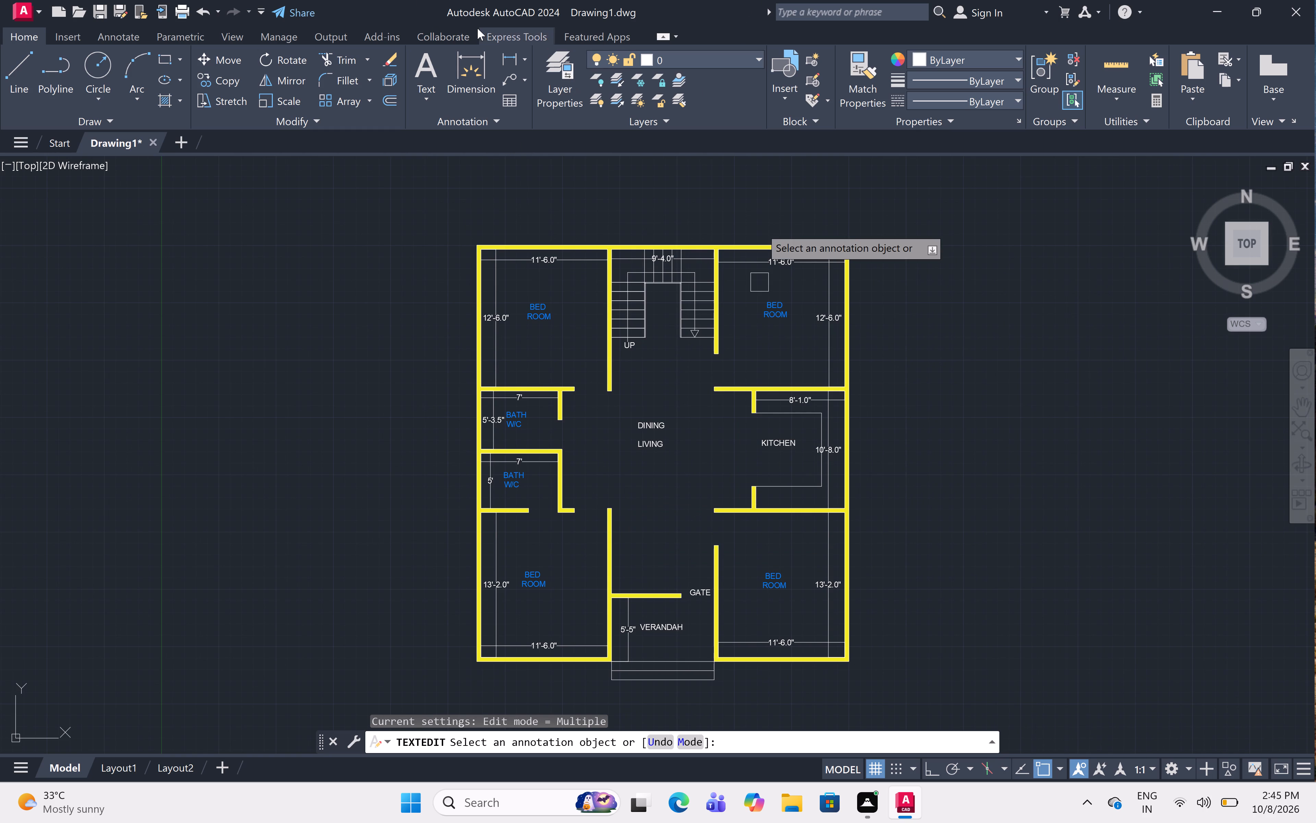
Add a horizontal linear dimension for the building's overall width, between the outer north corners, placed just above the north wall.
left_click(502, 56)
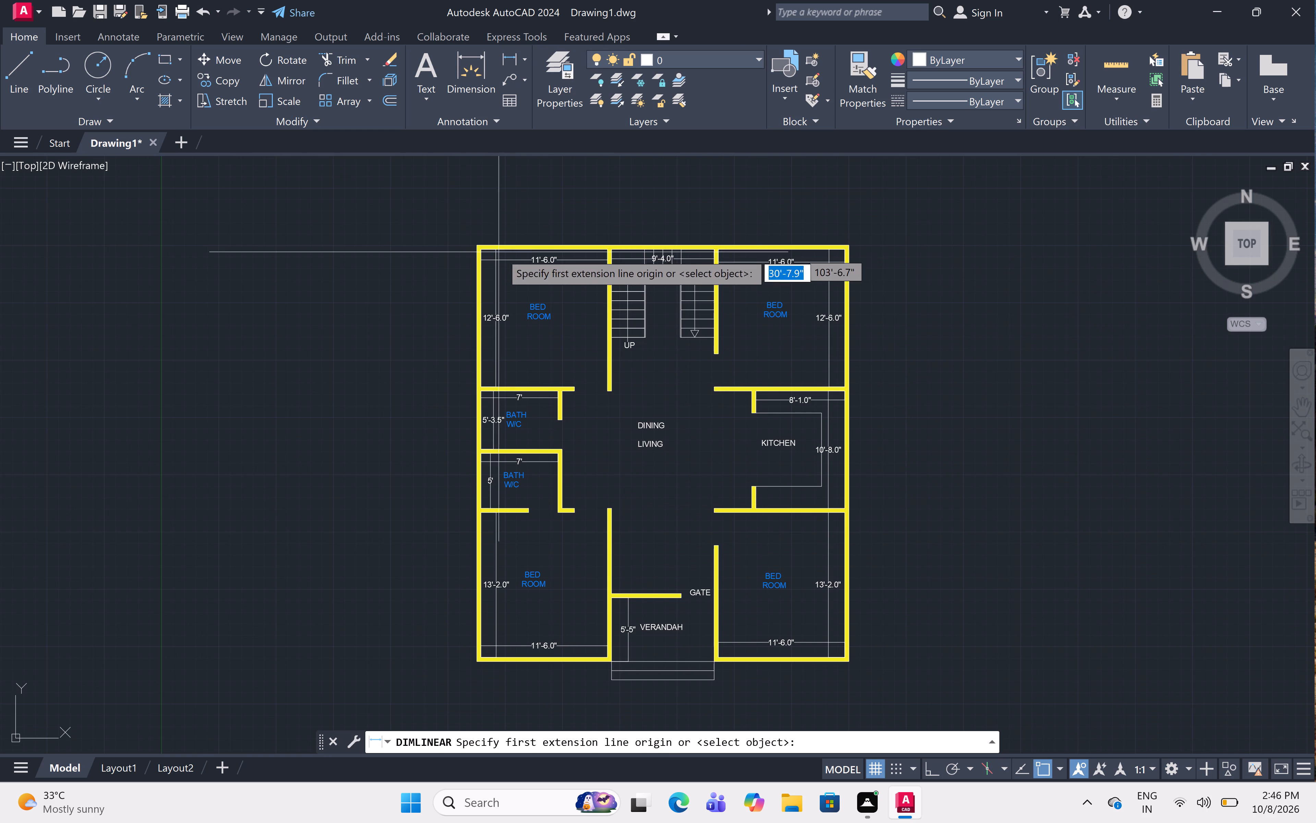
scroll(571, 217, "up", 1)
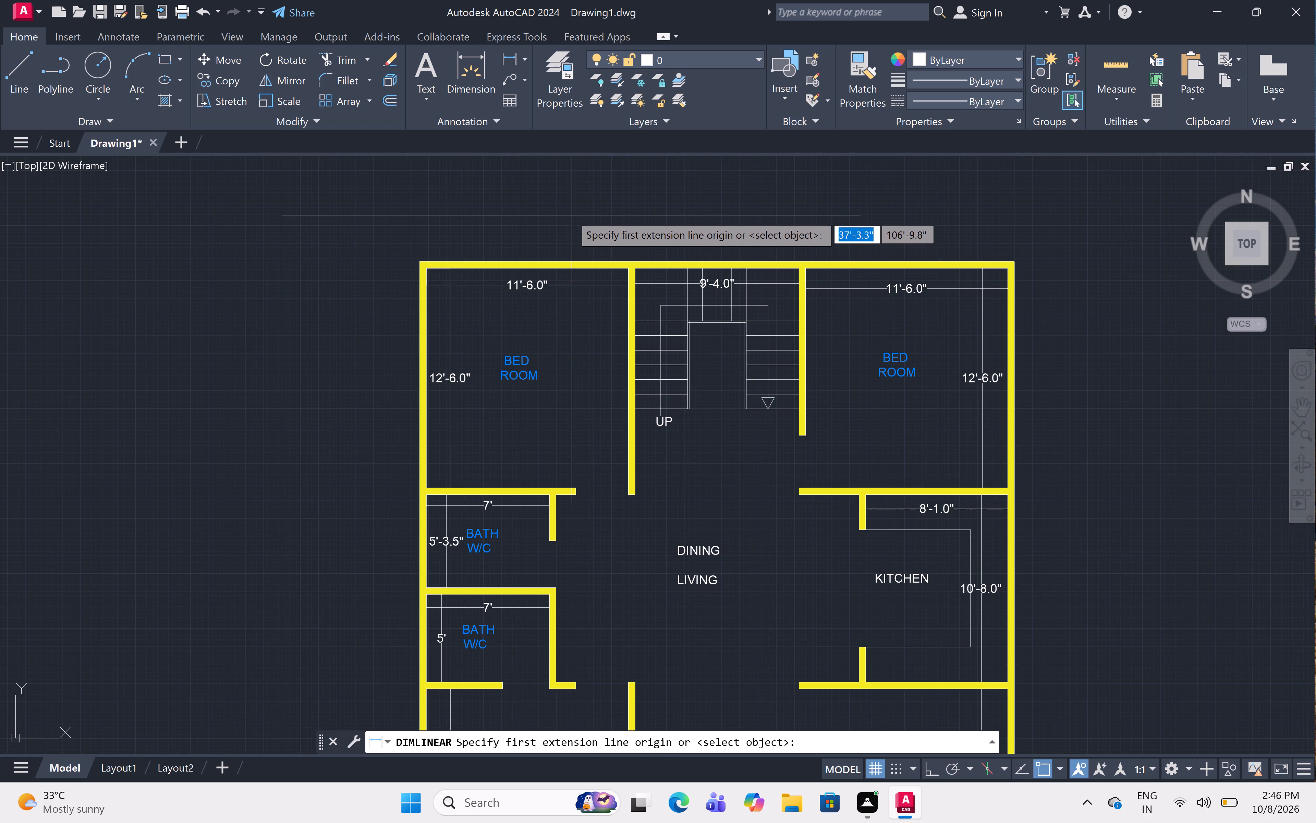
scroll(409, 266, "up", 1)
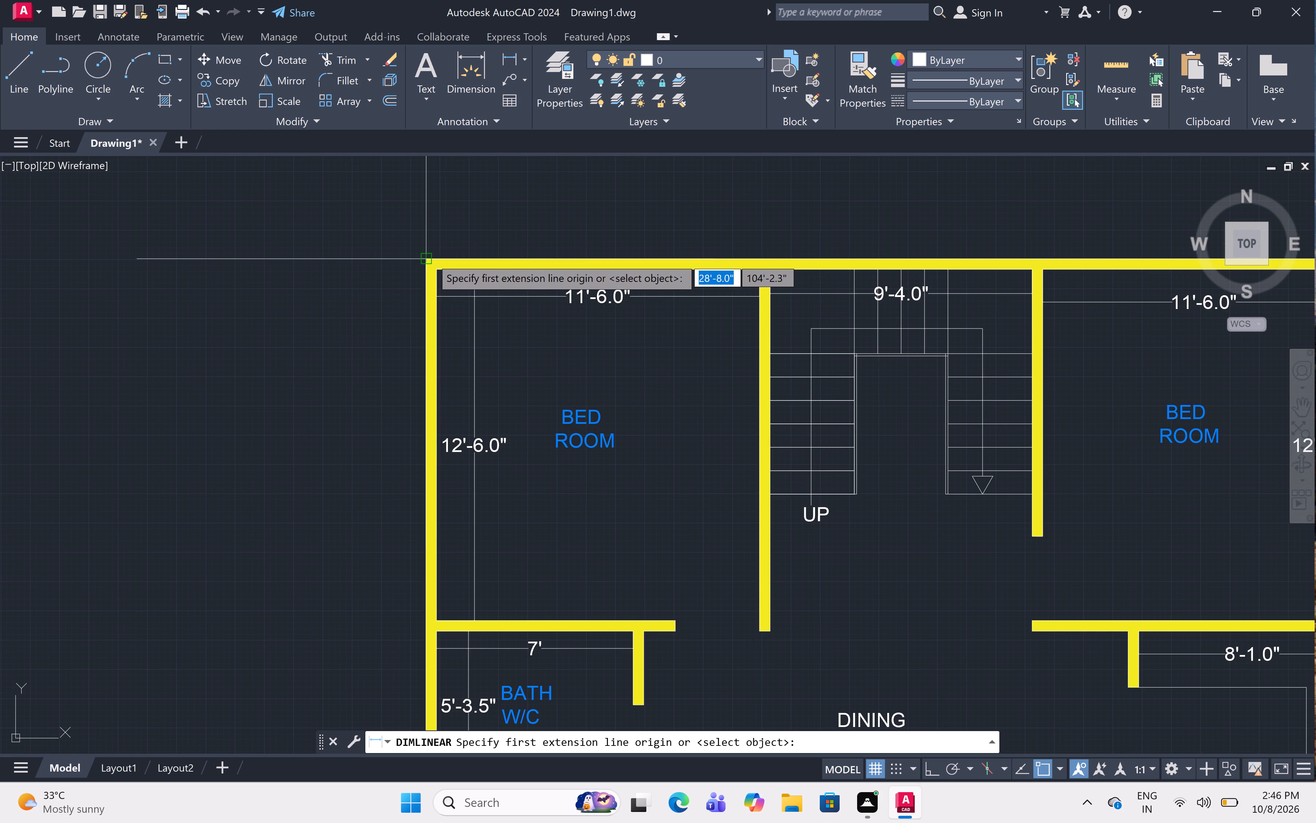
left_click(432, 259)
scroll(638, 231, "down", 3)
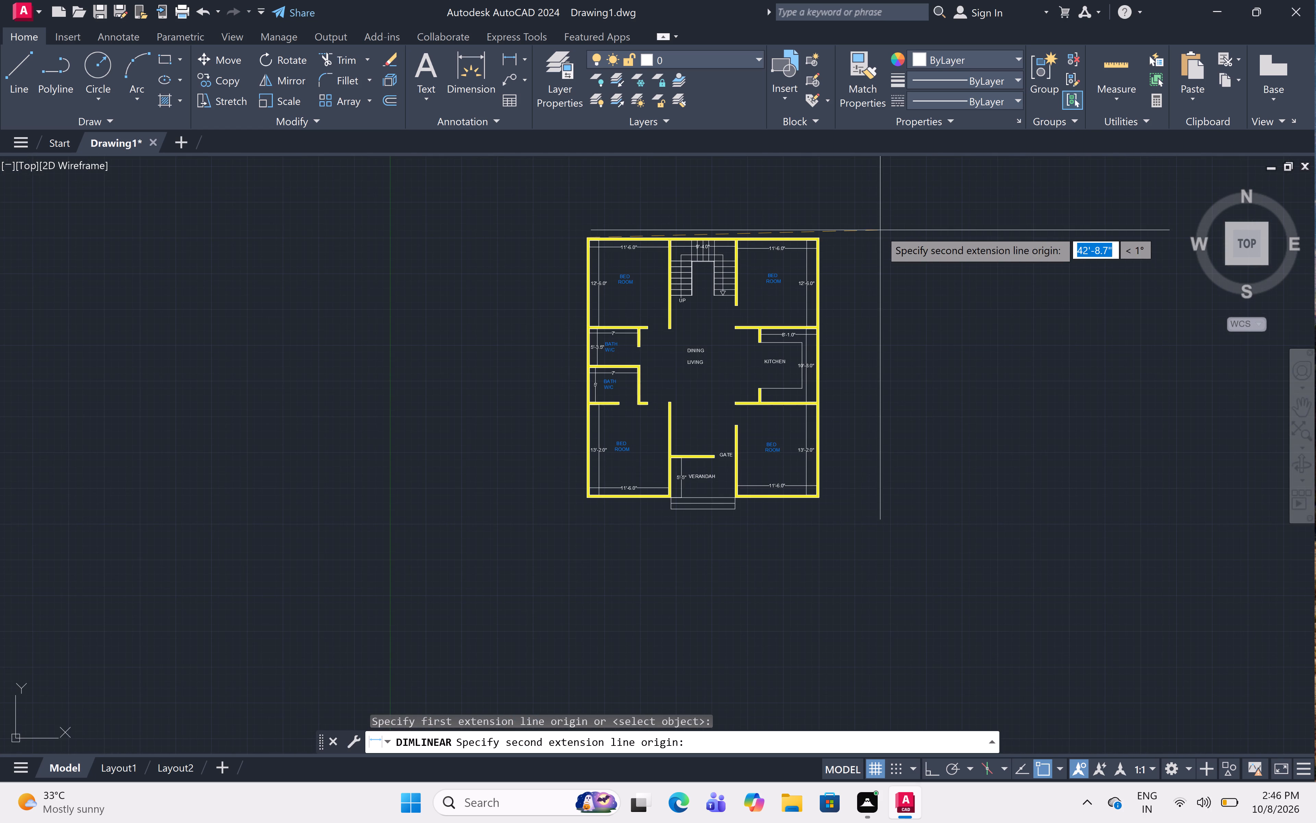
scroll(825, 219, "up", 3)
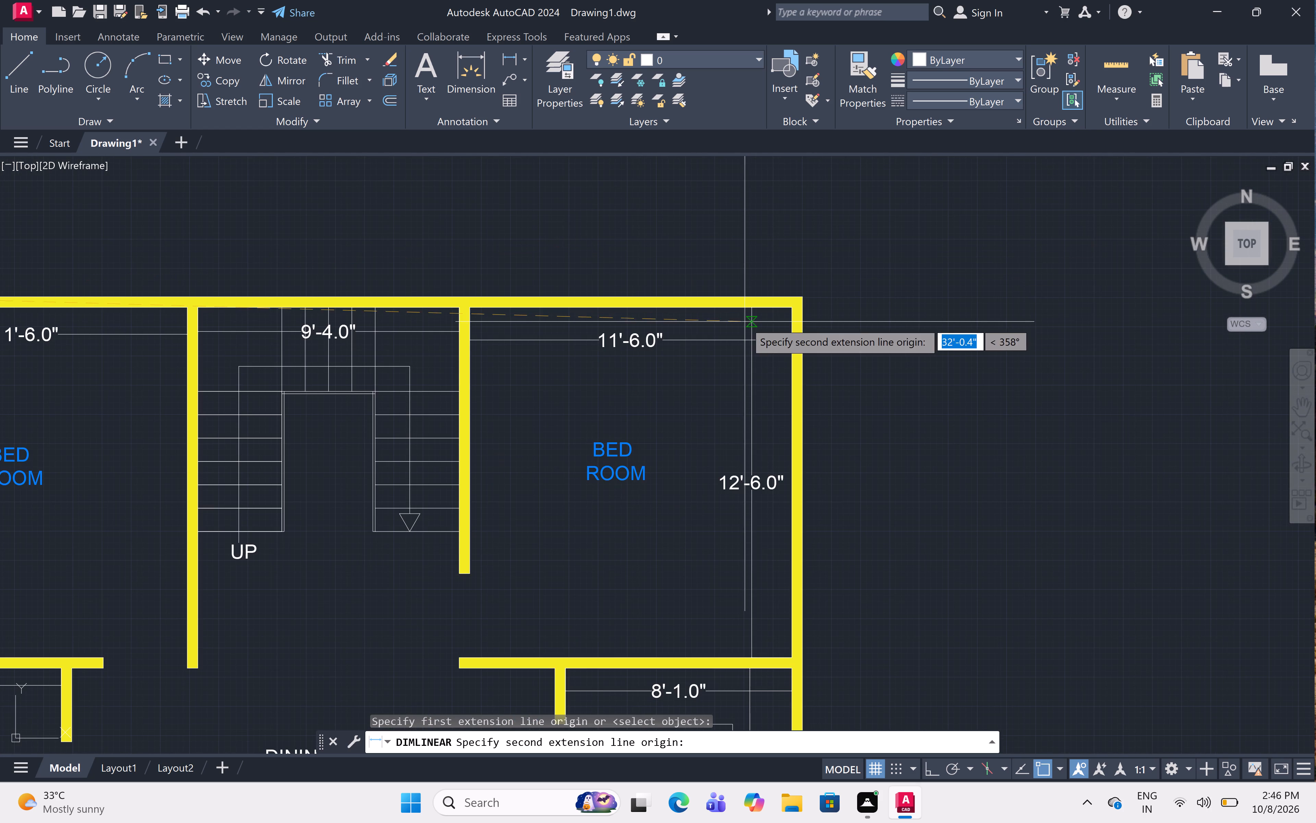
left_click(806, 294)
scroll(806, 234, "down", 1)
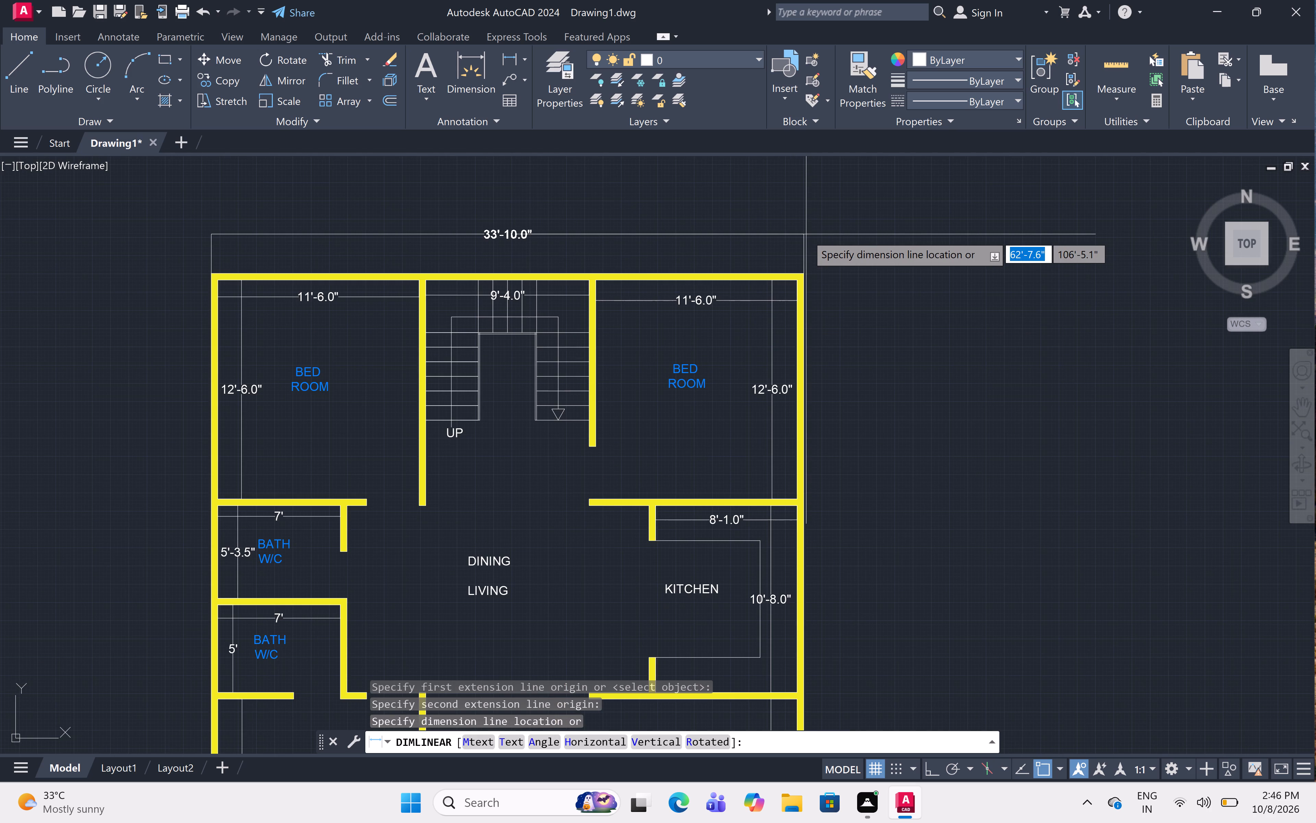
left_click(806, 234)
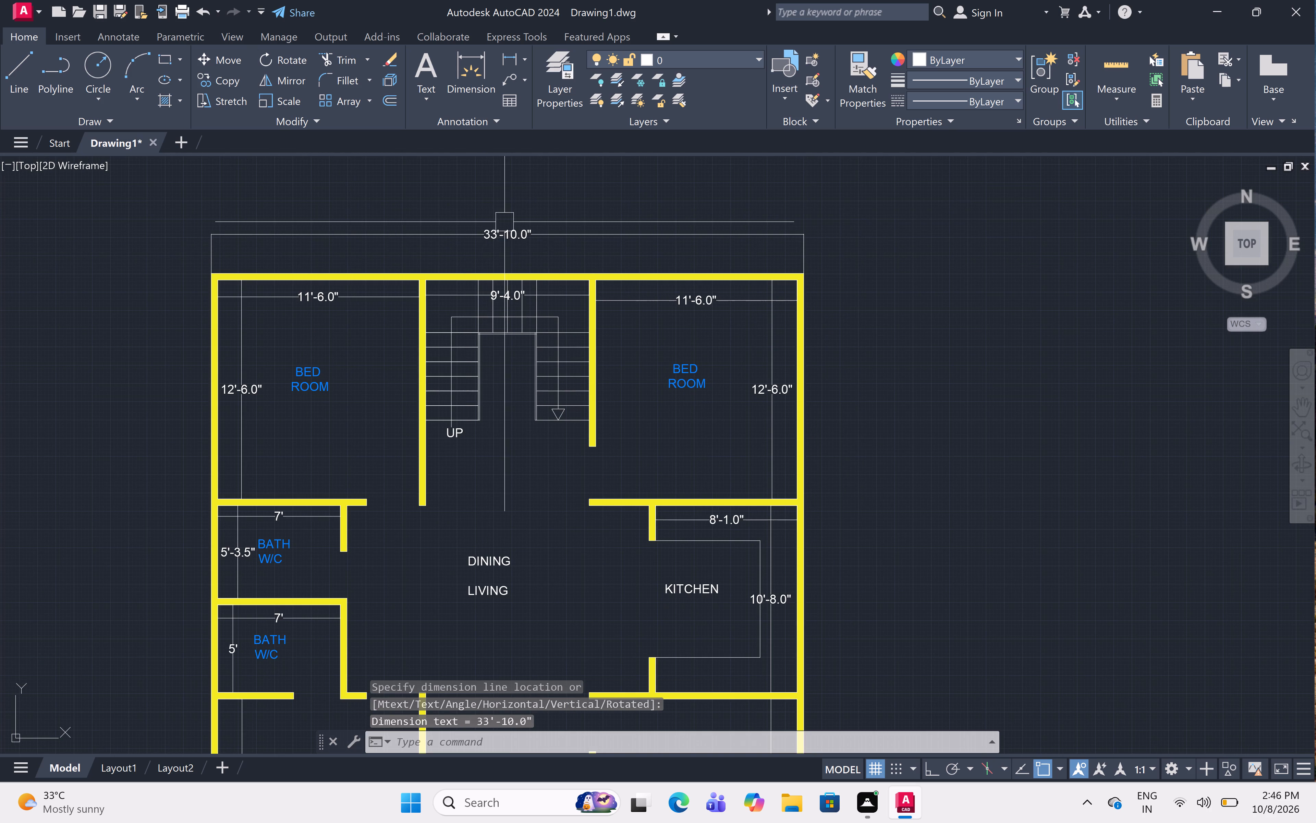
Override the overall width dimension's text with 34'.
scroll(504, 222, "up", 2)
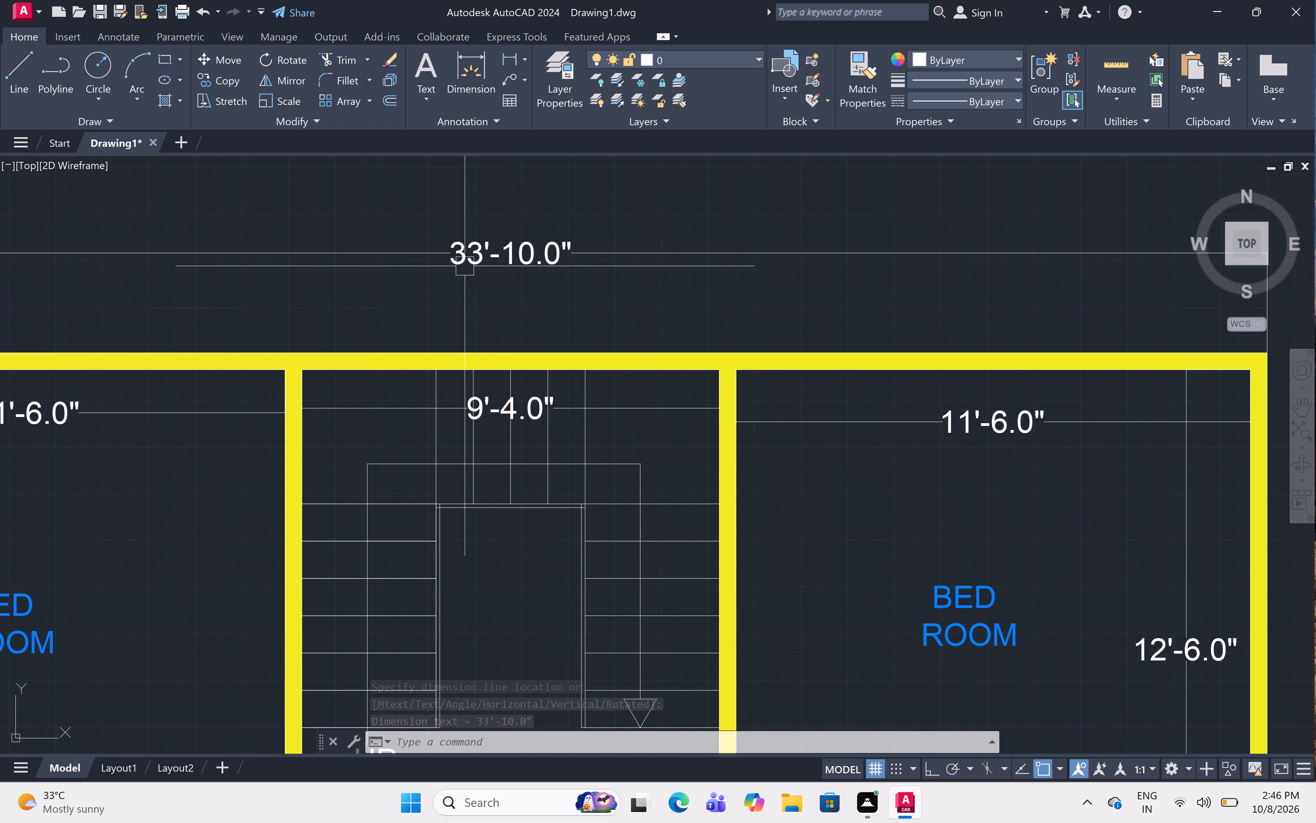
double_click(468, 263)
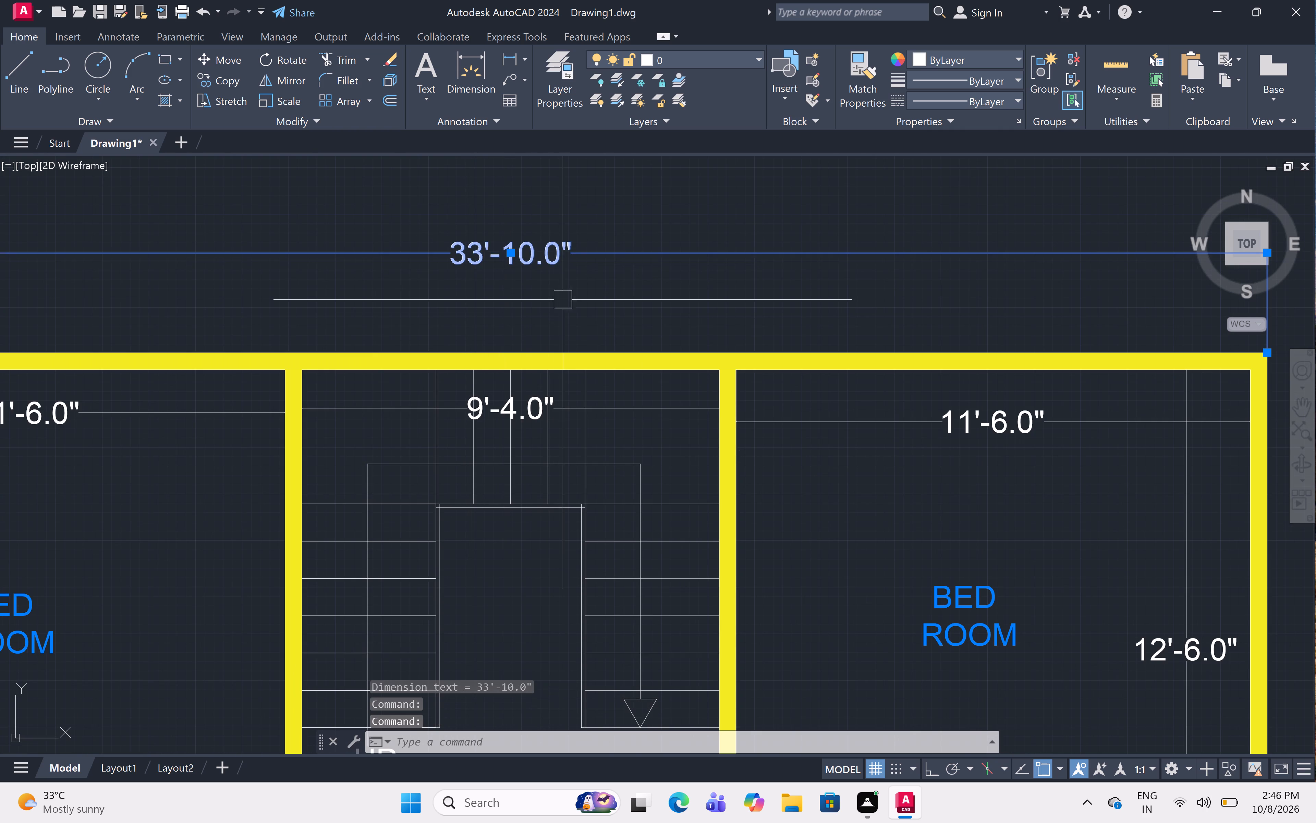
left_click(538, 244)
double_click(532, 253)
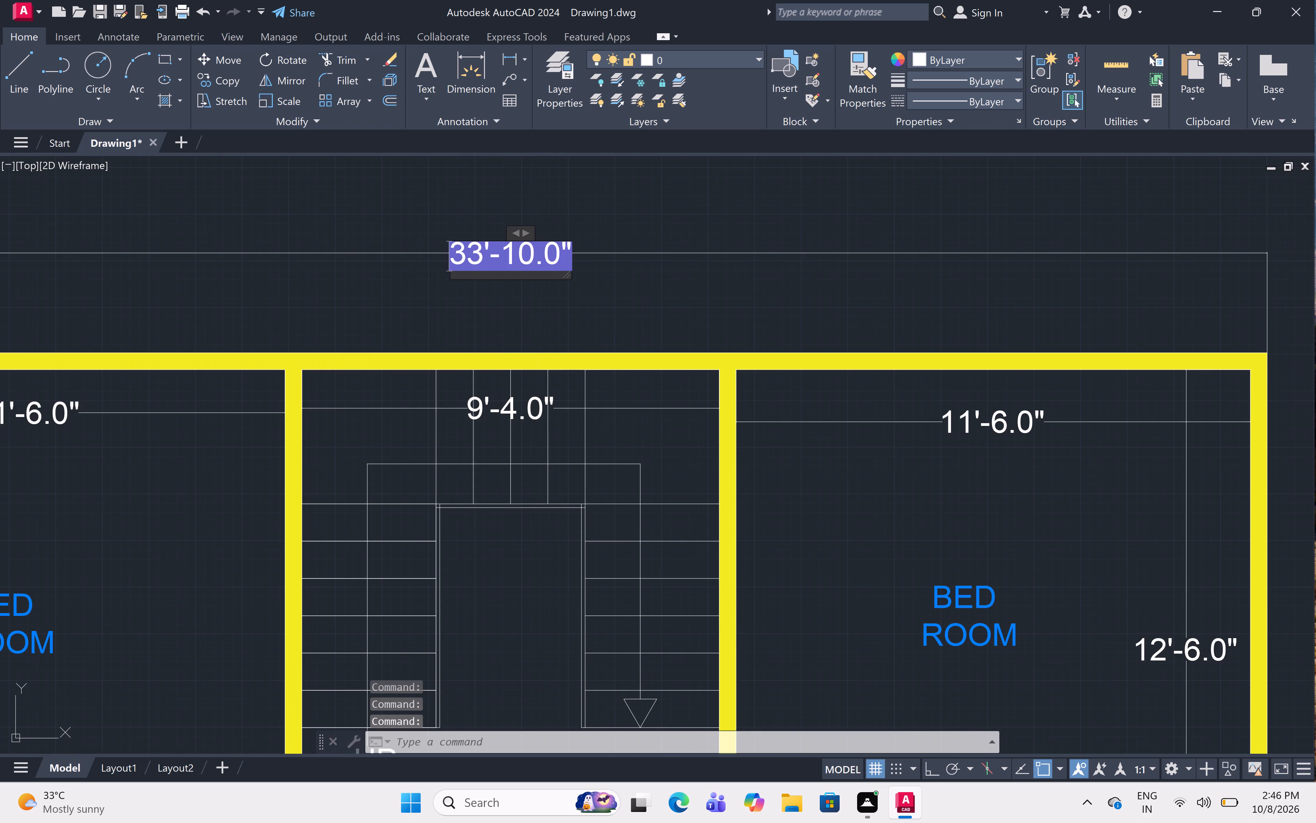
key("BackSpace")
key("BackSpace")
key("BackSpace")
key("BackSpace")
key("BackSpace")
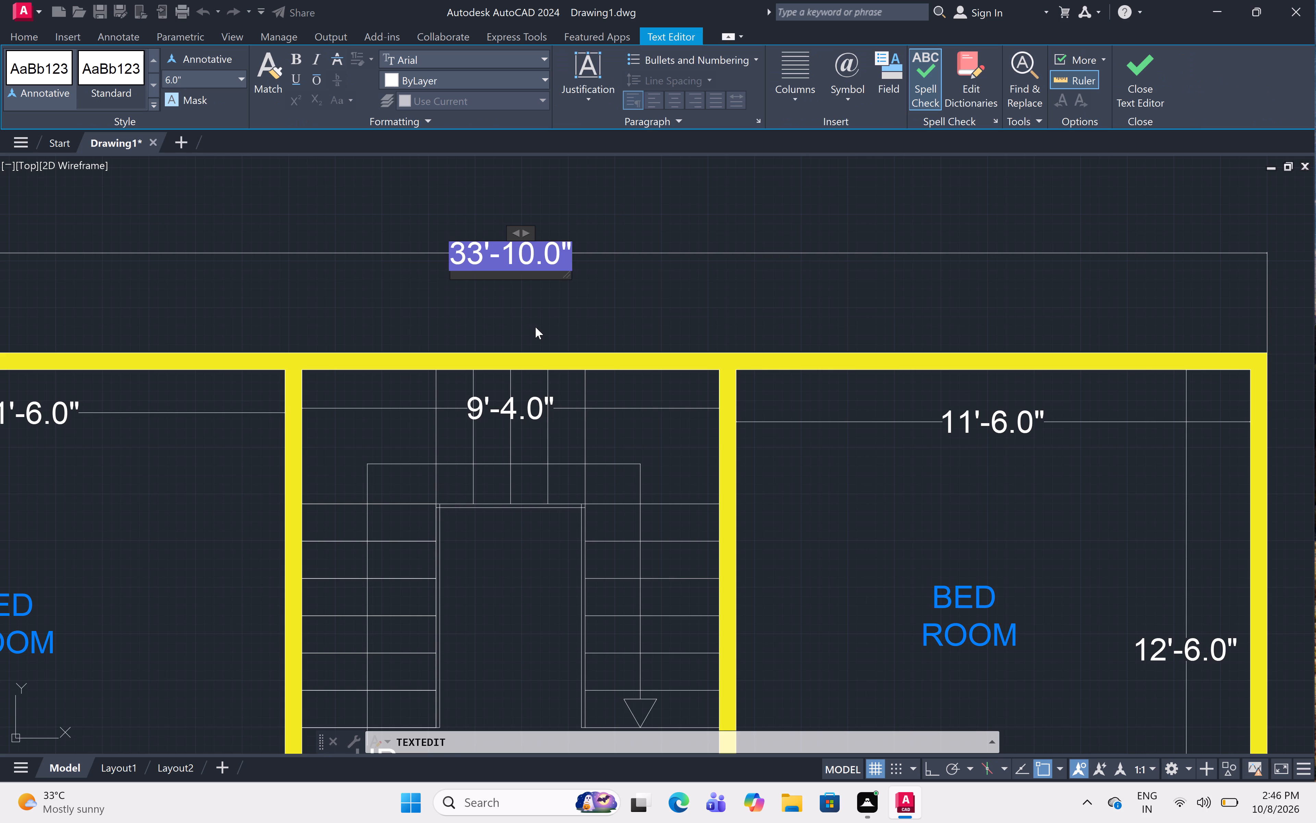
left_click(547, 270)
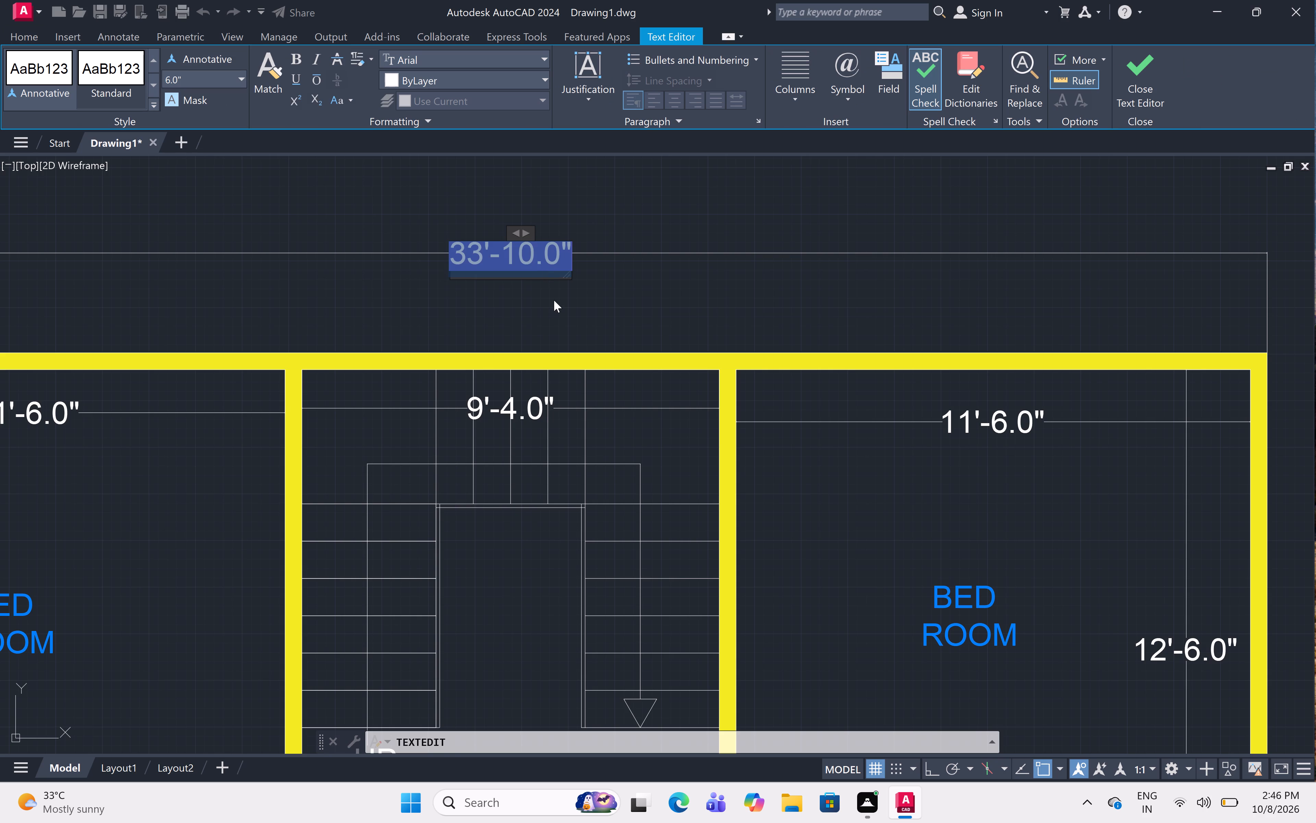
key("BackSpace")
key("3")
type("4'")
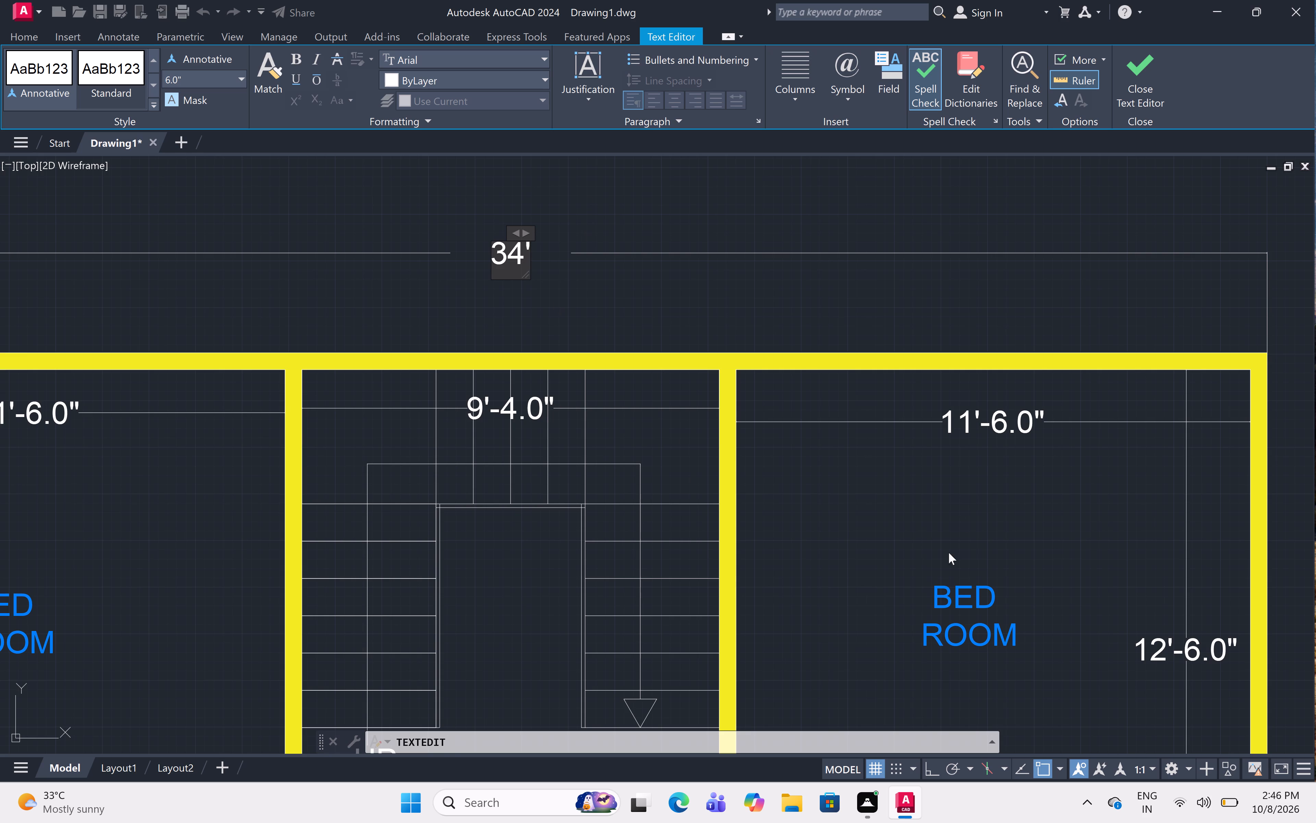
left_click(667, 307)
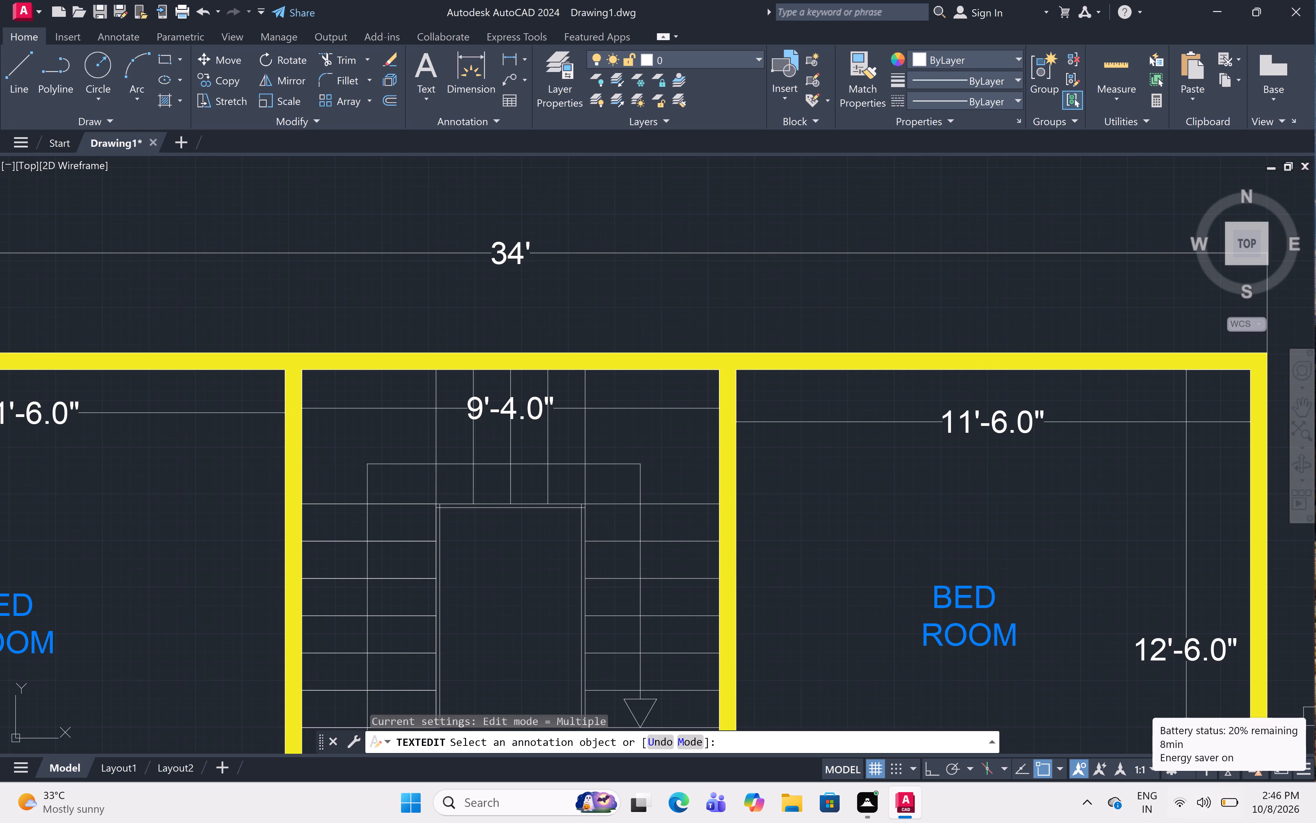
scroll(1032, 426, "down", 4)
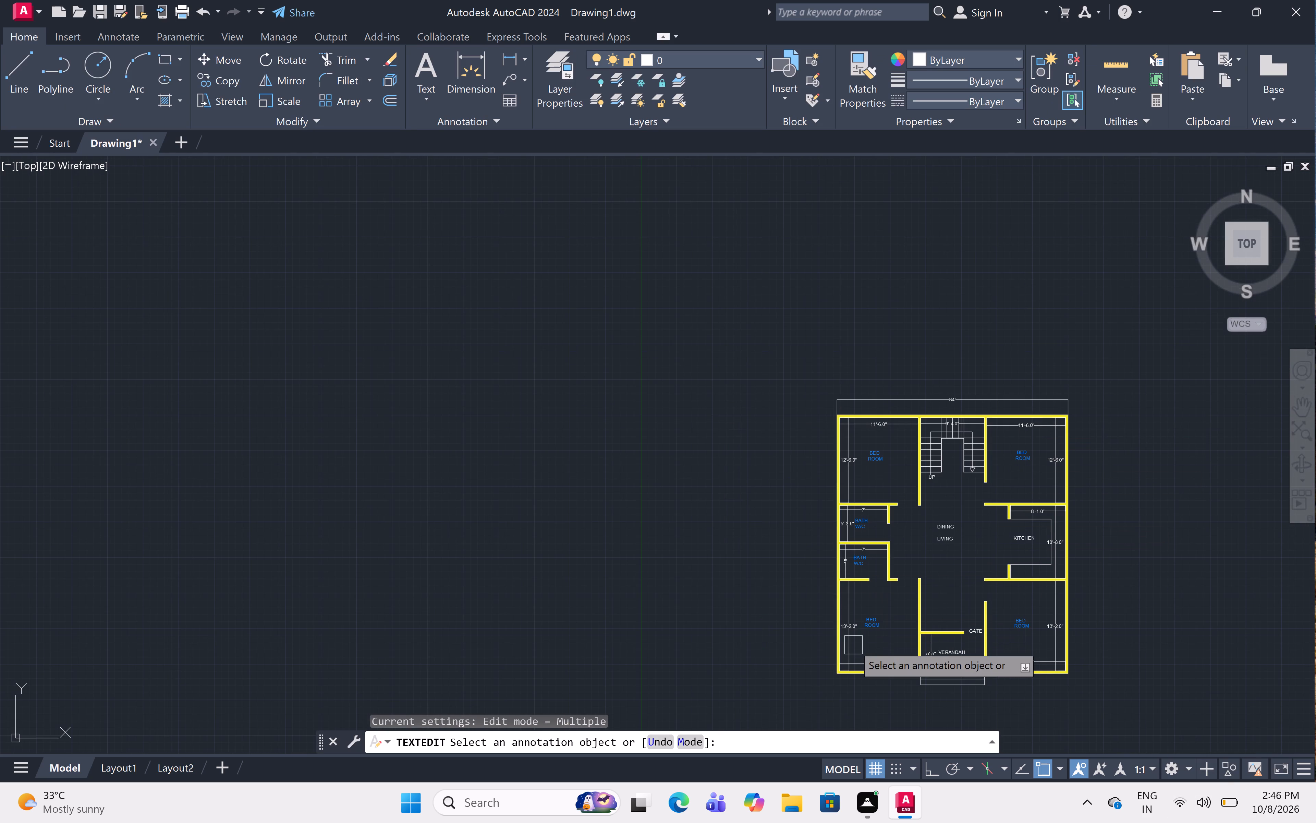
middle_click_drag(889, 652, 830, 584)
scroll(830, 584, "up", 1)
middle_click_drag(829, 583, 648, 583)
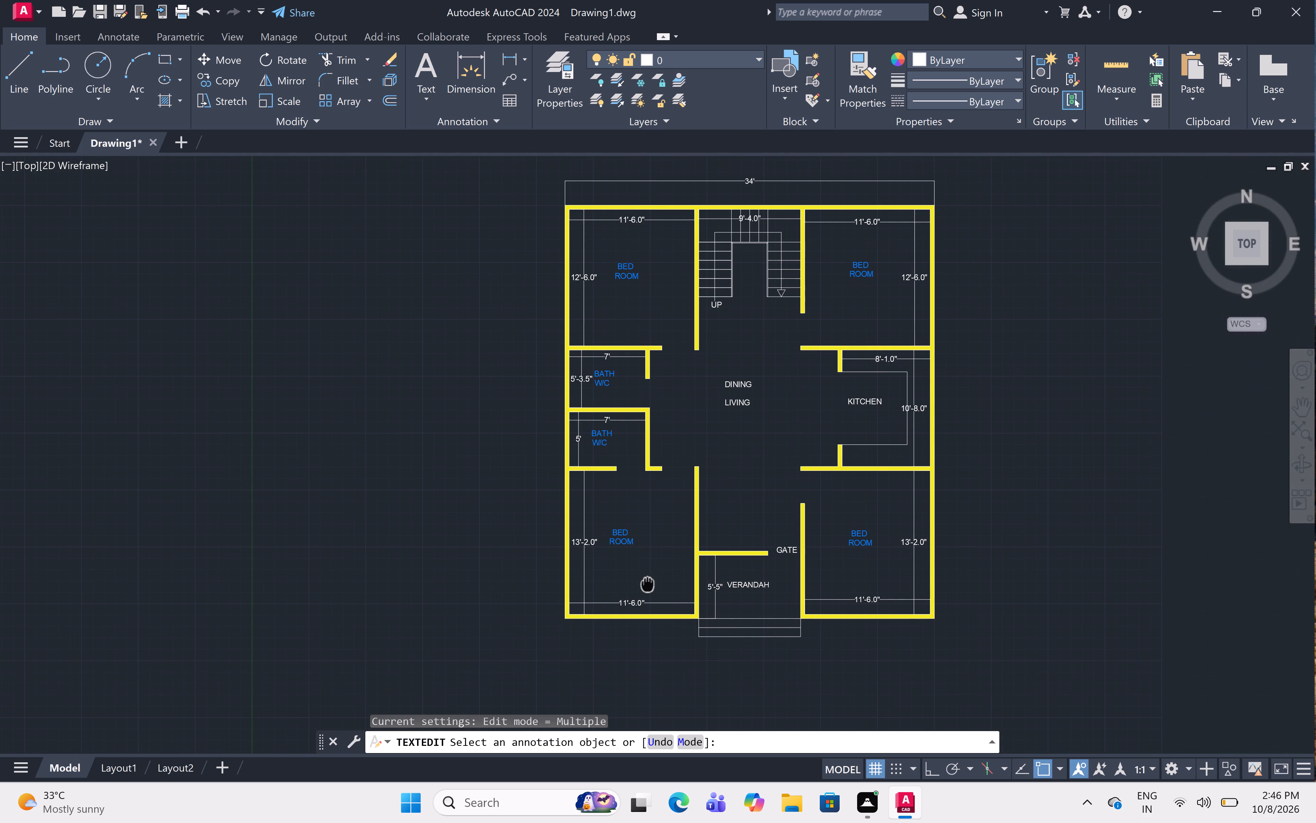
middle_click_drag(648, 583, 646, 584)
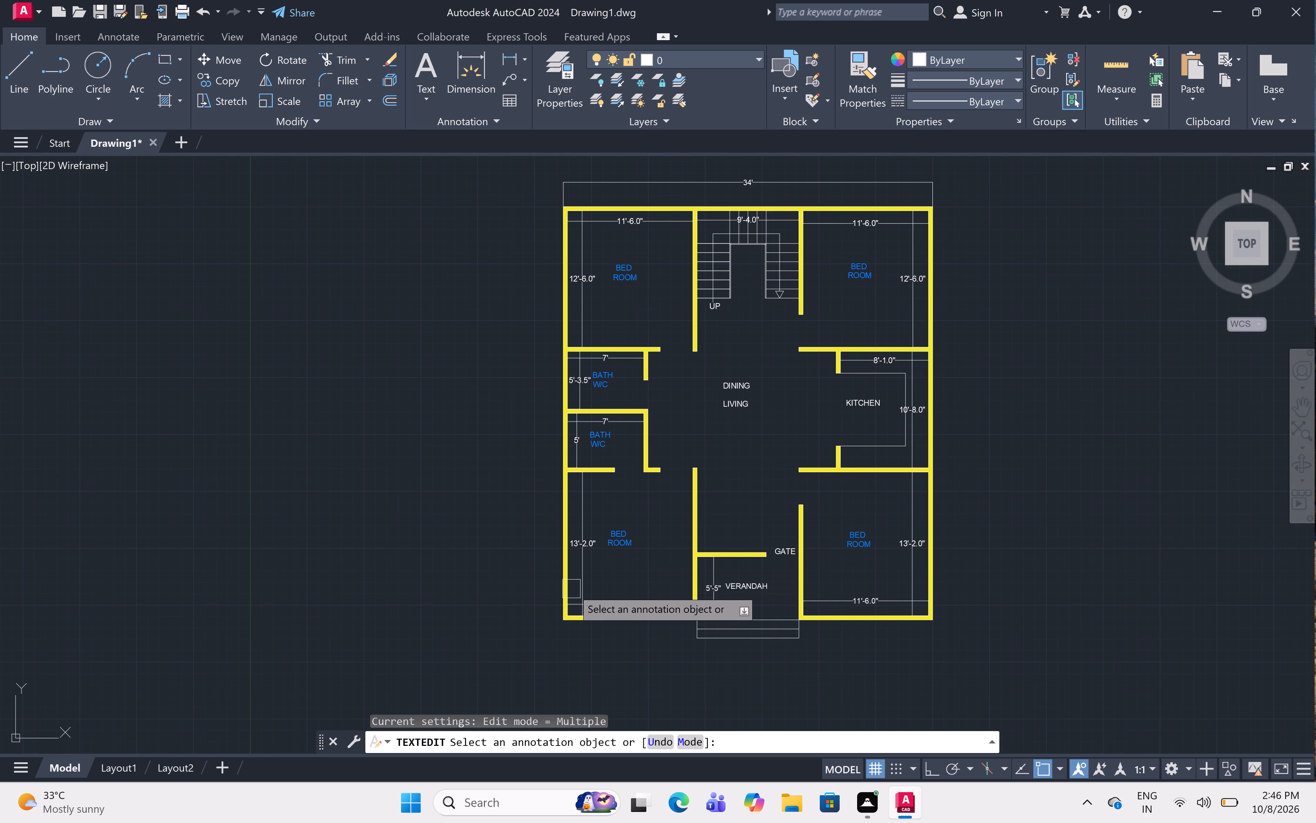
key("space")
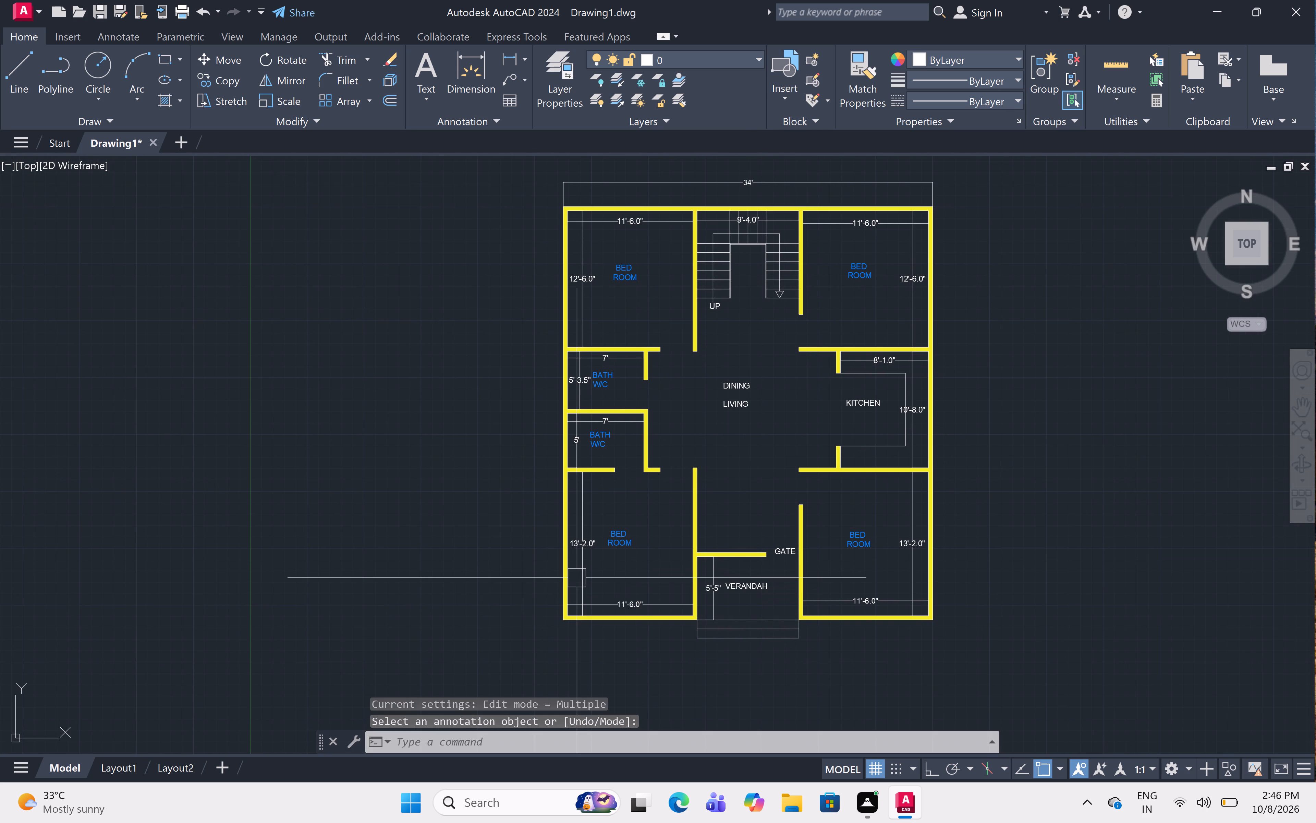
key("space")
key("Escape")
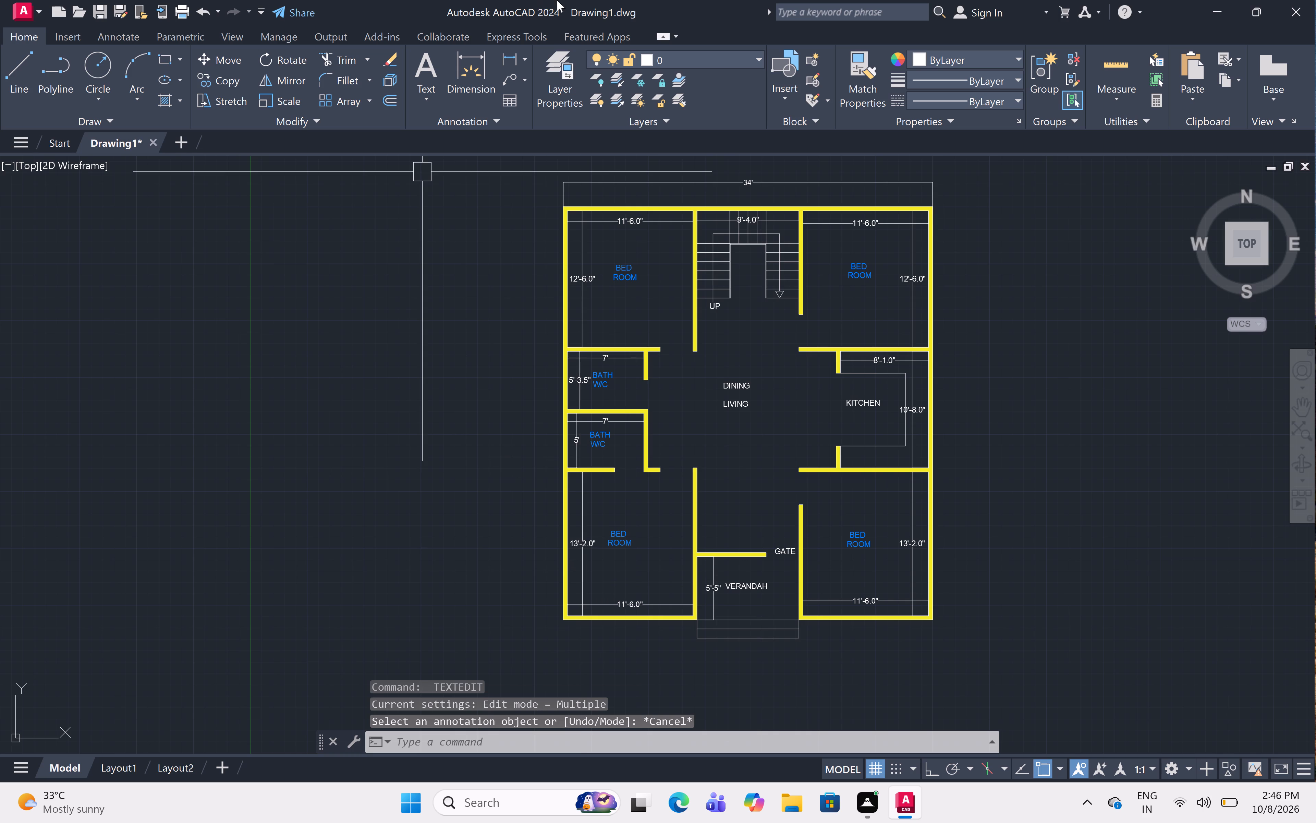
Add a vertical linear dimension for the building's overall length, between the outer west corners, placed just outside the west wall.
left_click(504, 64)
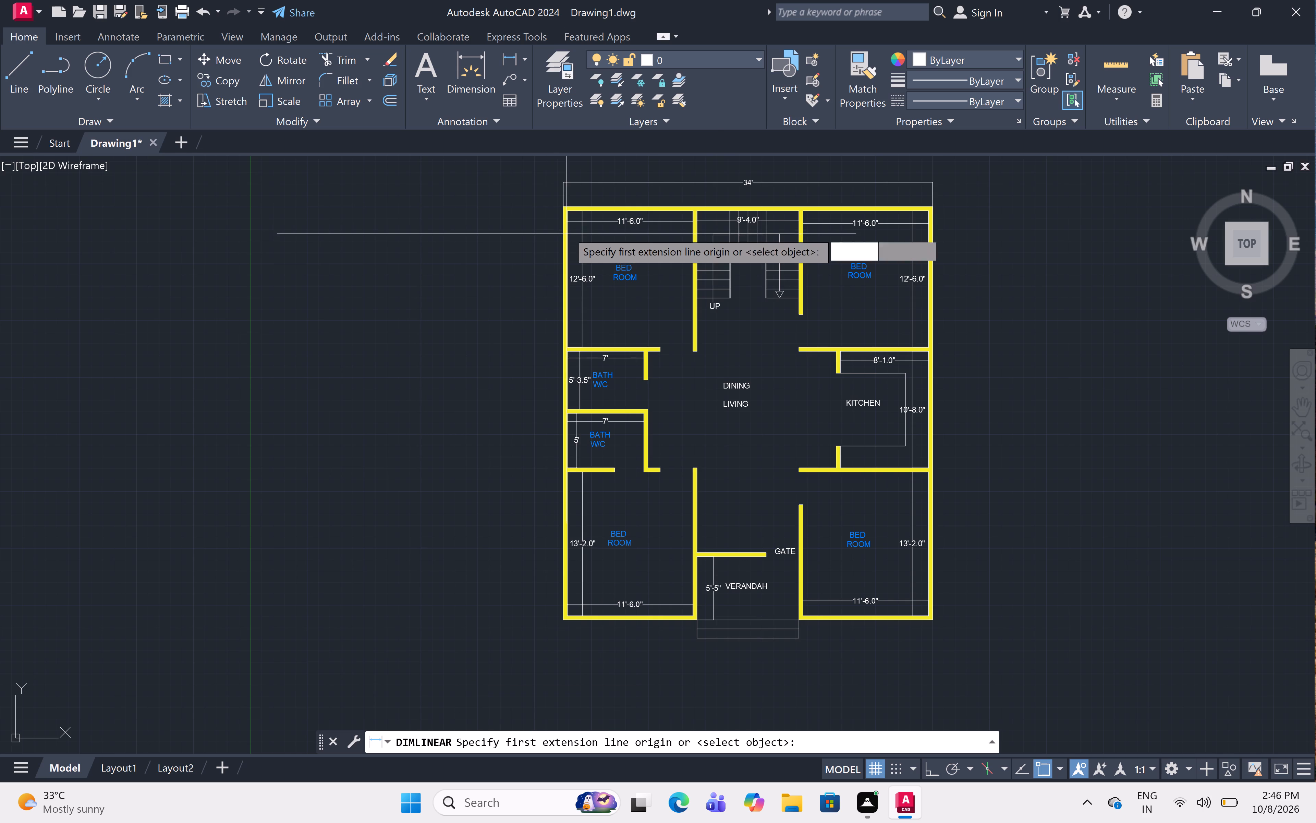
scroll(561, 198, "up", 3)
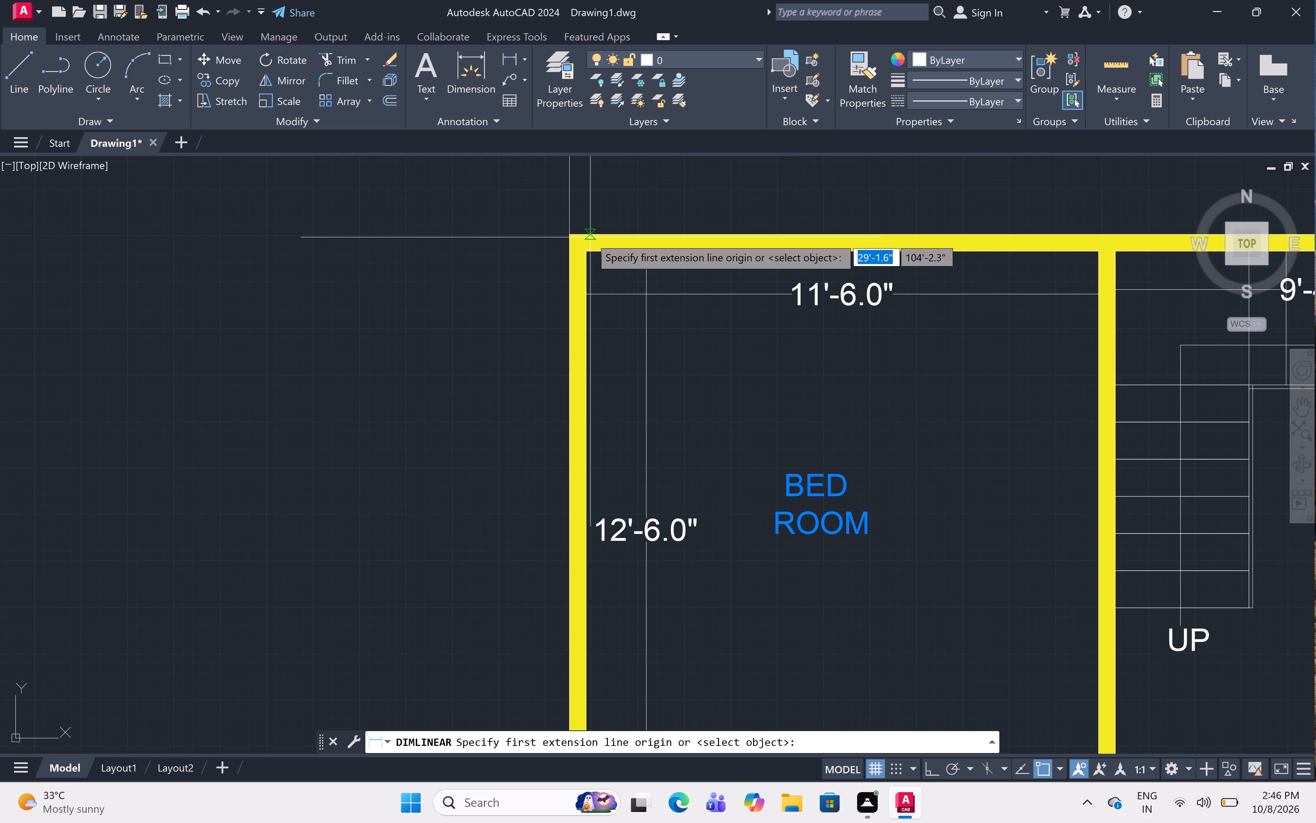
left_click(567, 236)
scroll(561, 238, "down", 3)
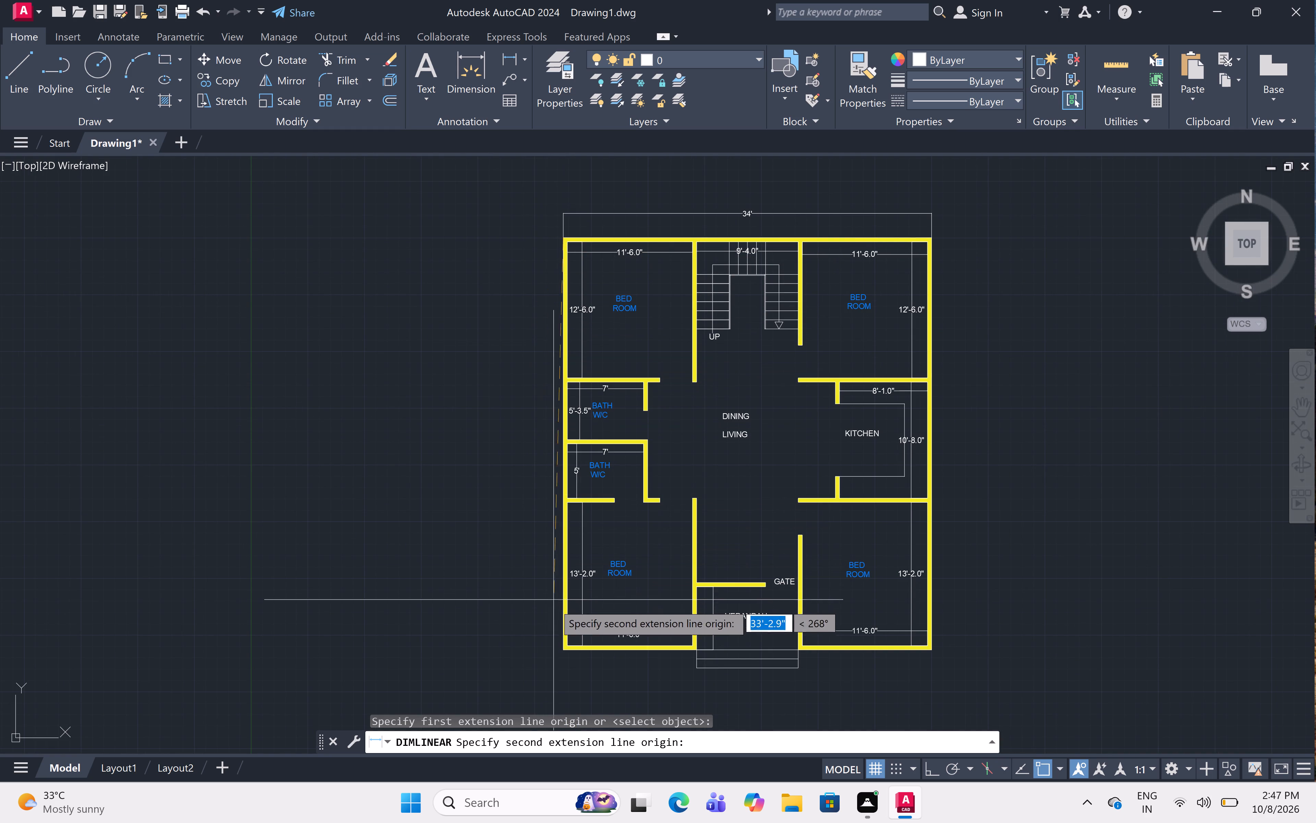
scroll(566, 654, "up", 2)
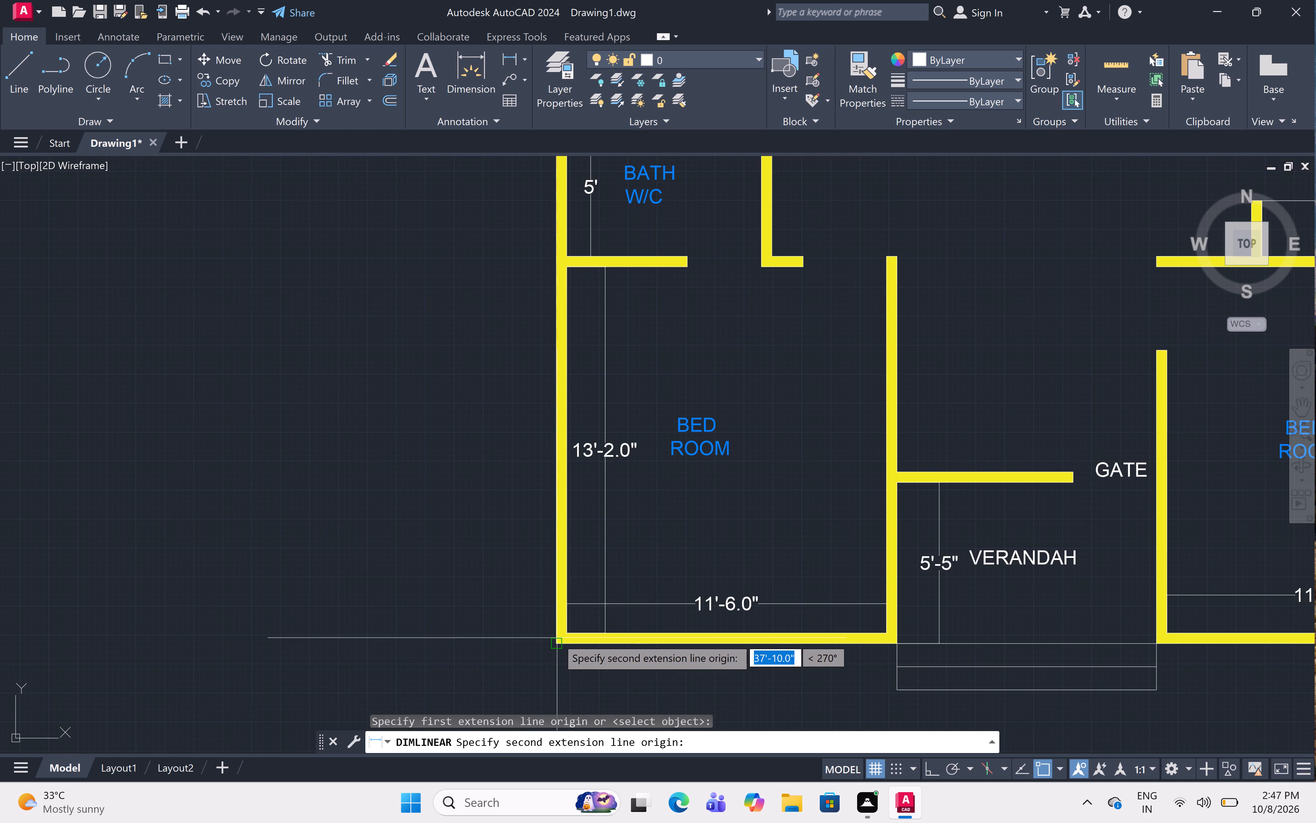
left_click(557, 637)
scroll(522, 609, "down", 3)
scroll(518, 606, "up", 1)
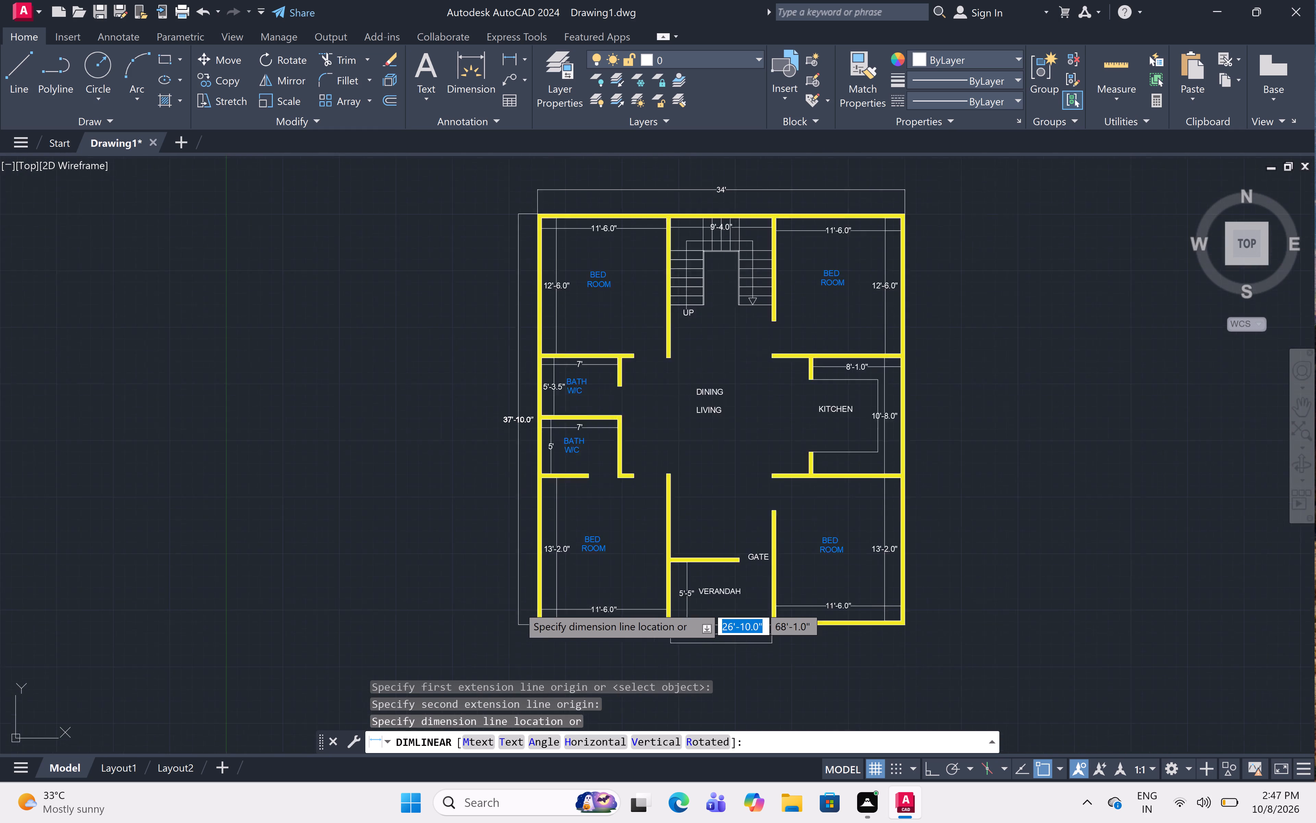
scroll(518, 606, "up", 1)
left_click(502, 599)
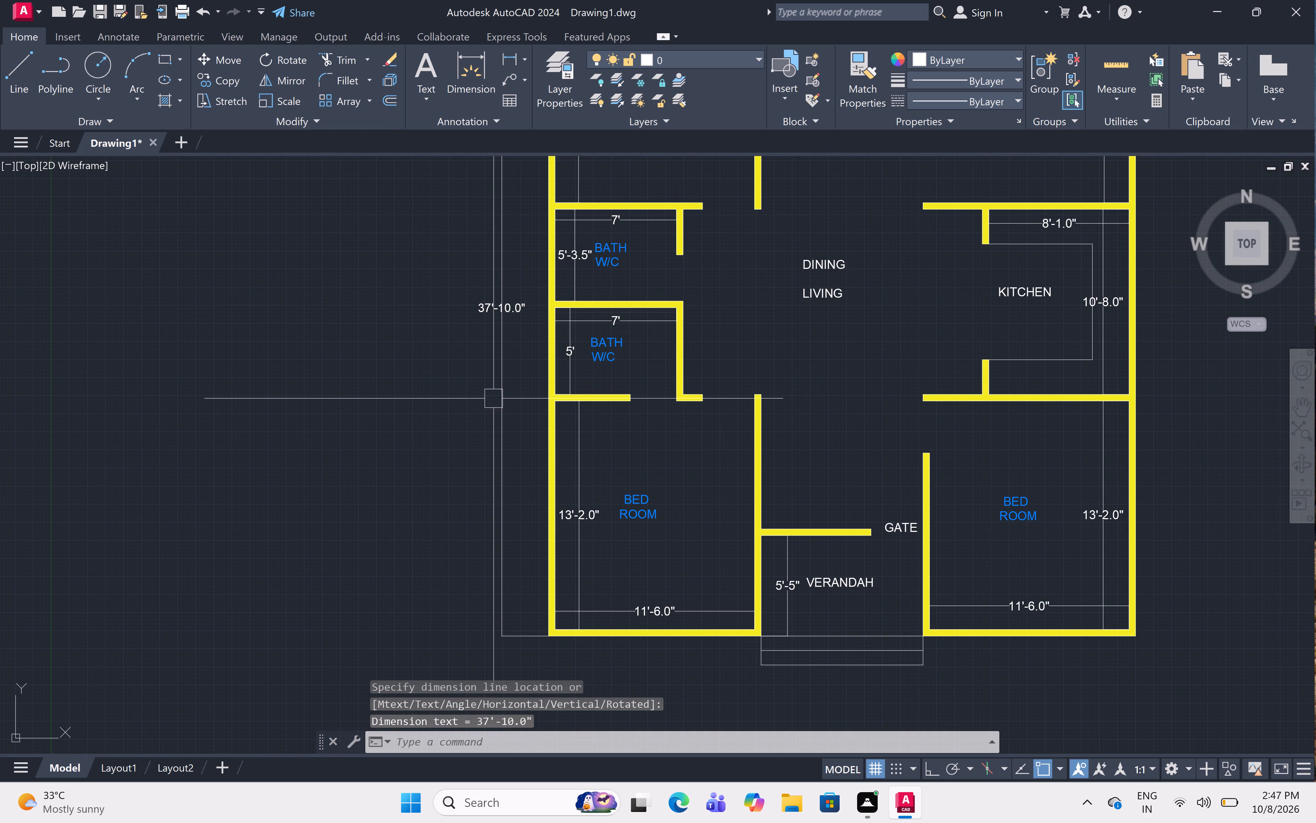
Override the overall length dimension's text with 38'.
scroll(498, 282, "up", 3)
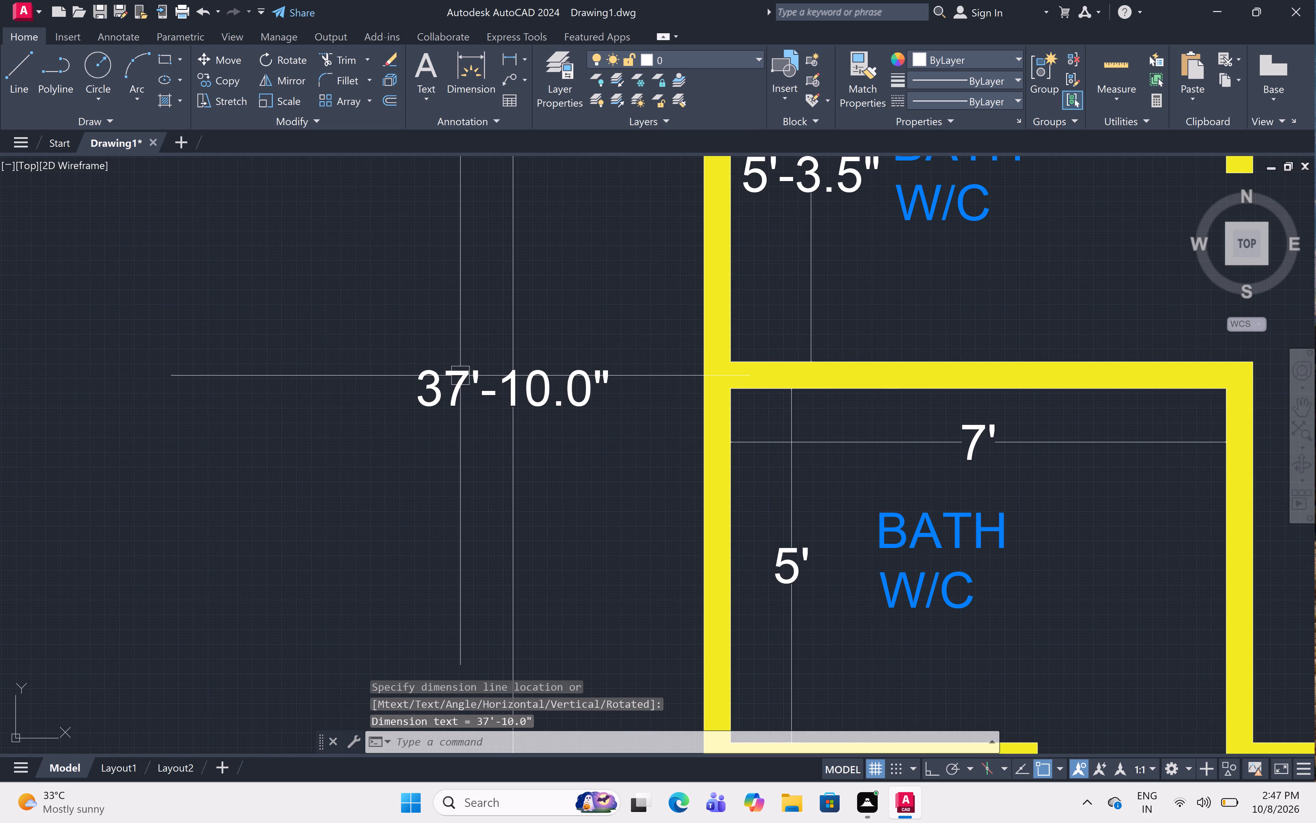
double_click(460, 375)
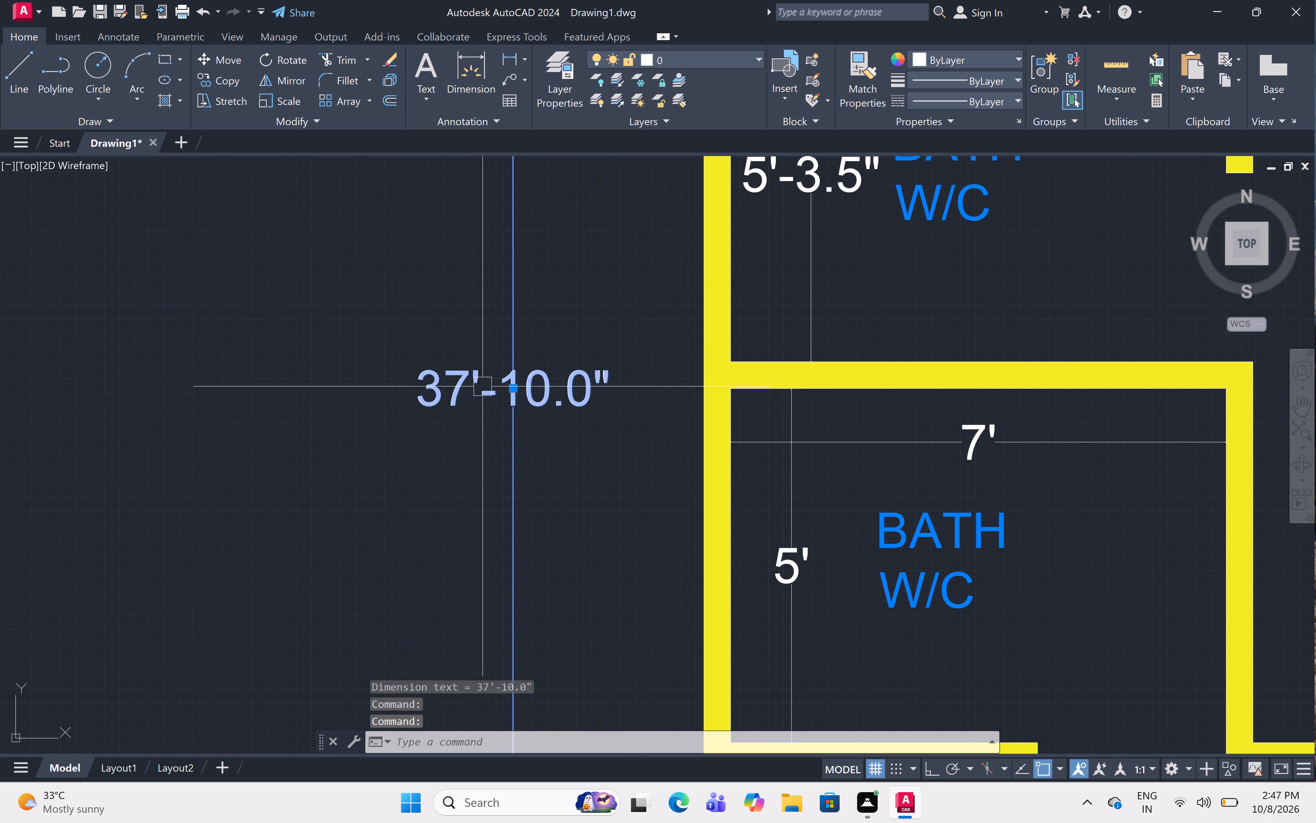
double_click(427, 370)
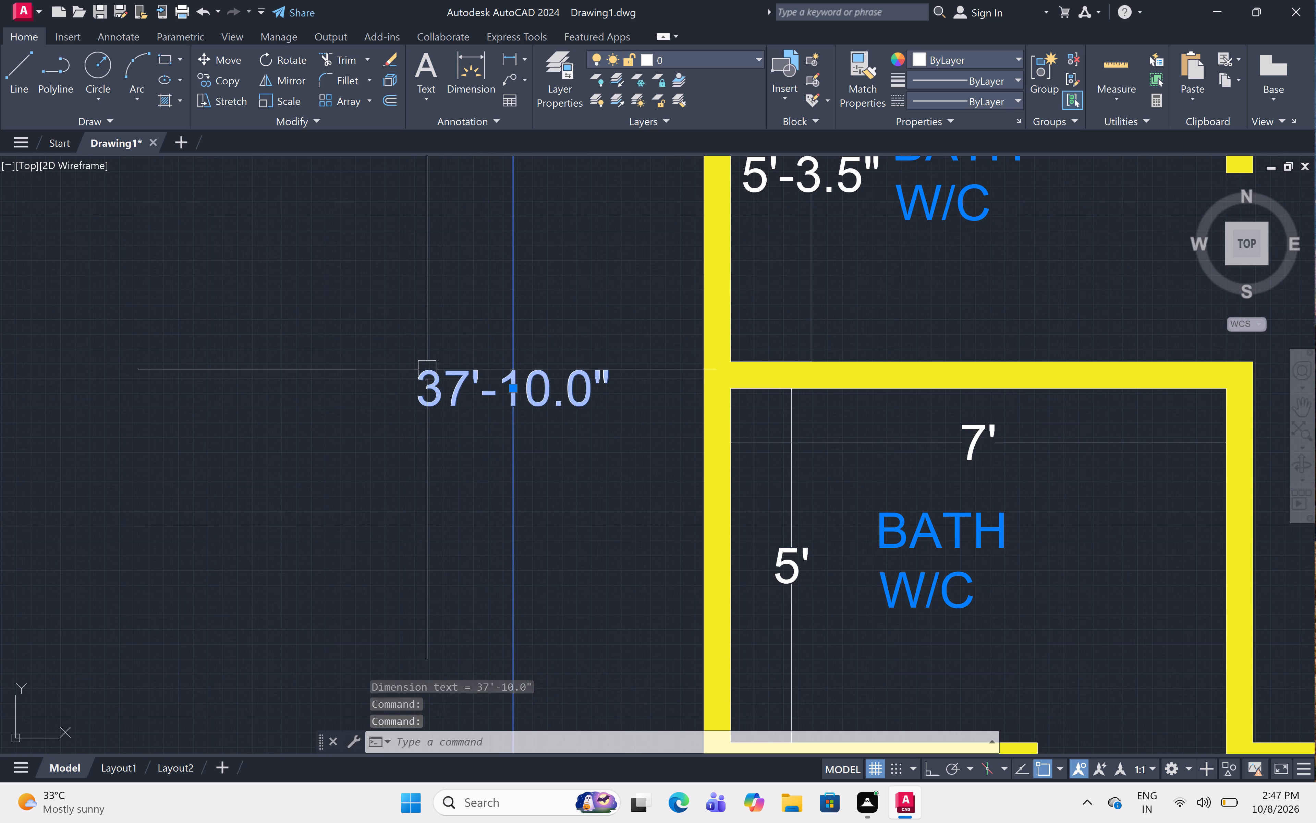
left_click(583, 393)
key("BackSpace")
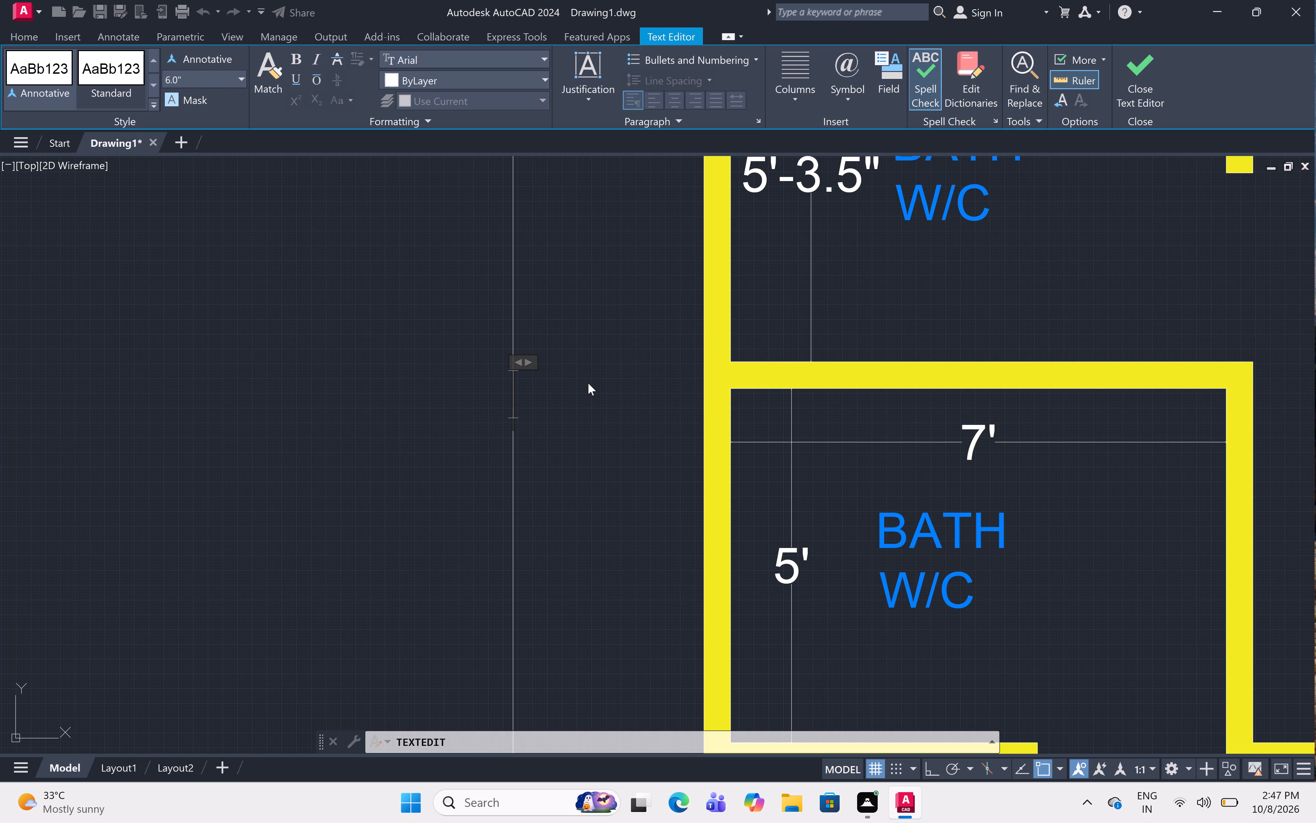
key("3")
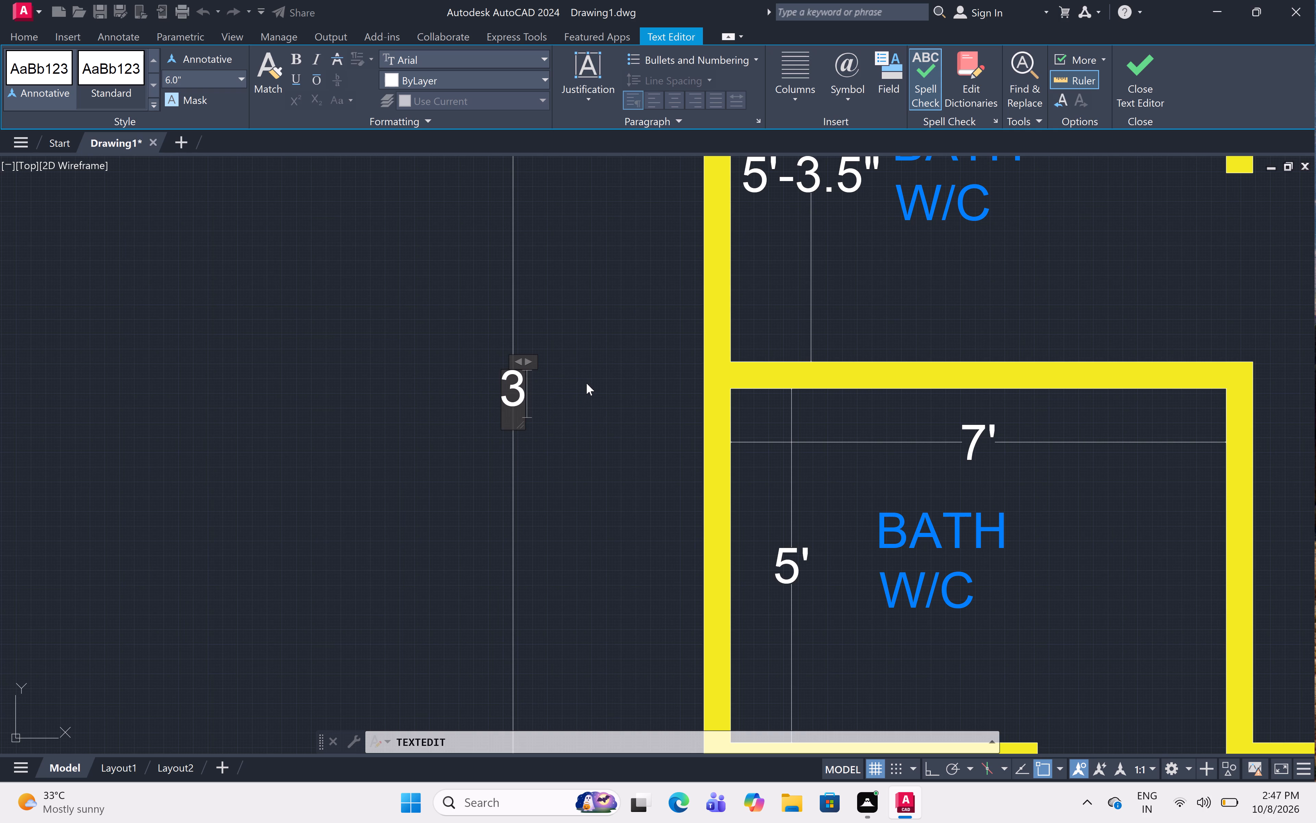
key("9")
key("BackSpace")
key("8")
key("apostrophe")
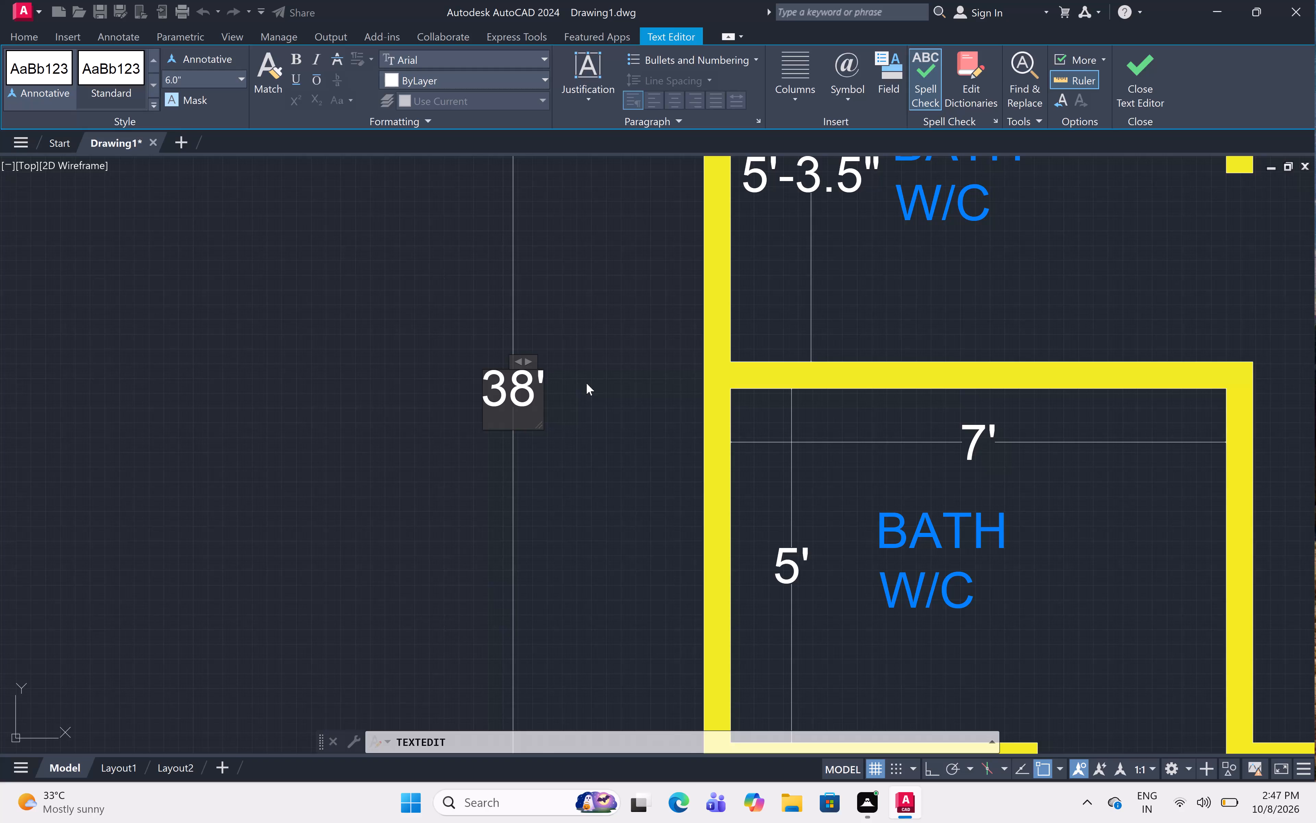
left_click(545, 495)
scroll(717, 384, "down", 2)
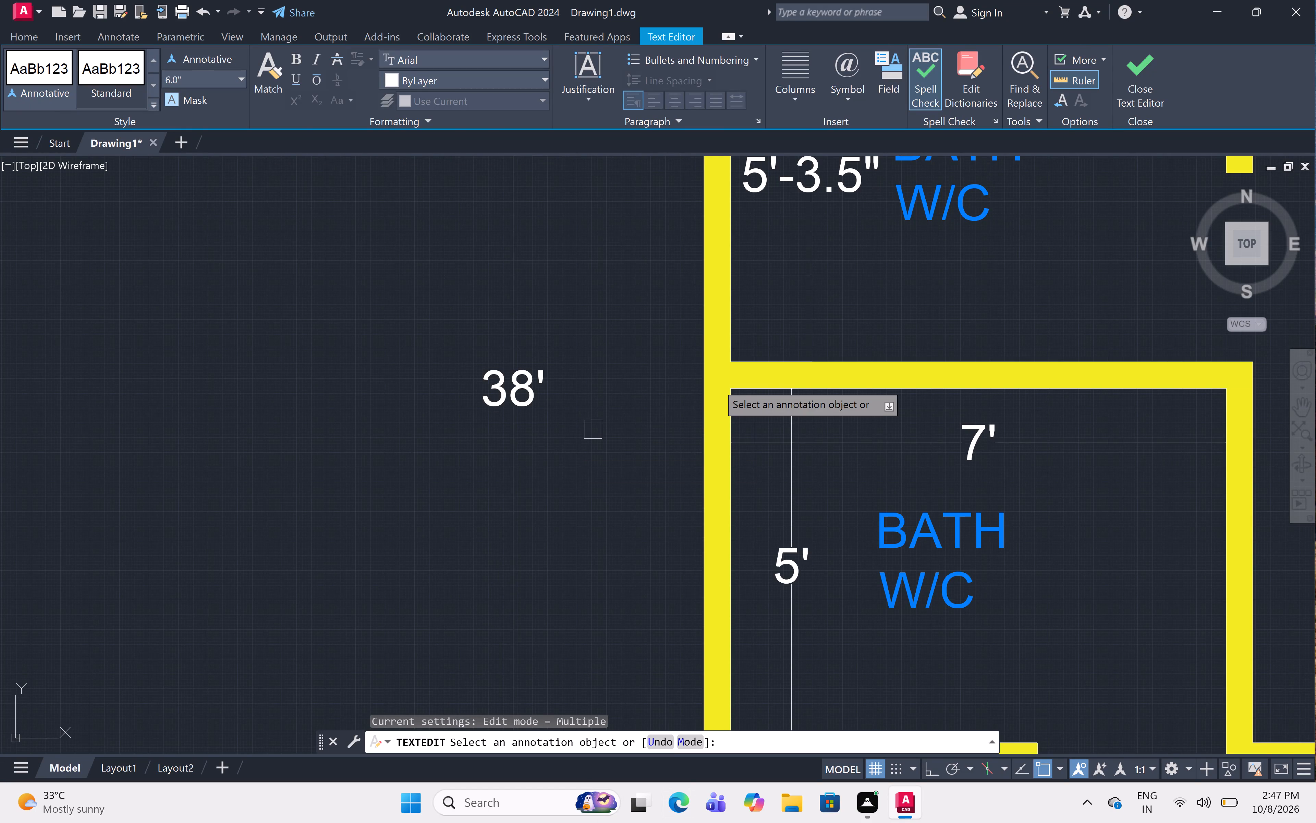
scroll(717, 384, "down", 2)
middle_click_drag(813, 380, 814, 380)
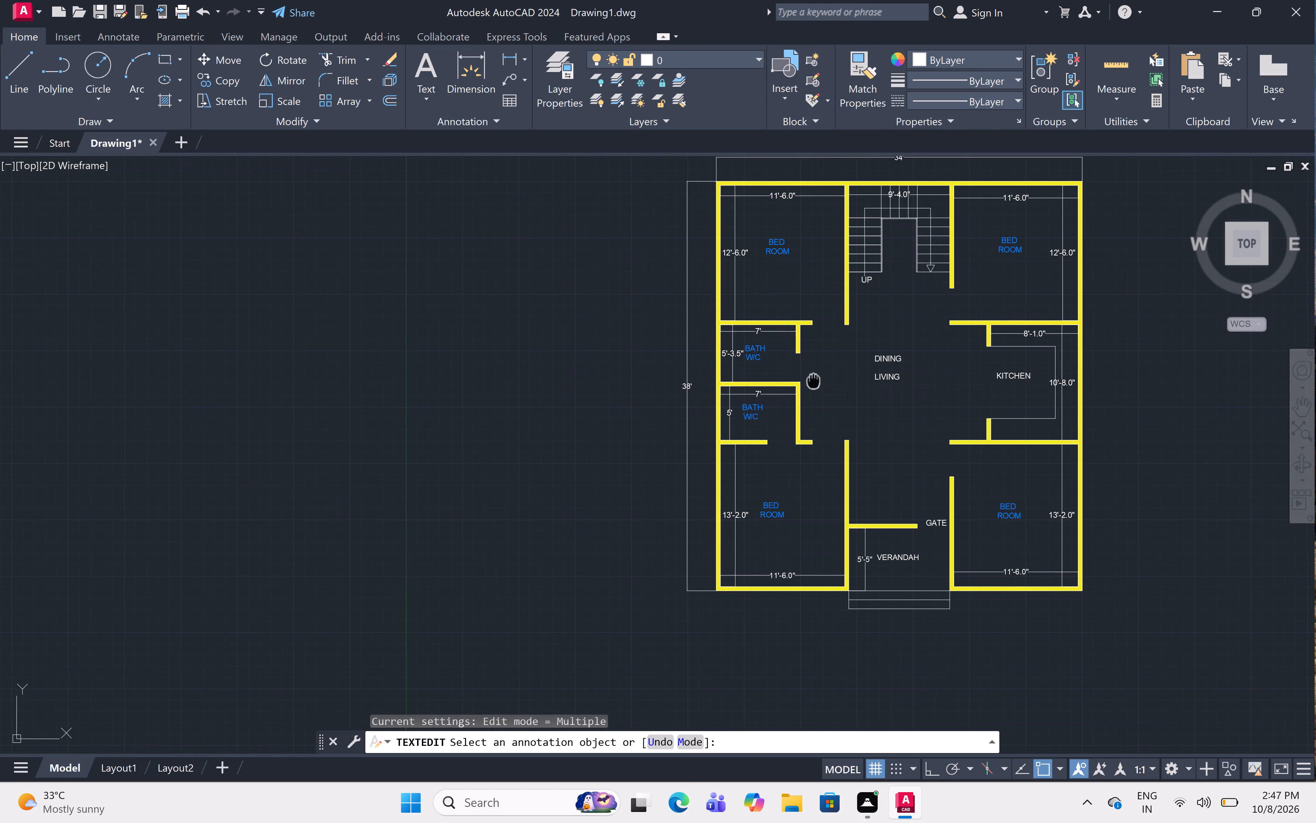
middle_click_drag(814, 380, 733, 426)
key("Escape")
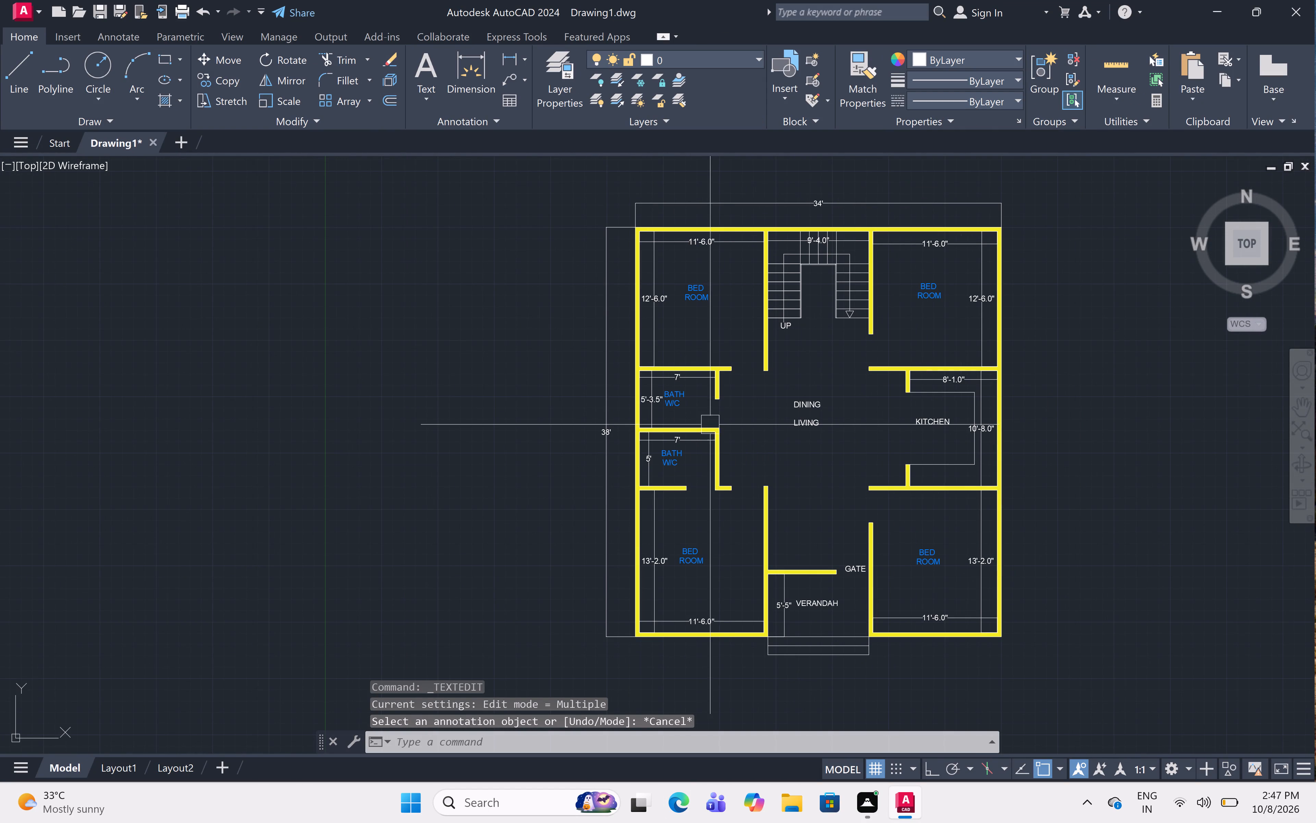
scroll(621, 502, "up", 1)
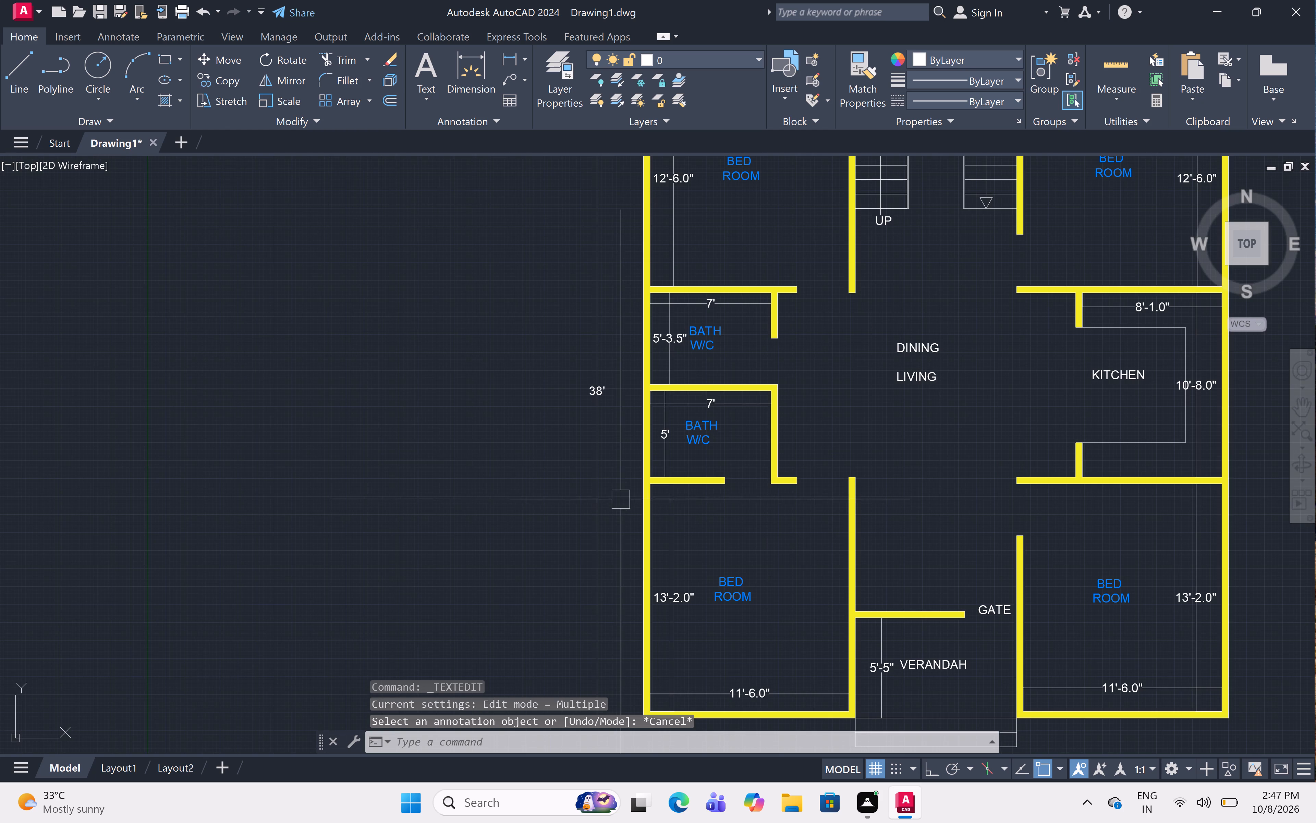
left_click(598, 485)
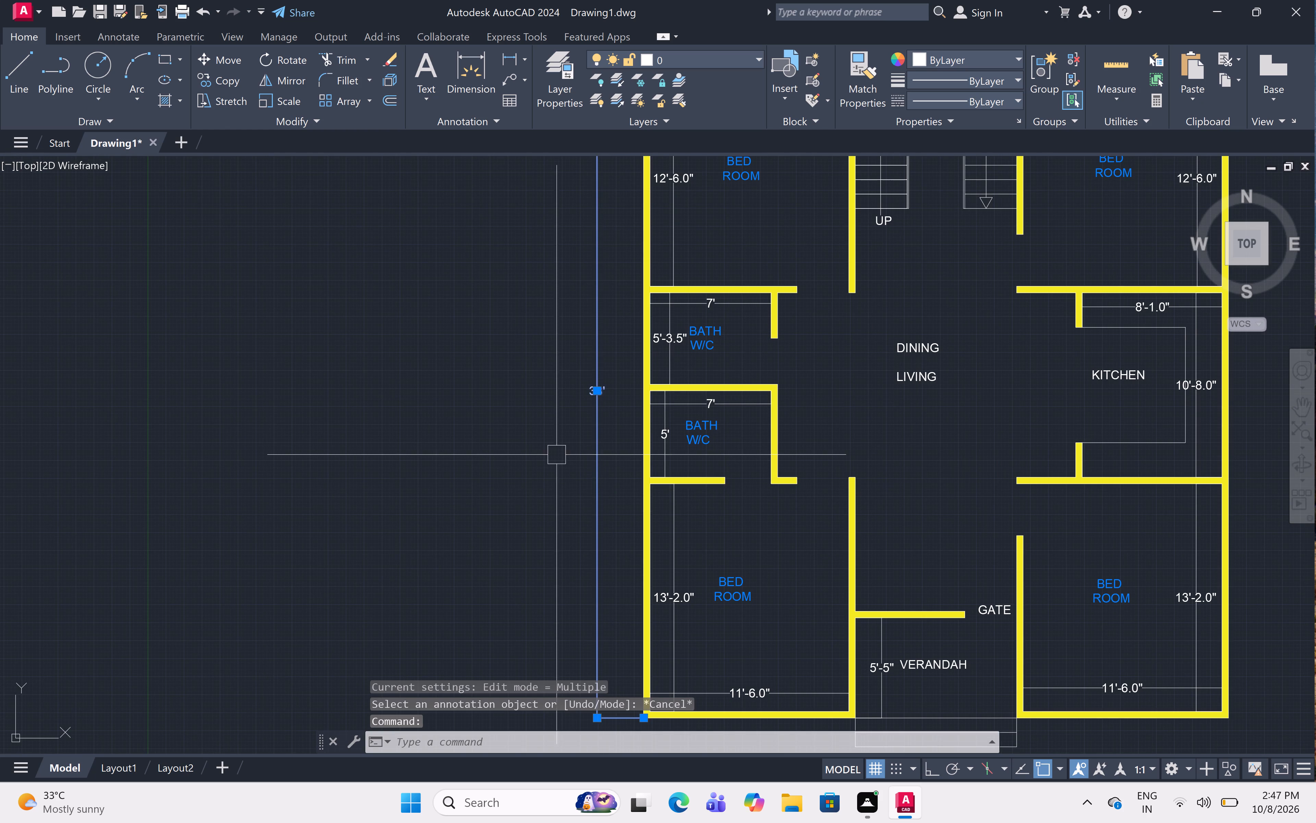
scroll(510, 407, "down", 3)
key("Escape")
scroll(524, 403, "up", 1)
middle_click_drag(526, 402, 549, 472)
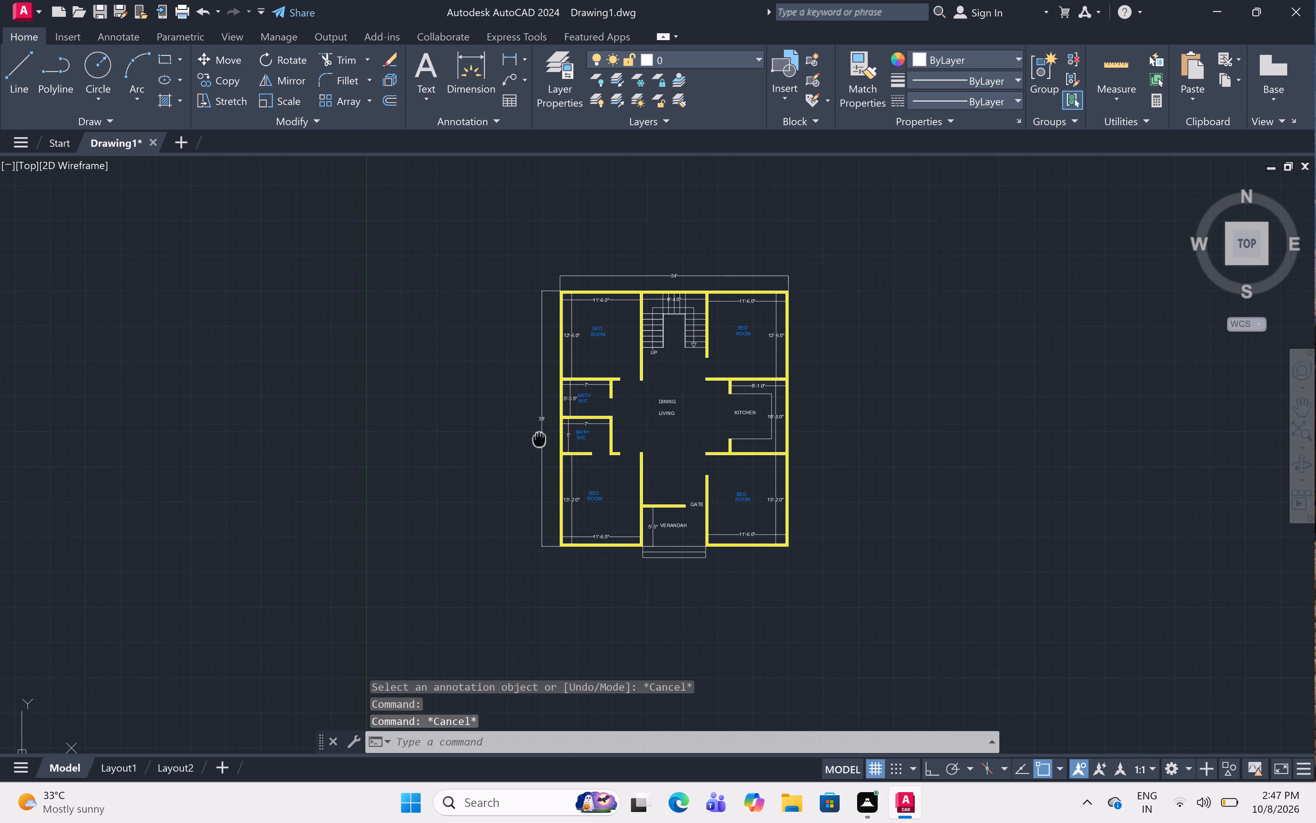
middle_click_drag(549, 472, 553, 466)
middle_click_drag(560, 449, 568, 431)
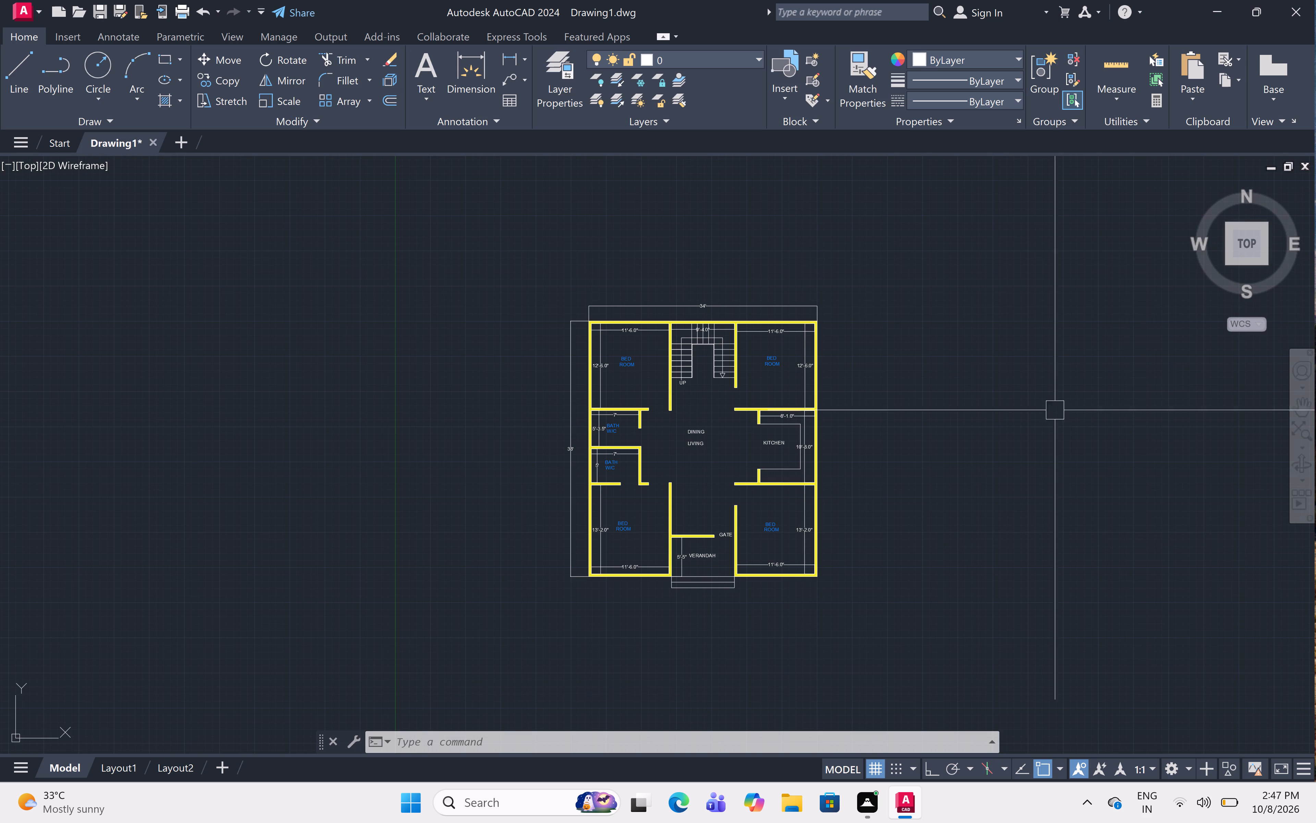
With Ortho on, add a vertical linear dimension across the dining/living area between its north and south wall faces, just west of the kitchen.
scroll(759, 488, "up", 3)
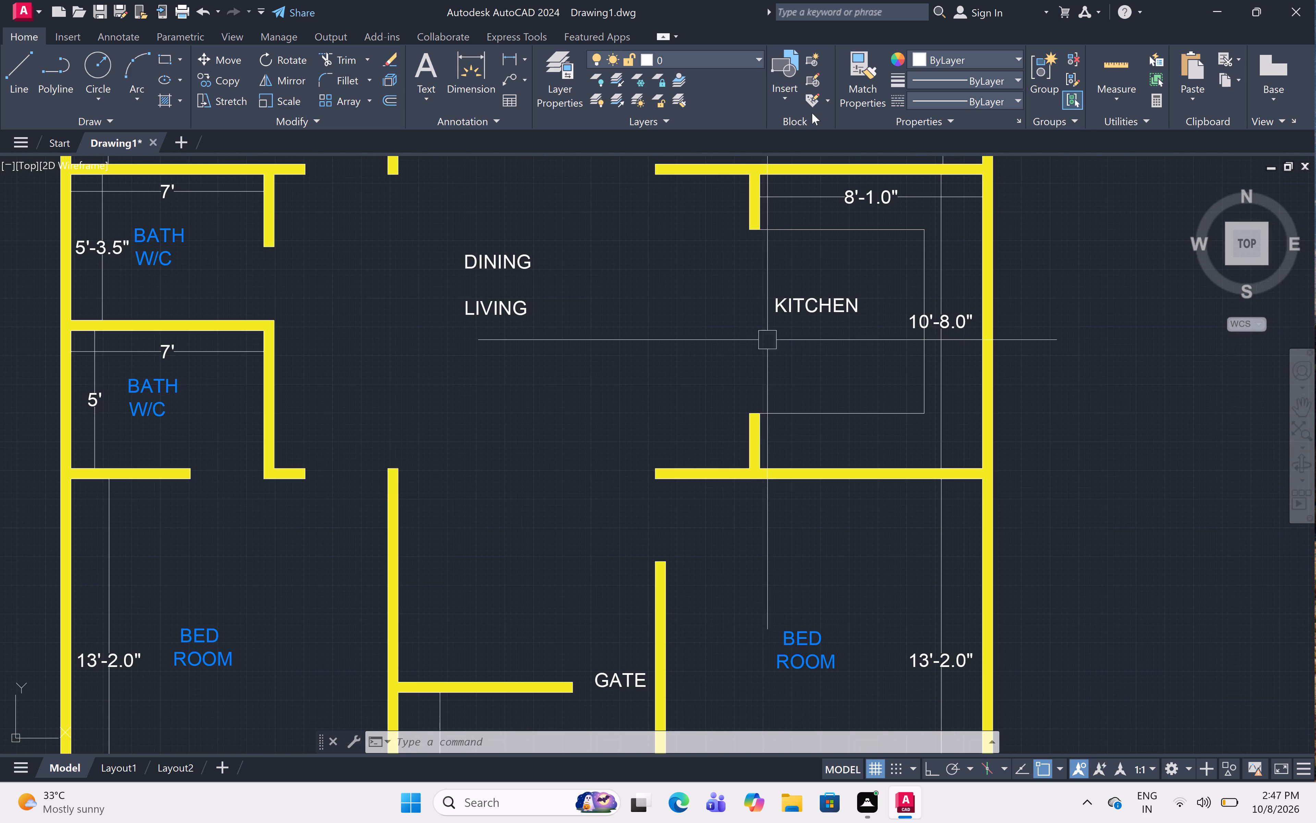
left_click(512, 57)
middle_click_drag(659, 248, 653, 306)
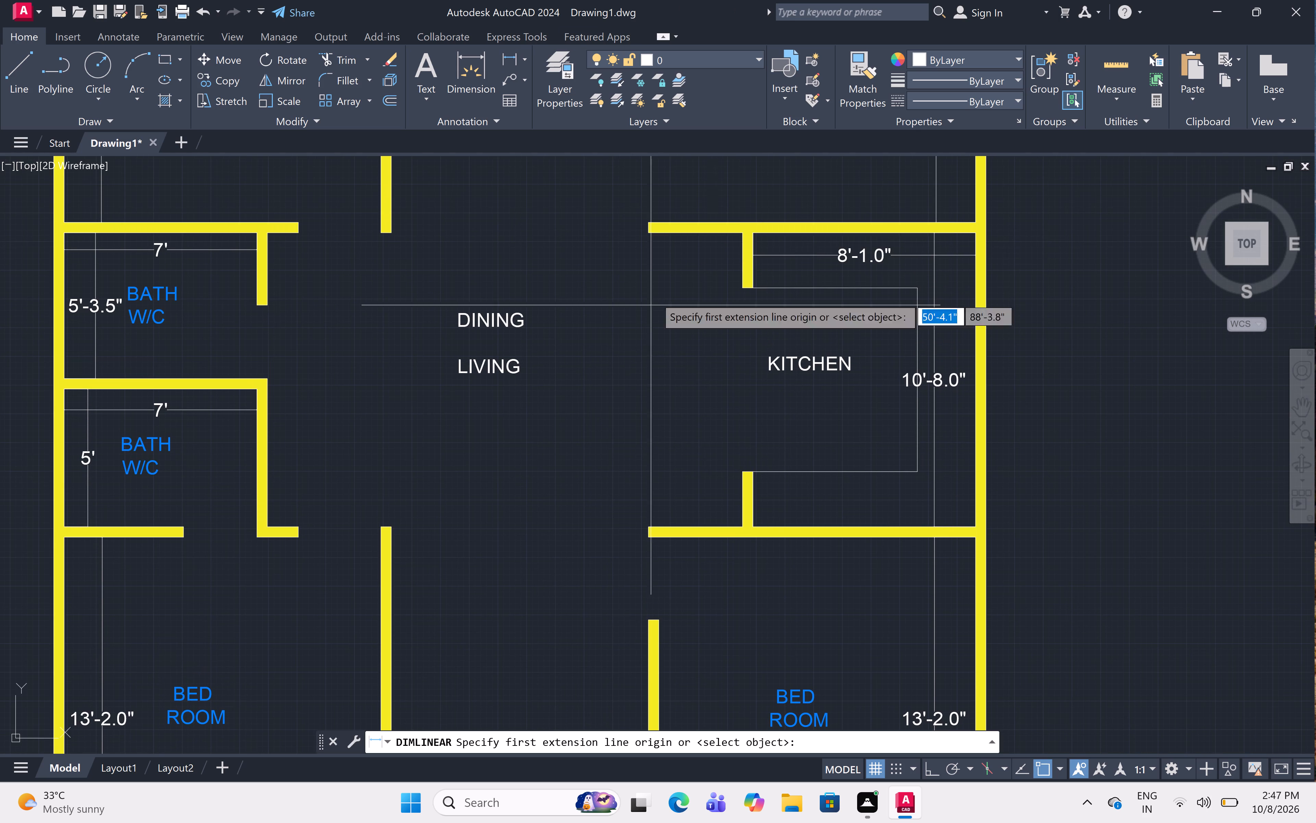
left_click(710, 233)
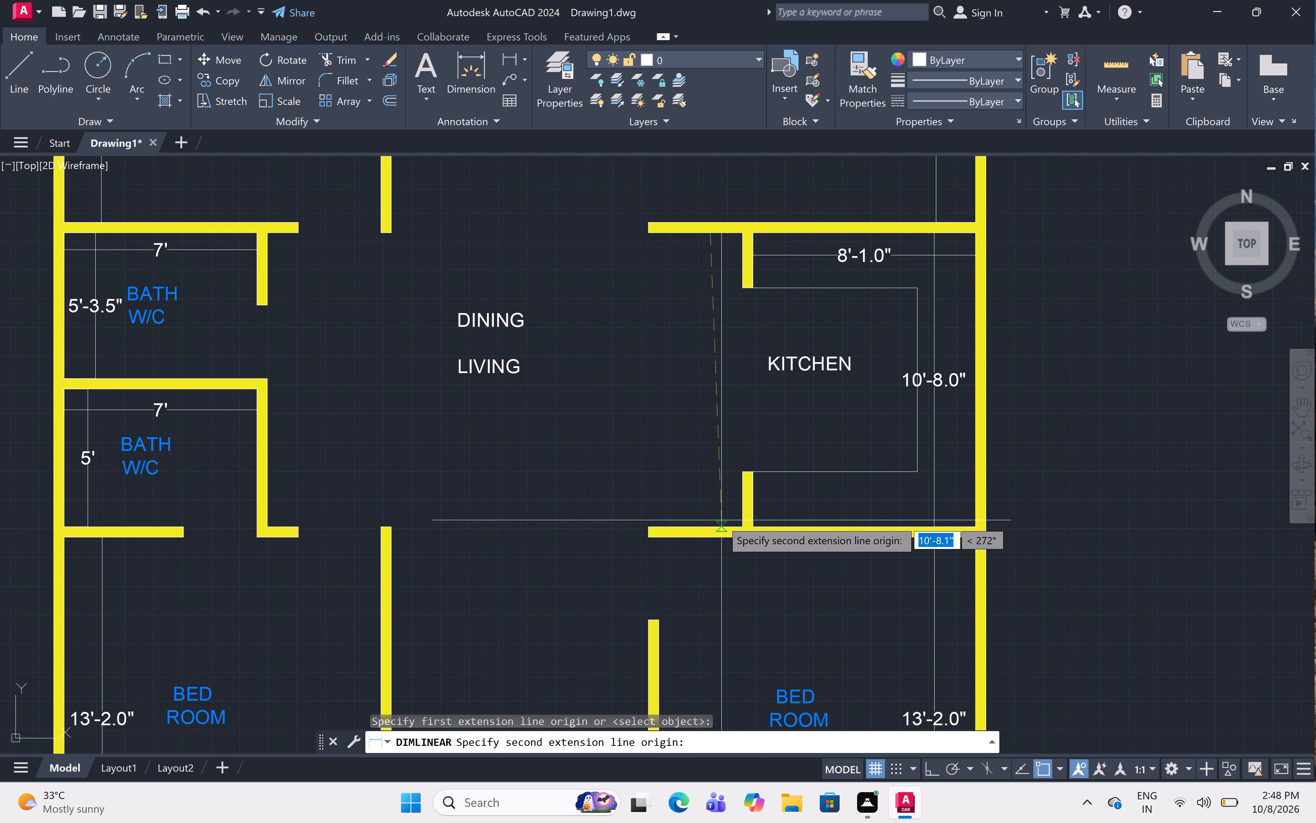
key("F8")
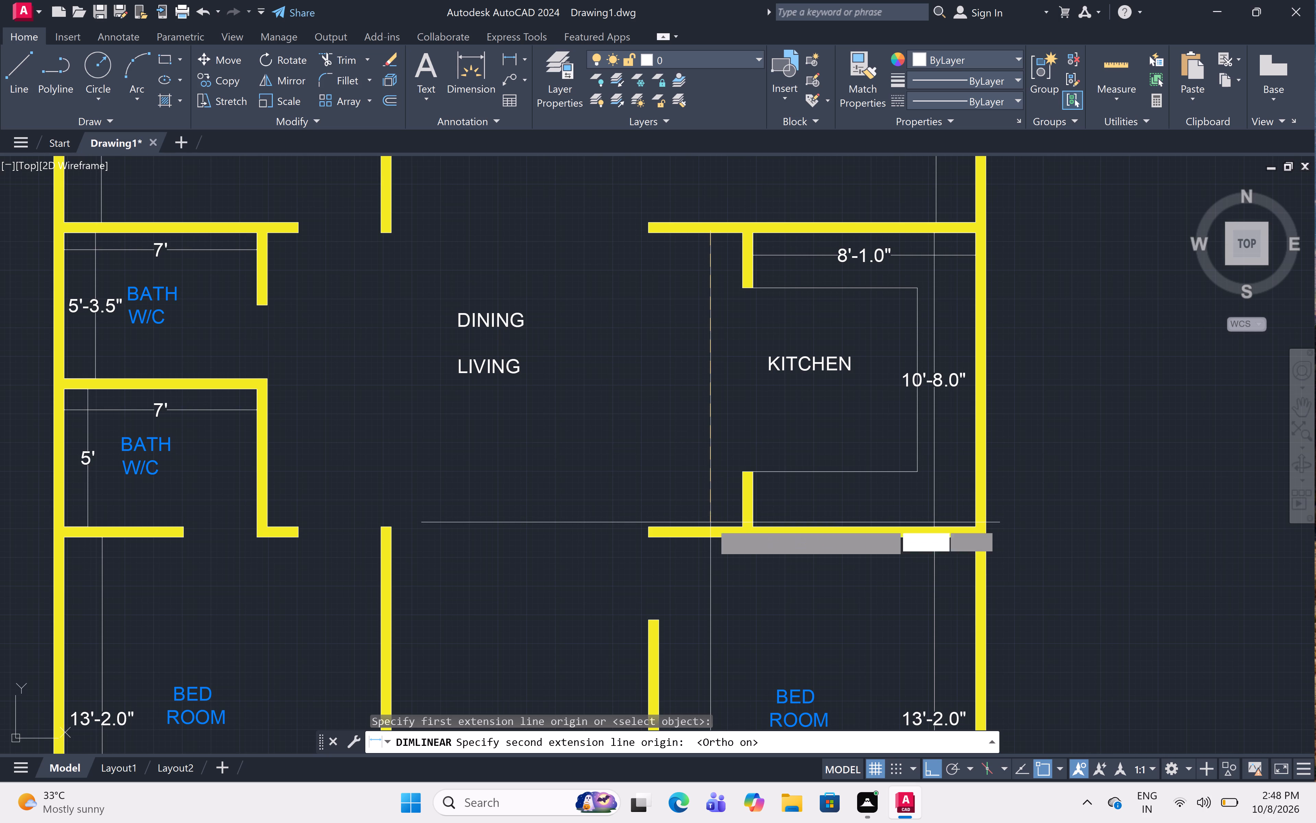
left_click(712, 527)
left_click(706, 524)
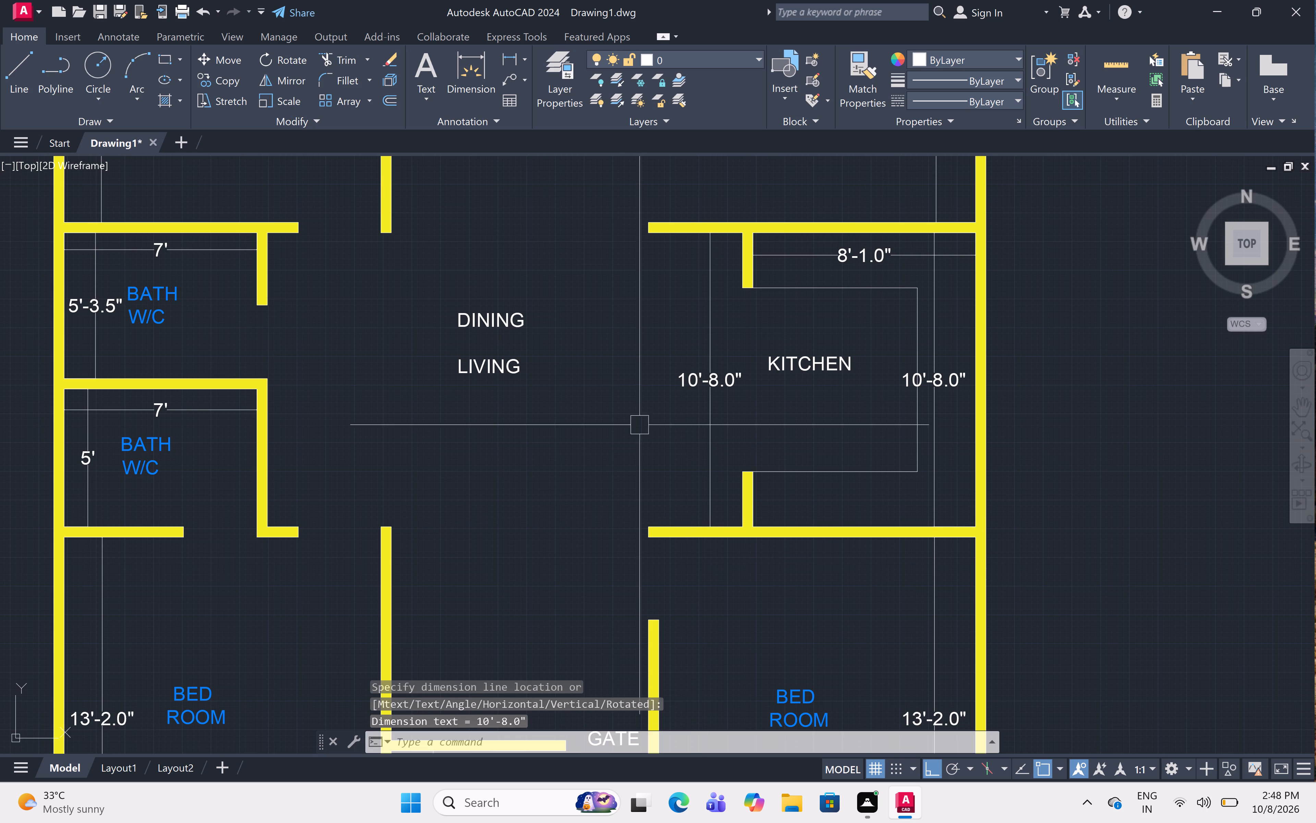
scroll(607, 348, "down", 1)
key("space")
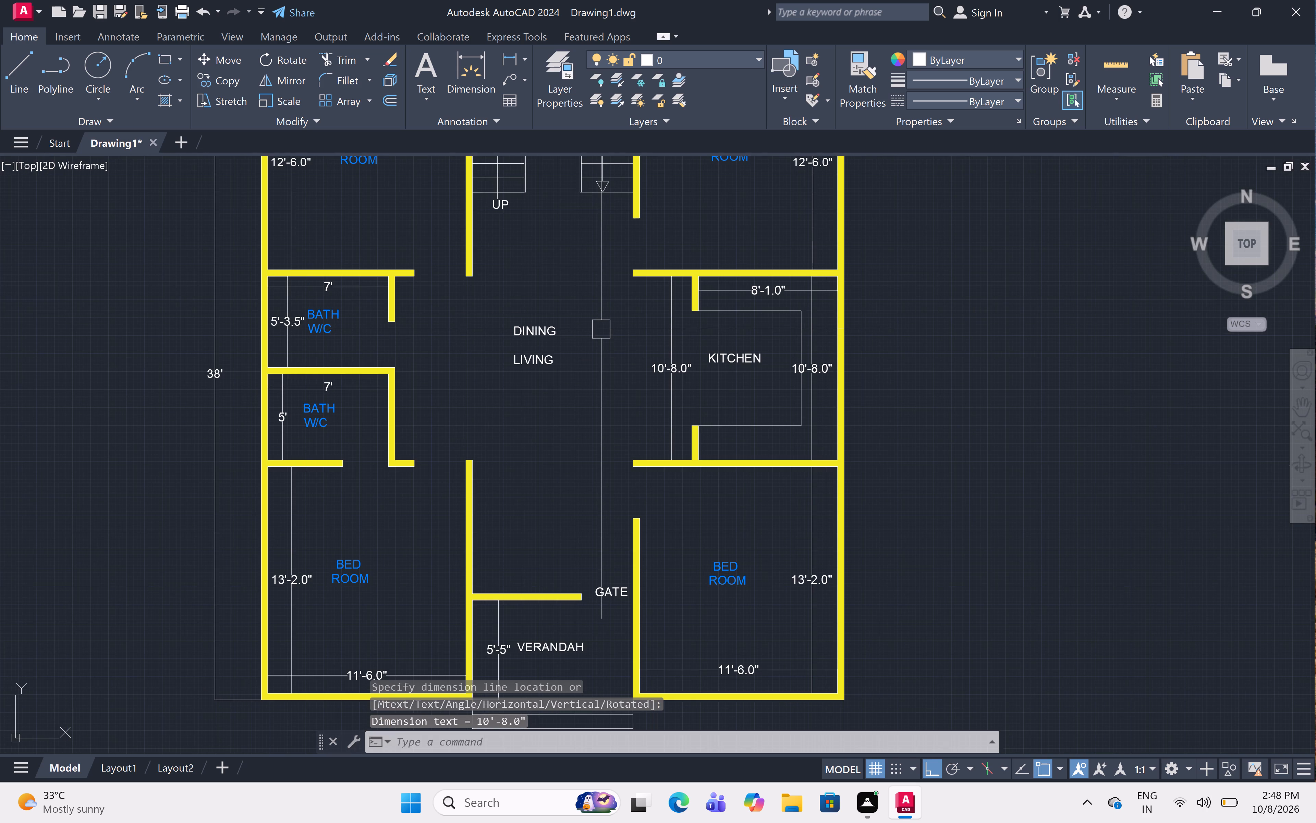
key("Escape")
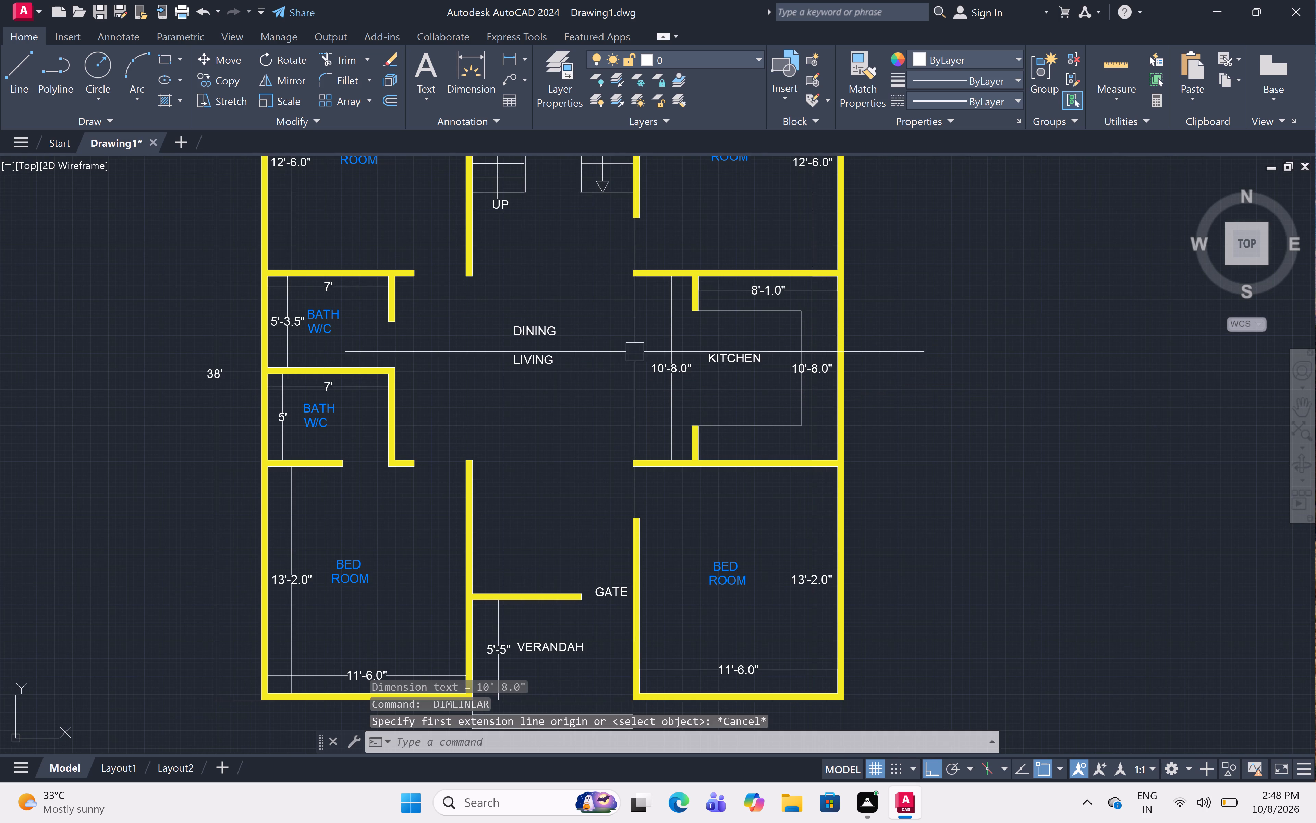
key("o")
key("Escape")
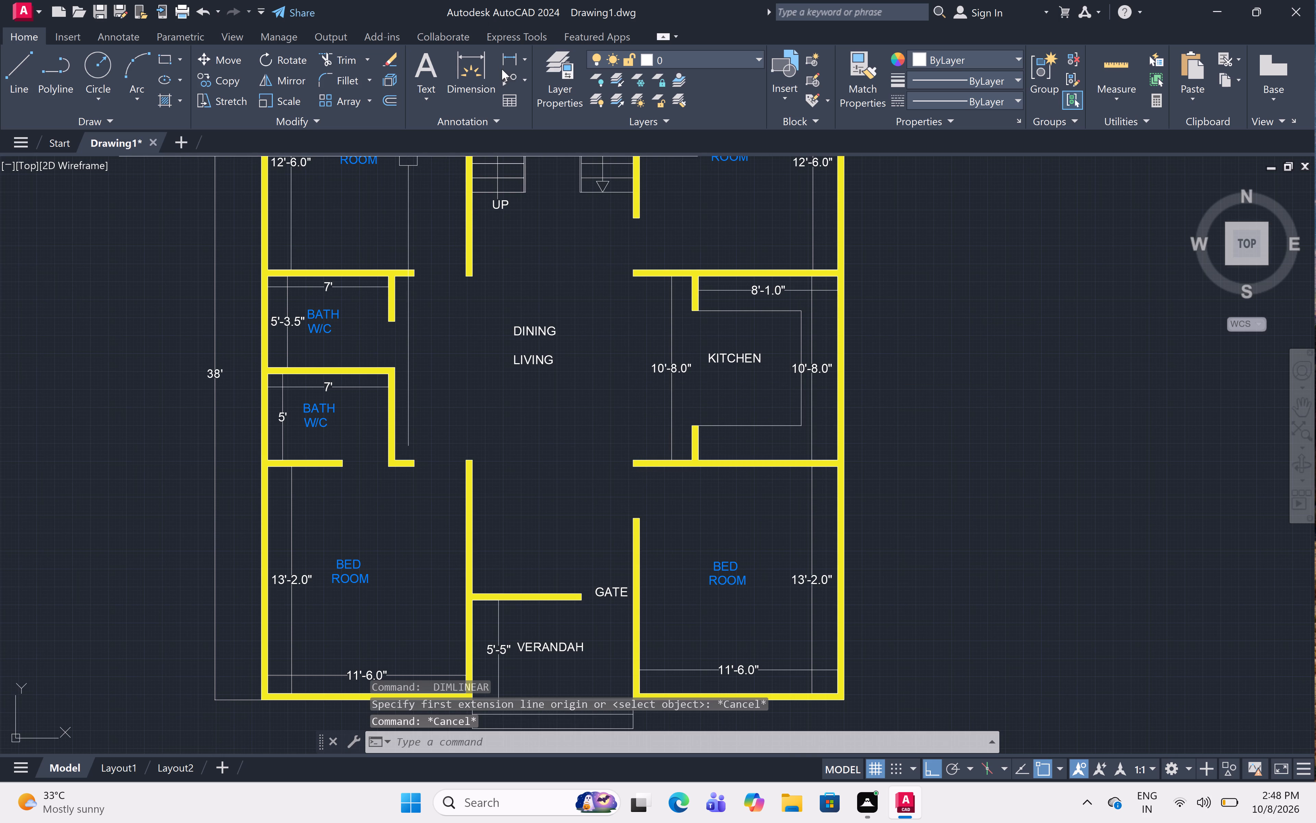
Add a horizontal linear dimension from the upper bath's east wall to the kitchen's west wall, placed just above the DINING LIVING label.
left_click(512, 55)
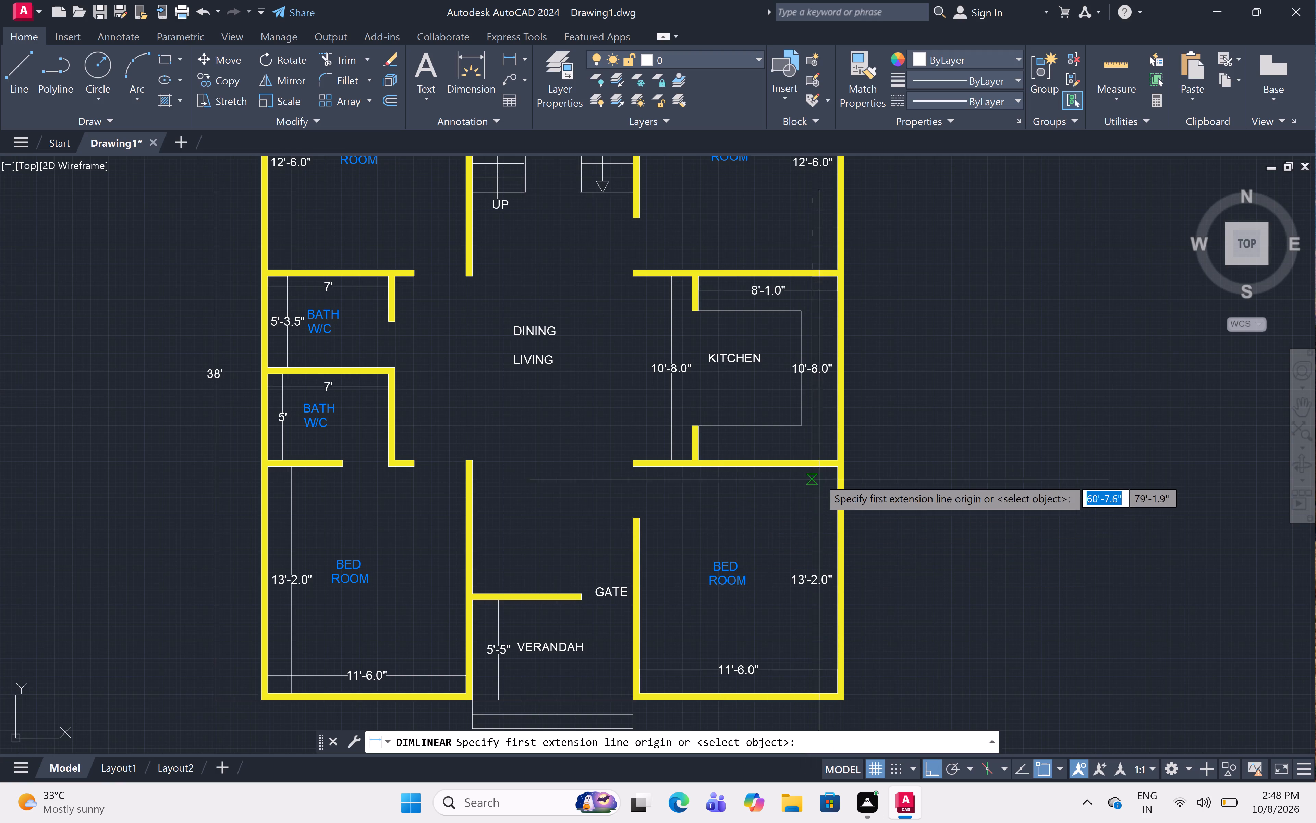
middle_click_drag(819, 478, 852, 545)
scroll(514, 370, "up", 2)
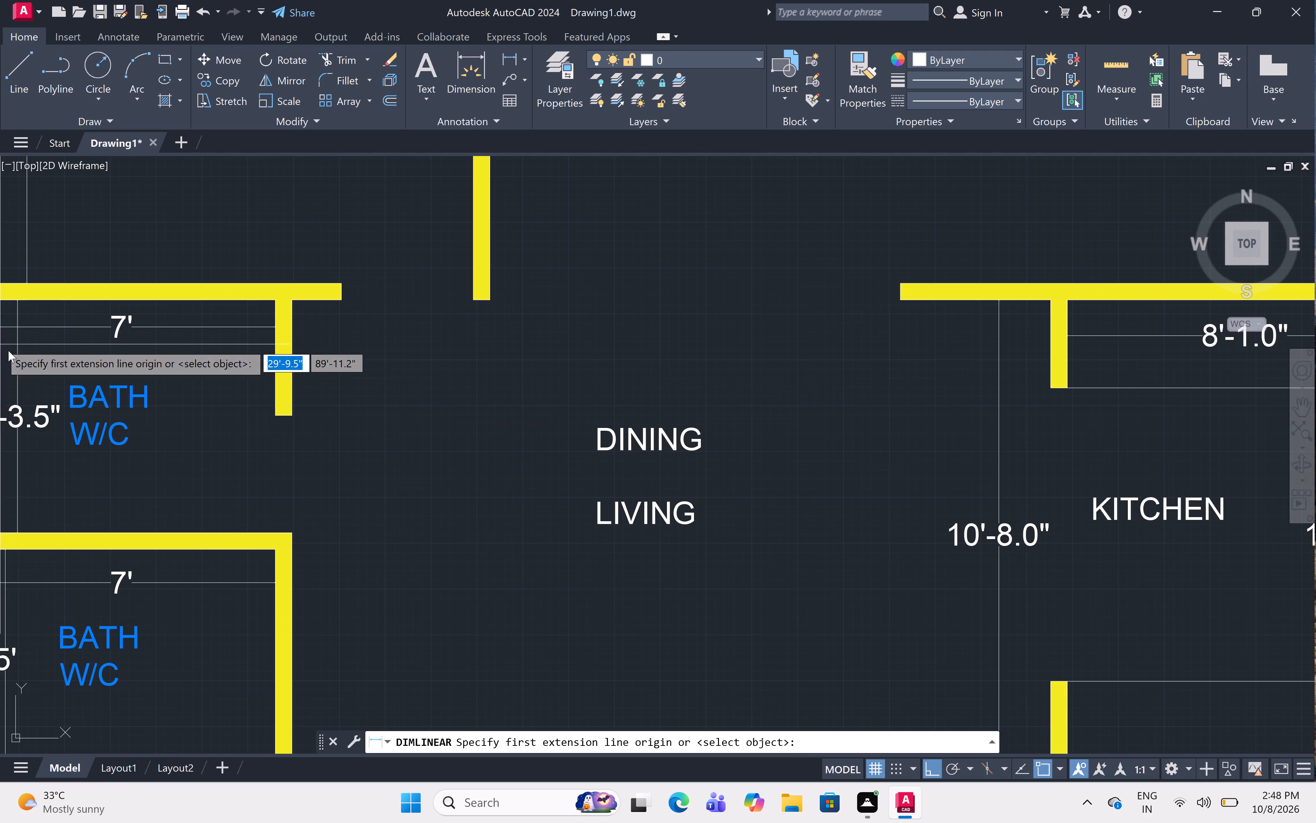
left_click(503, 54)
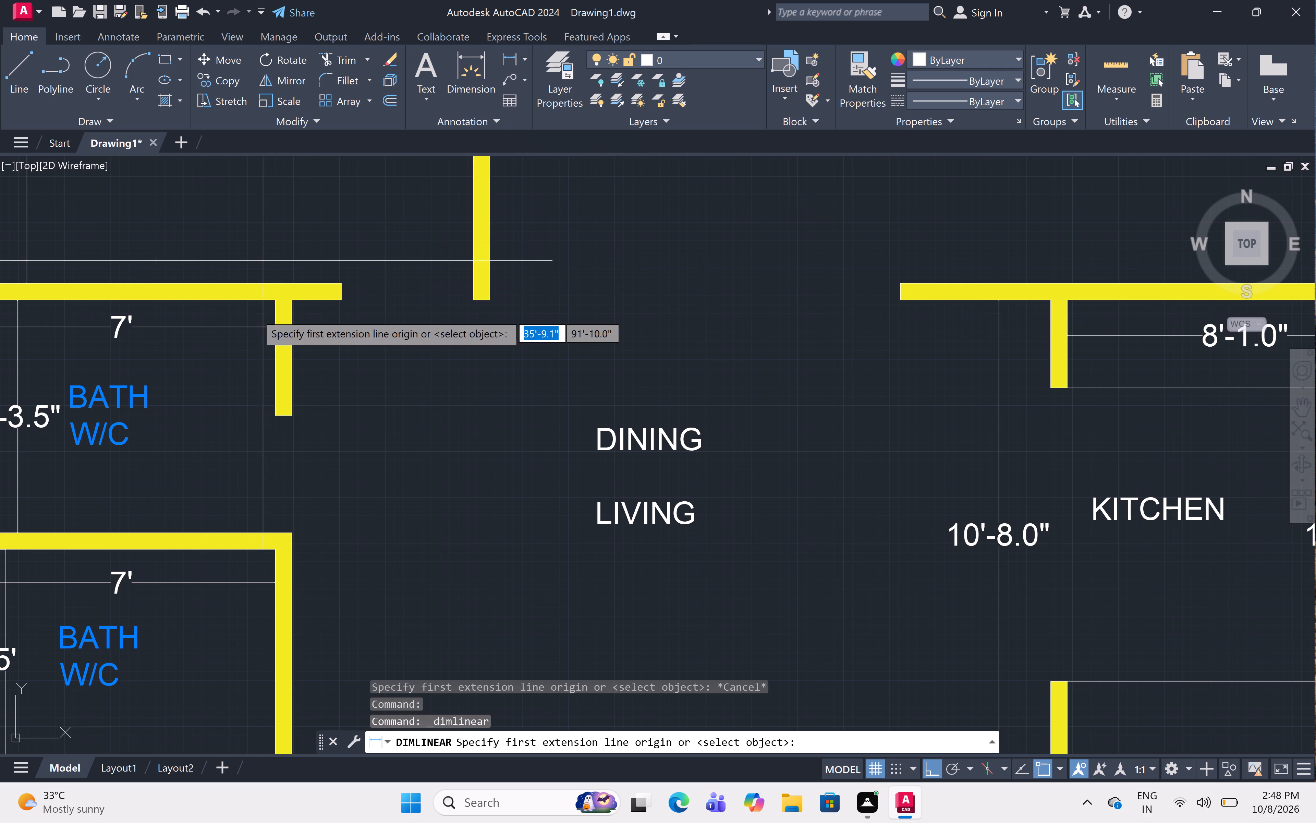
left_click(291, 302)
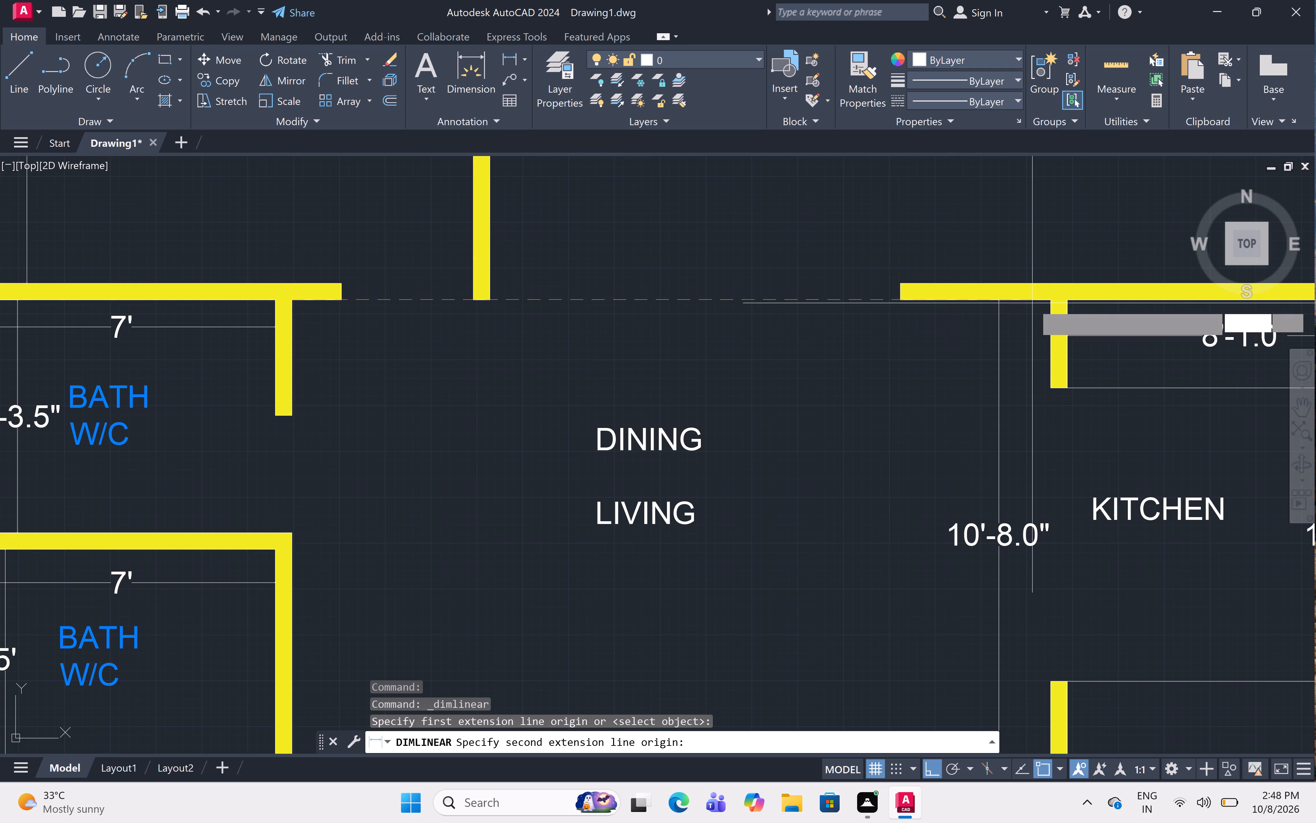
left_click(1052, 302)
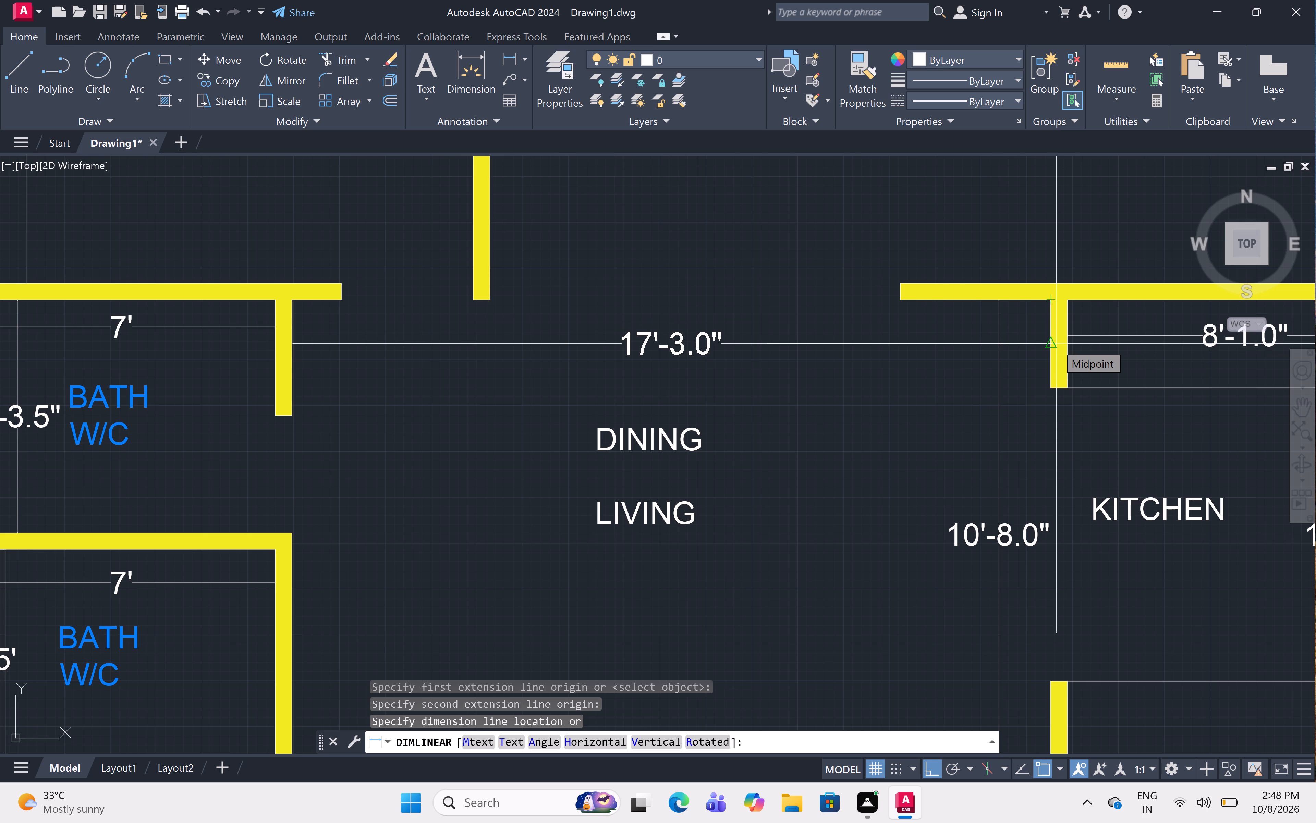
left_click(1056, 344)
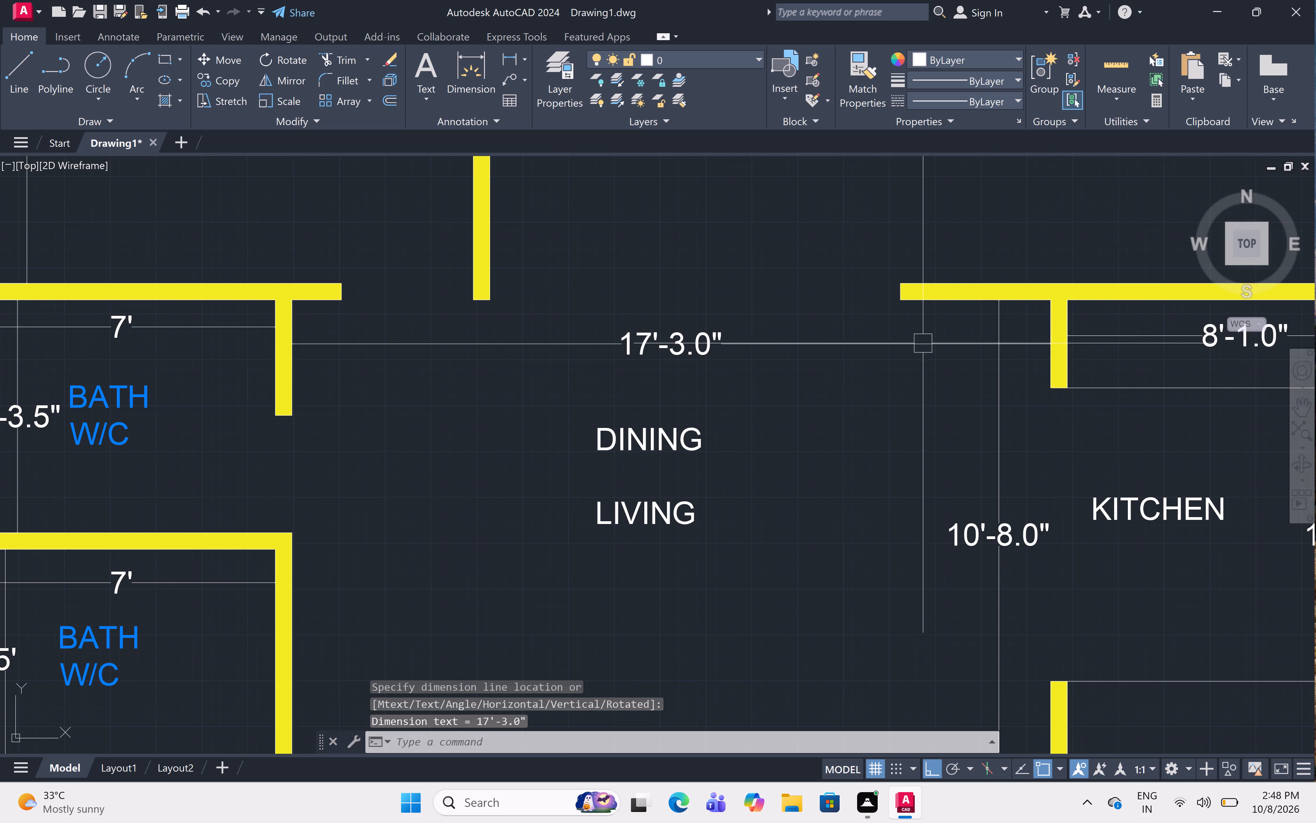
Override the text of the horizontal dining/living dimension with 17'-3.0".
scroll(902, 305, "down", 3)
scroll(848, 306, "up", 3)
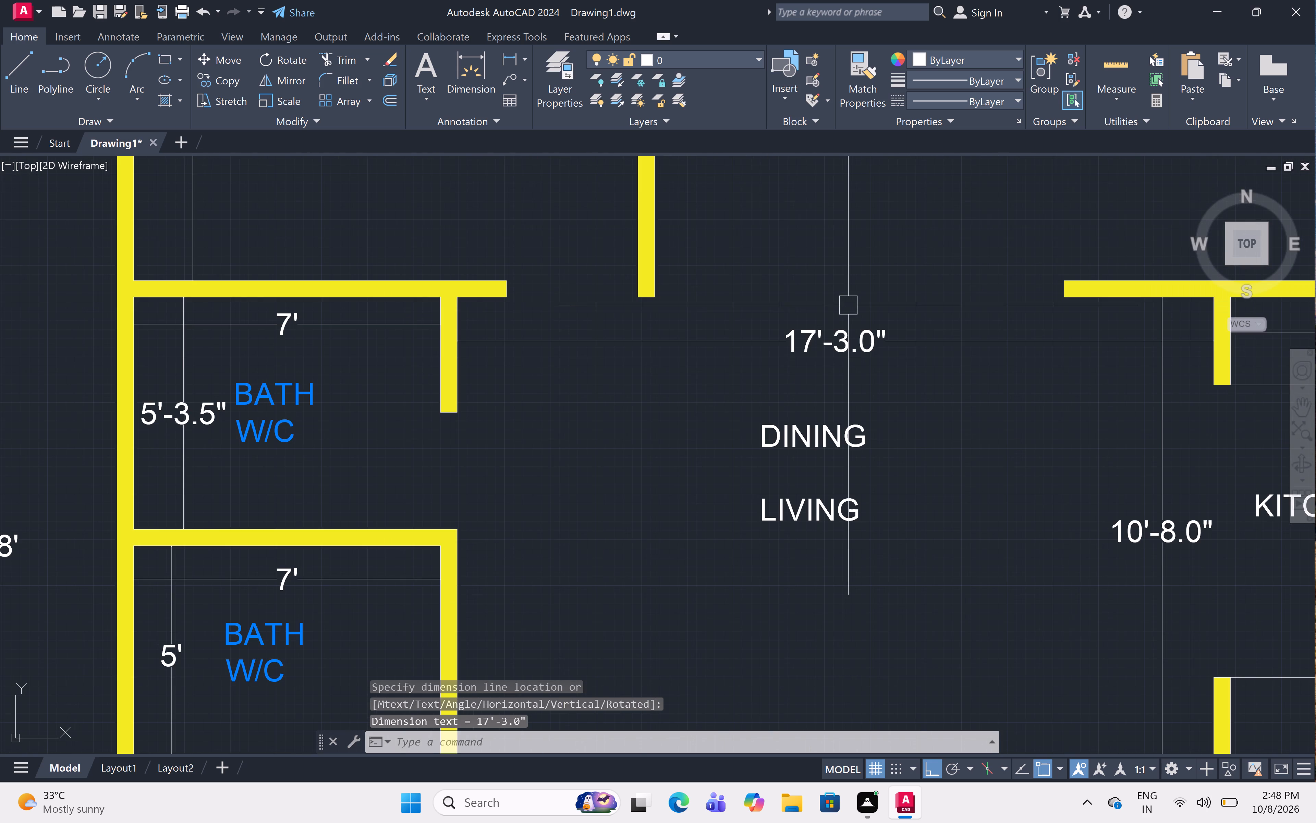
double_click(845, 334)
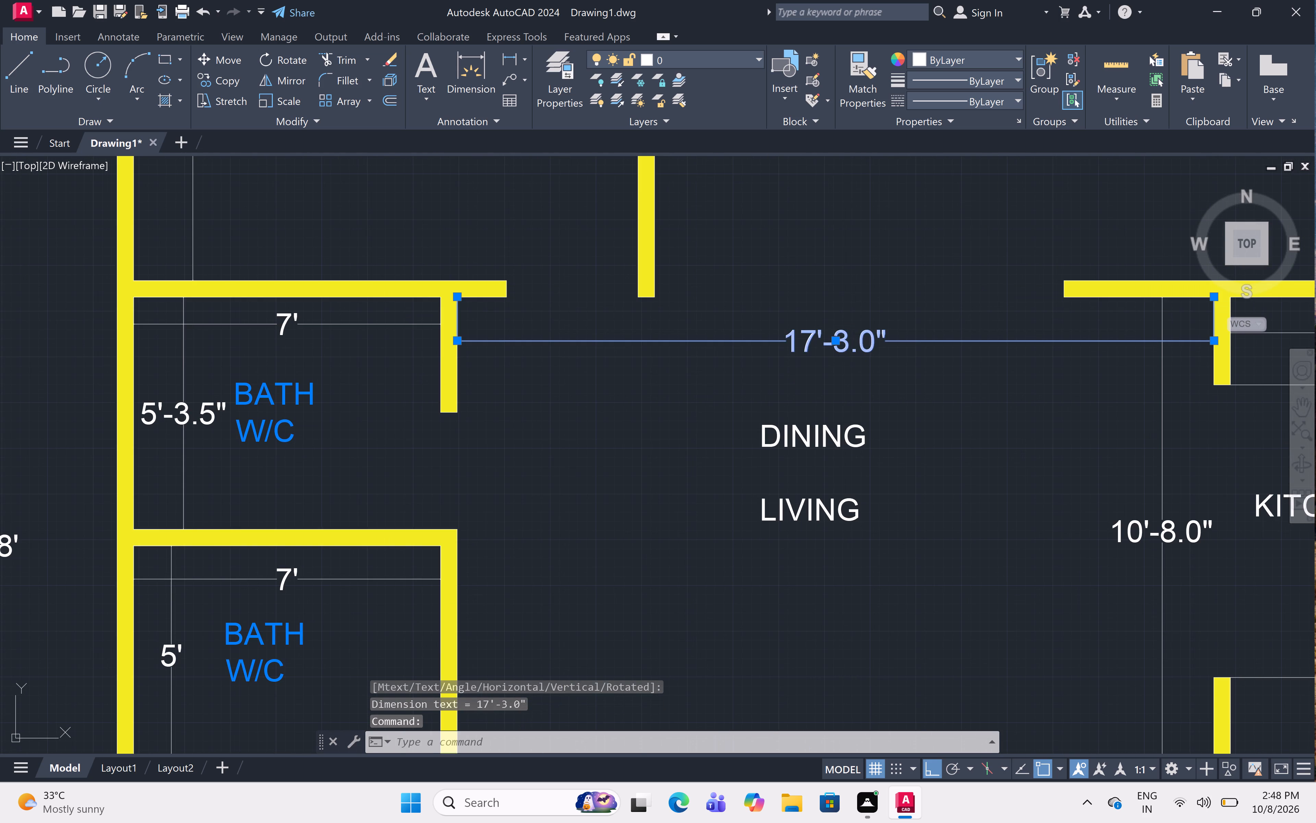
key("BackSpace")
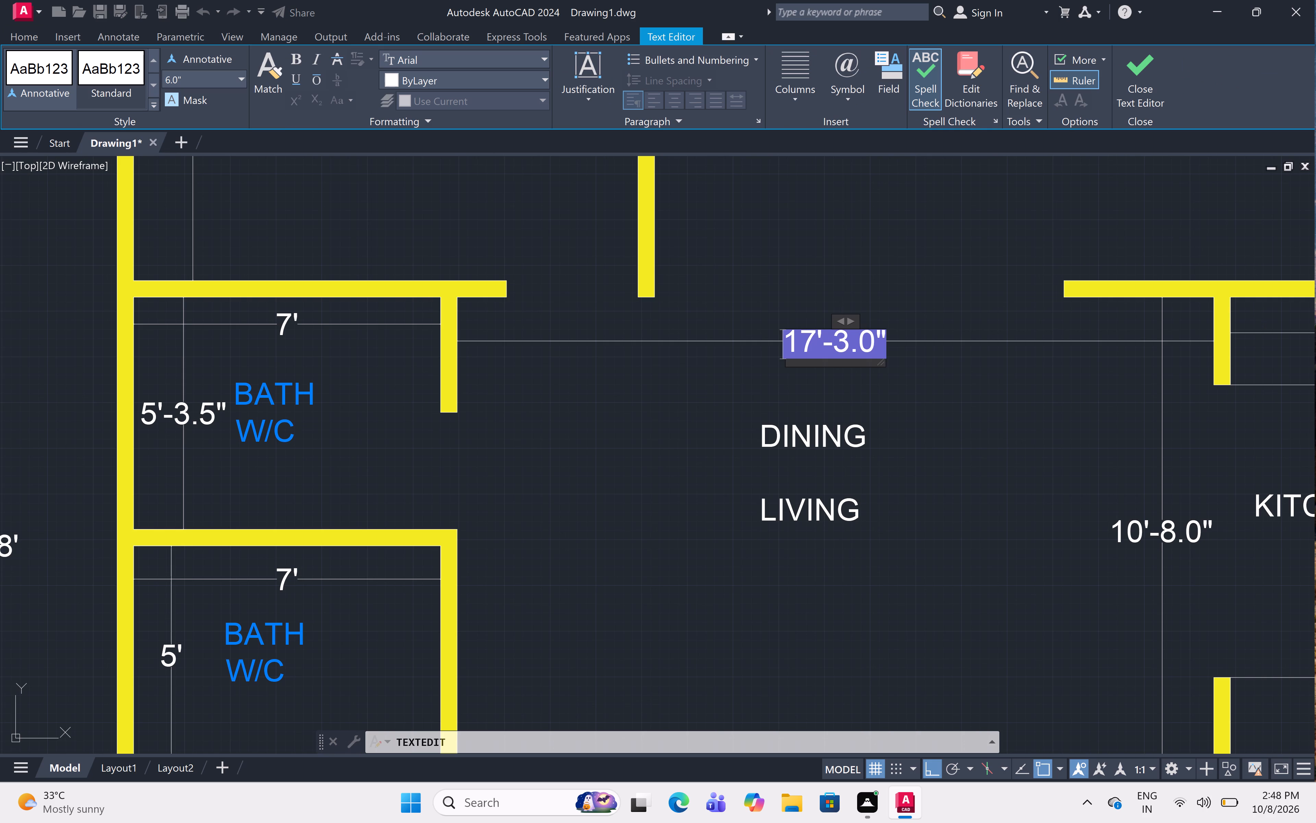
left_click(858, 336)
key("BackSpace")
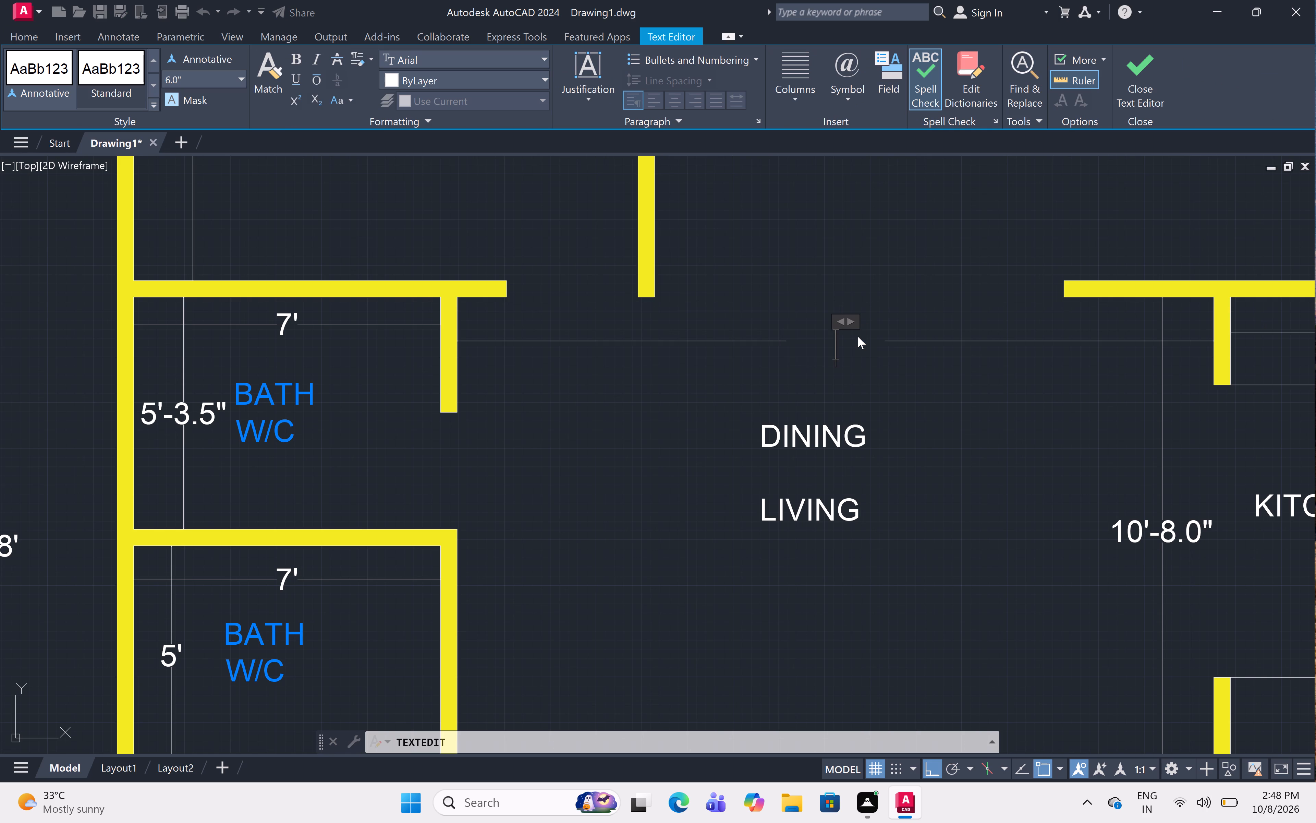
type("17")
key("apostrophe")
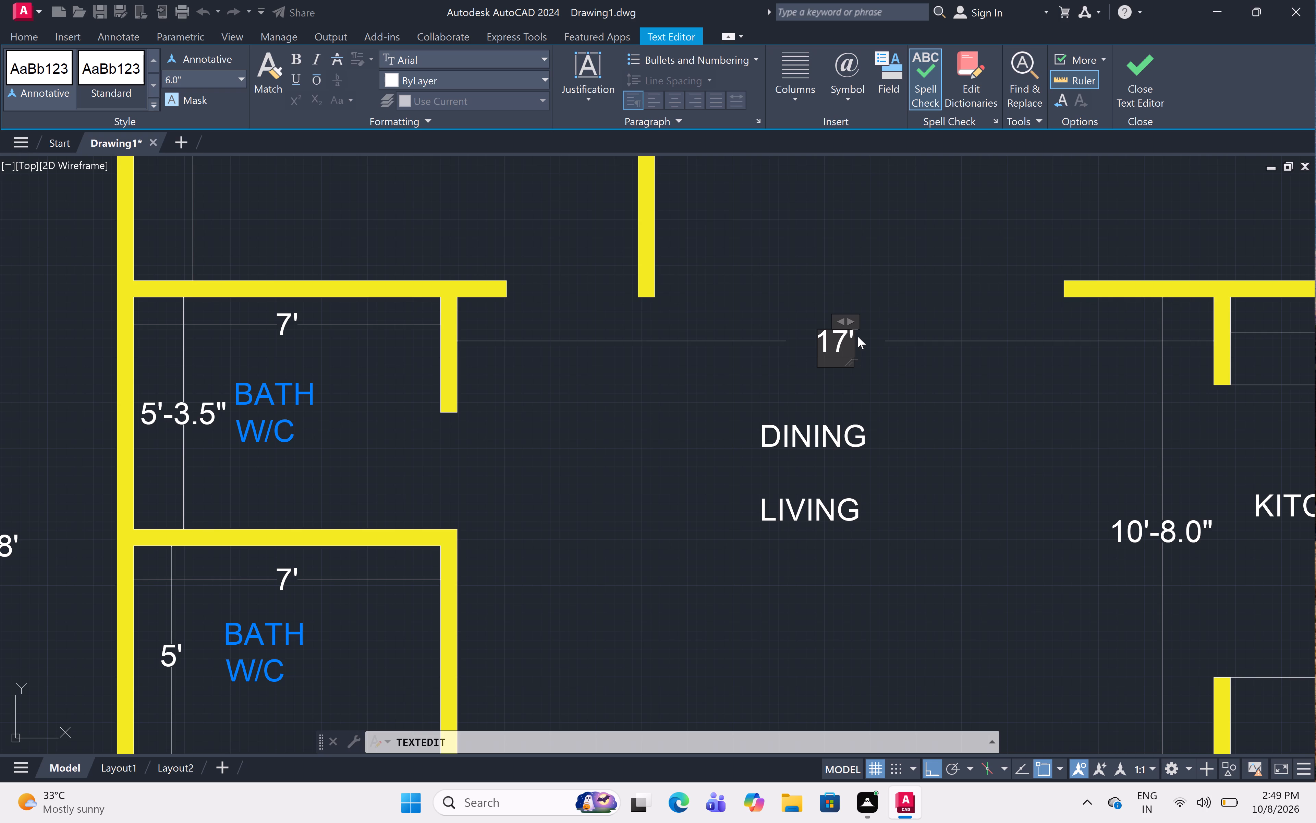
key("minus")
key("3")
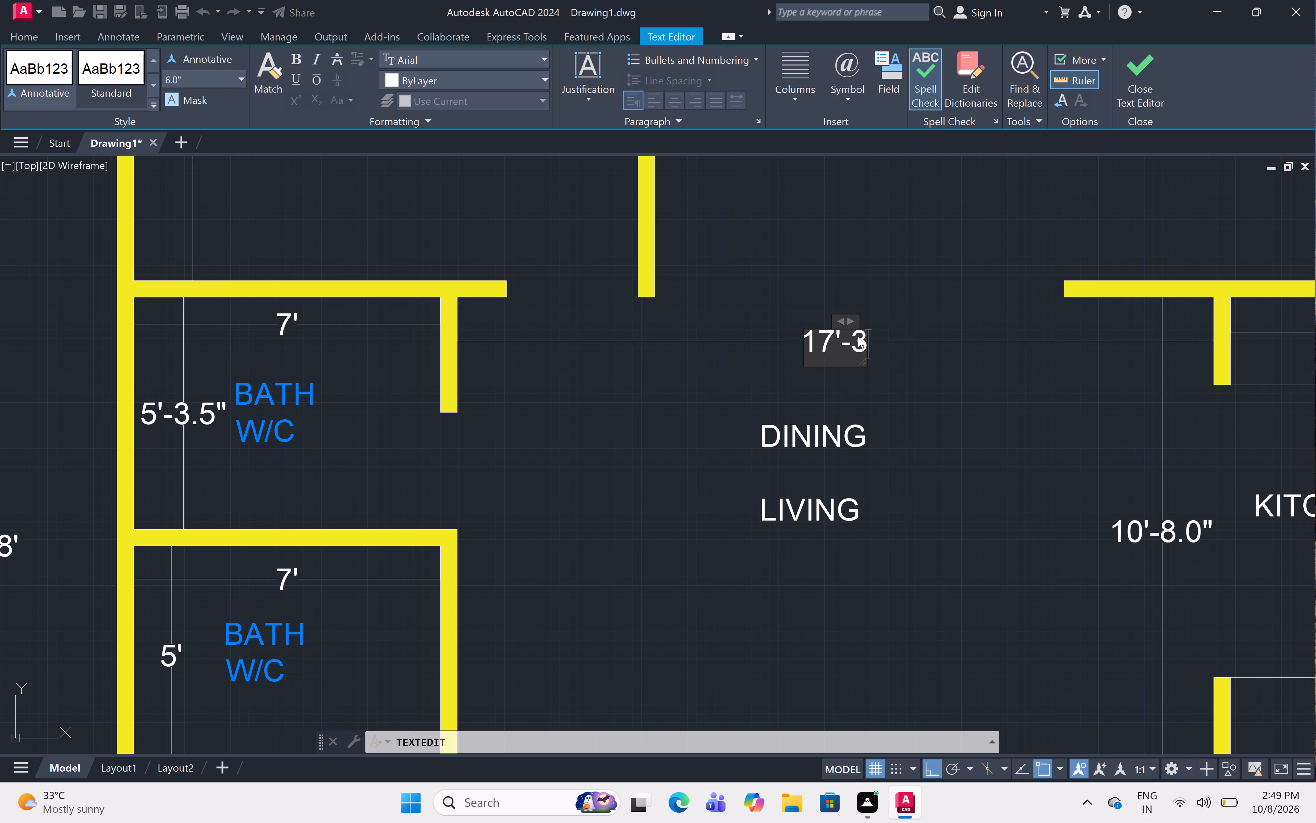
key("period")
key("0")
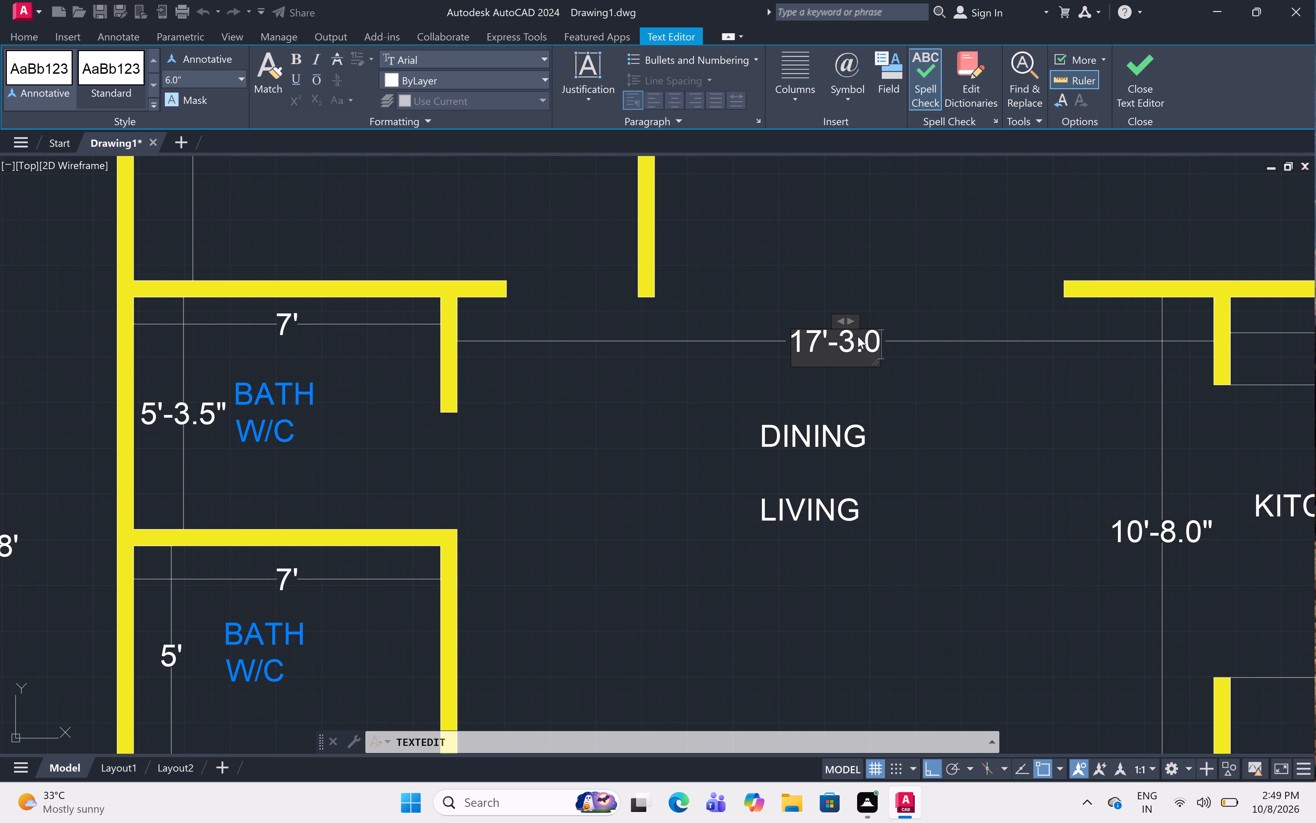
key("shift+quotedbl")
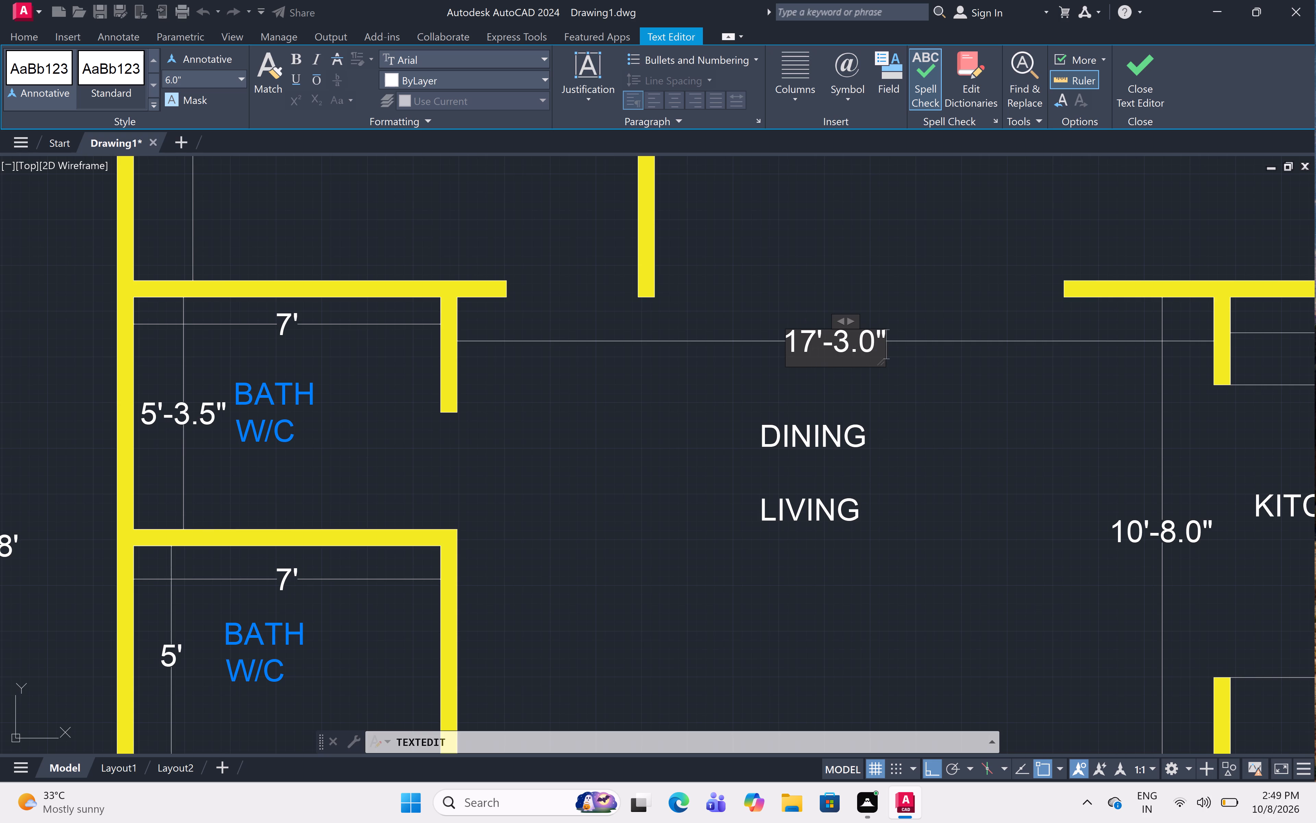
left_click(882, 373)
scroll(900, 399, "down", 4)
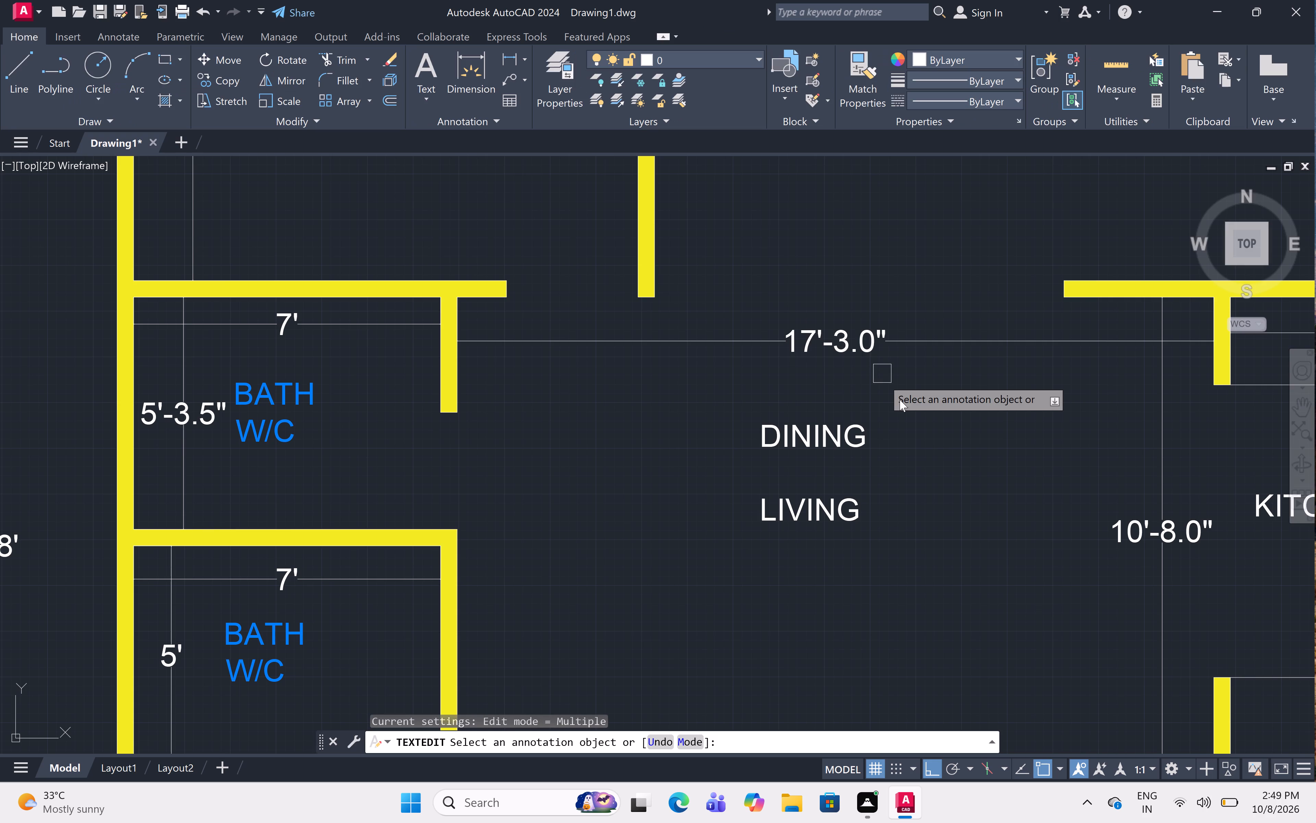
scroll(900, 399, "down", 2)
scroll(888, 478, "down", 3)
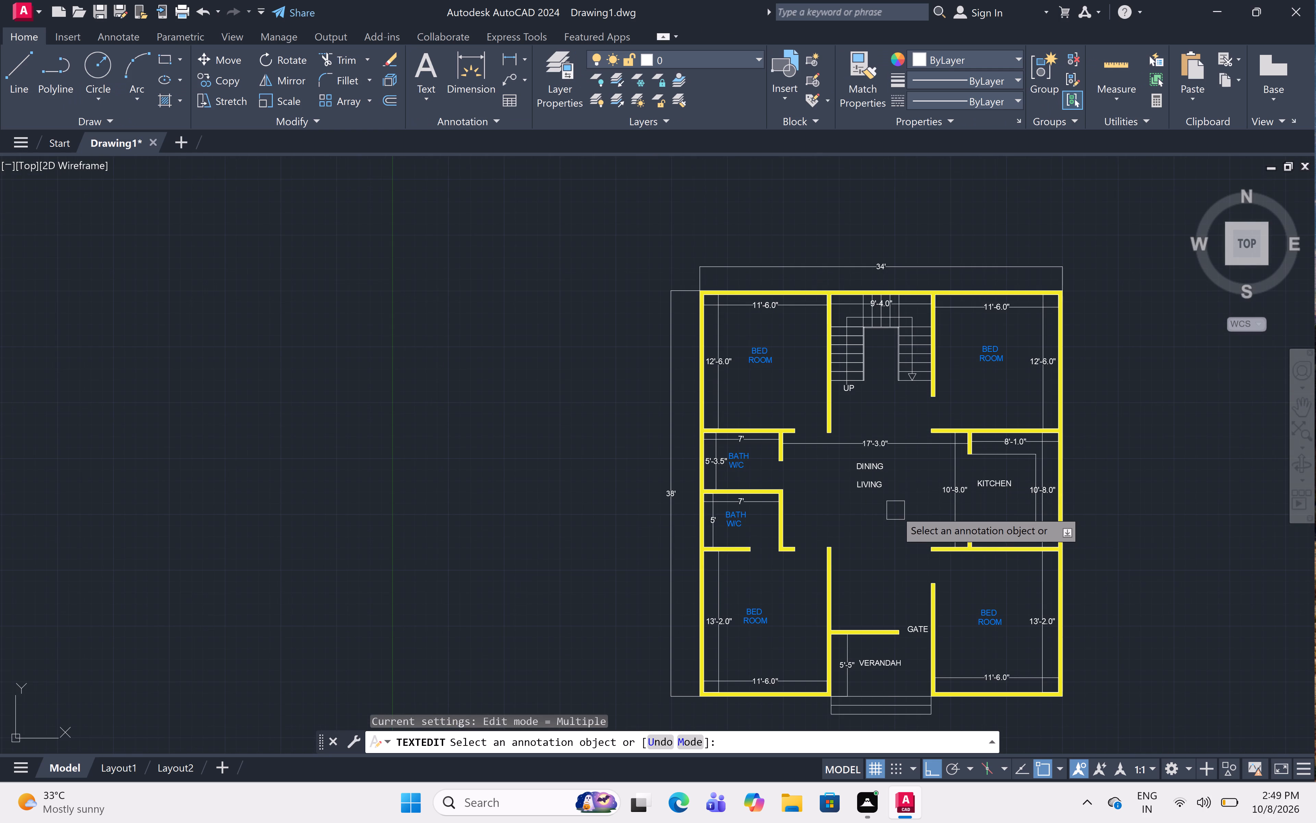
key("Escape")
Move the DINING LIVING label straight down about 1'-11", away from the horizontal dimension above it.
scroll(905, 469, "up", 1)
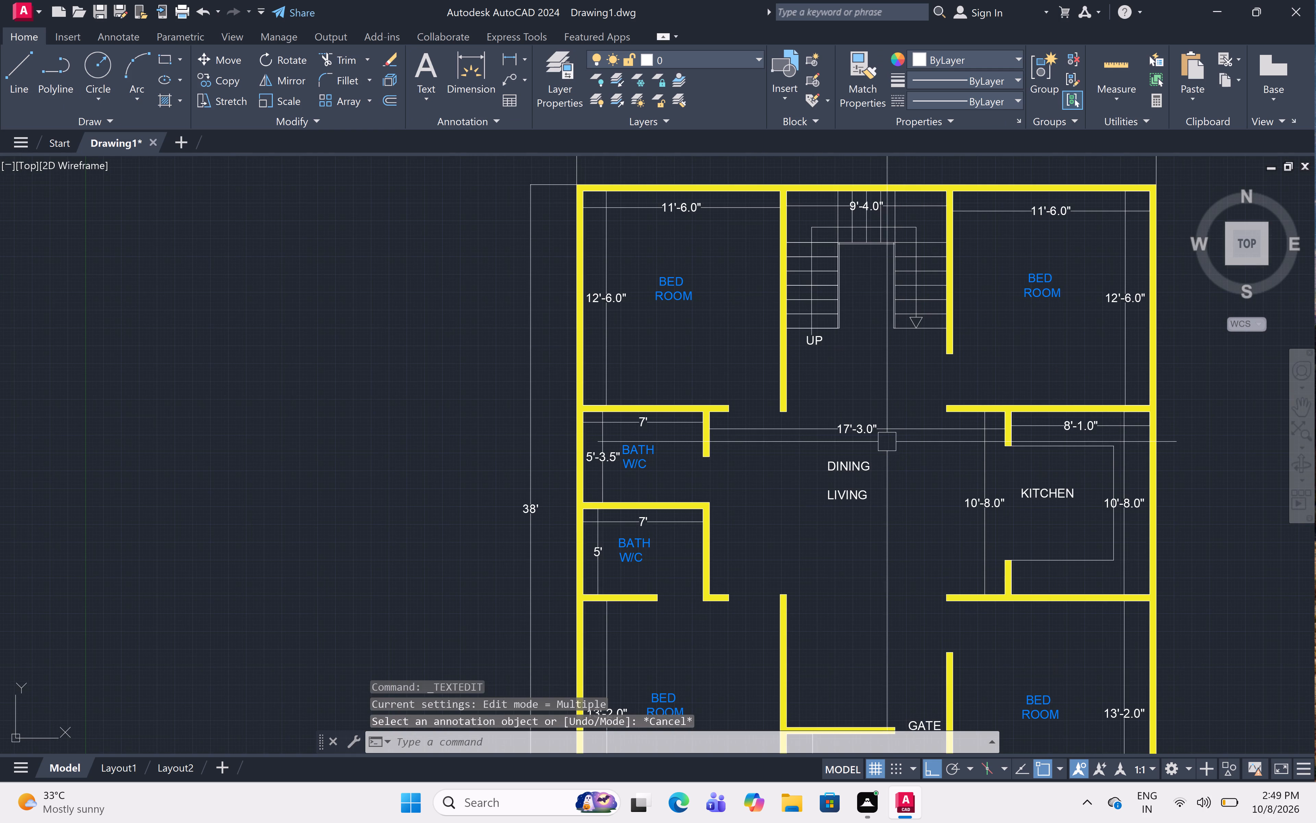
left_click(886, 451)
left_click(823, 522)
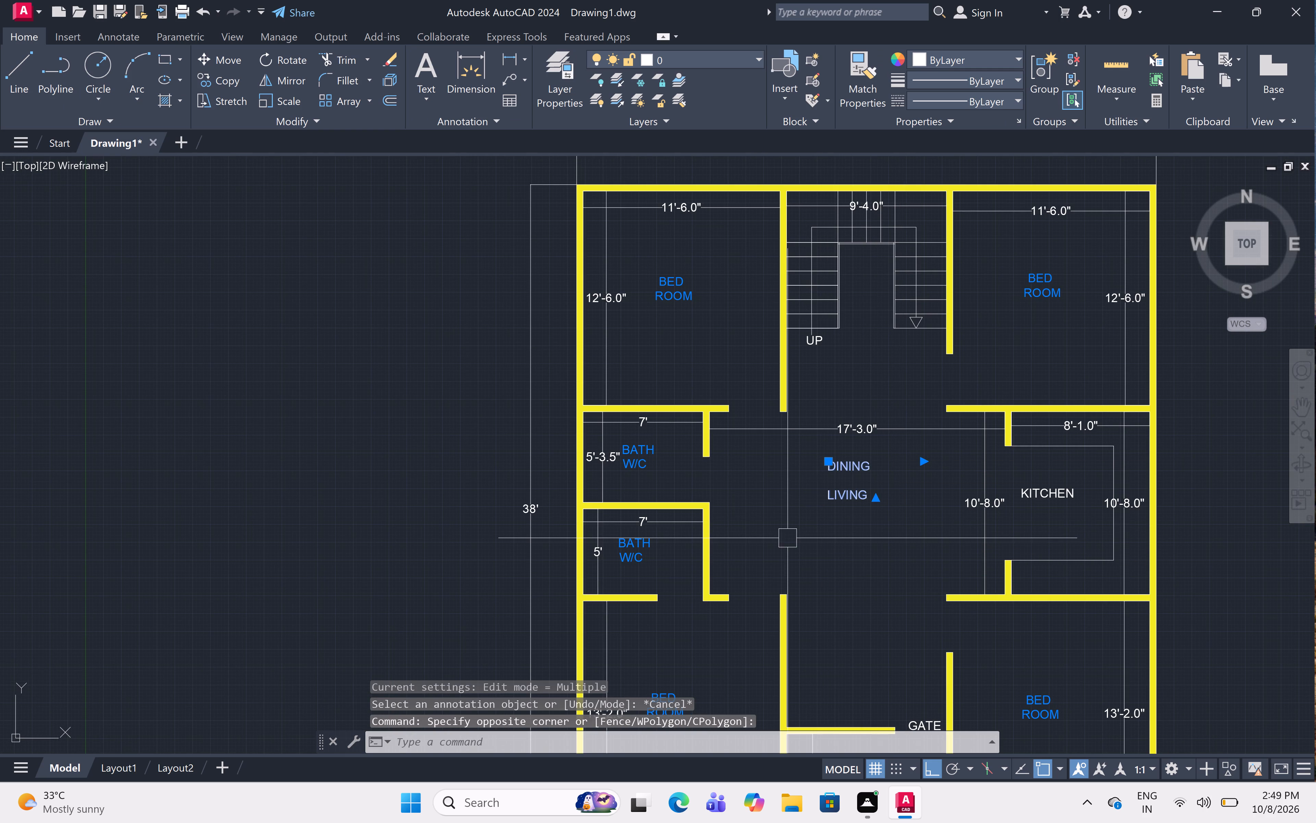
type("M")
key("space")
left_click(837, 494)
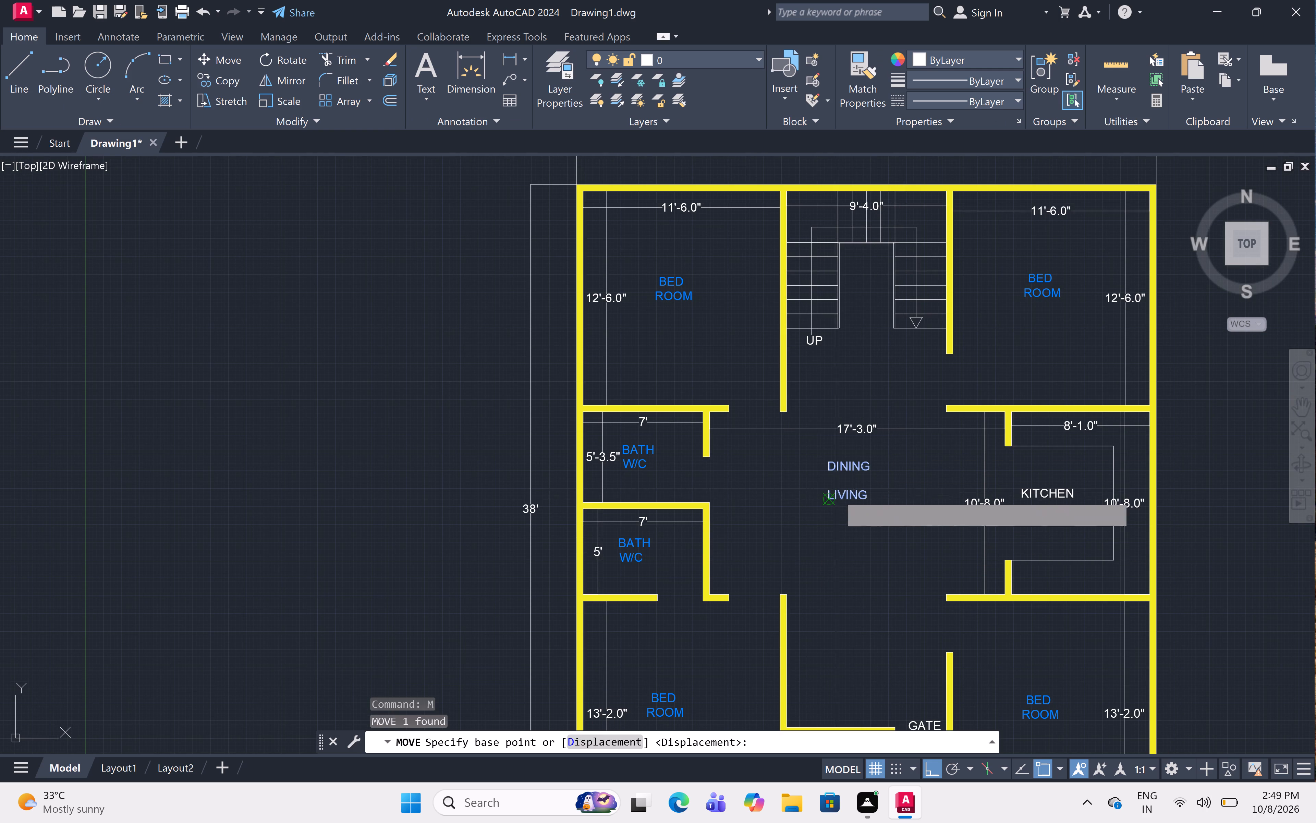
scroll(814, 535, "up", 4)
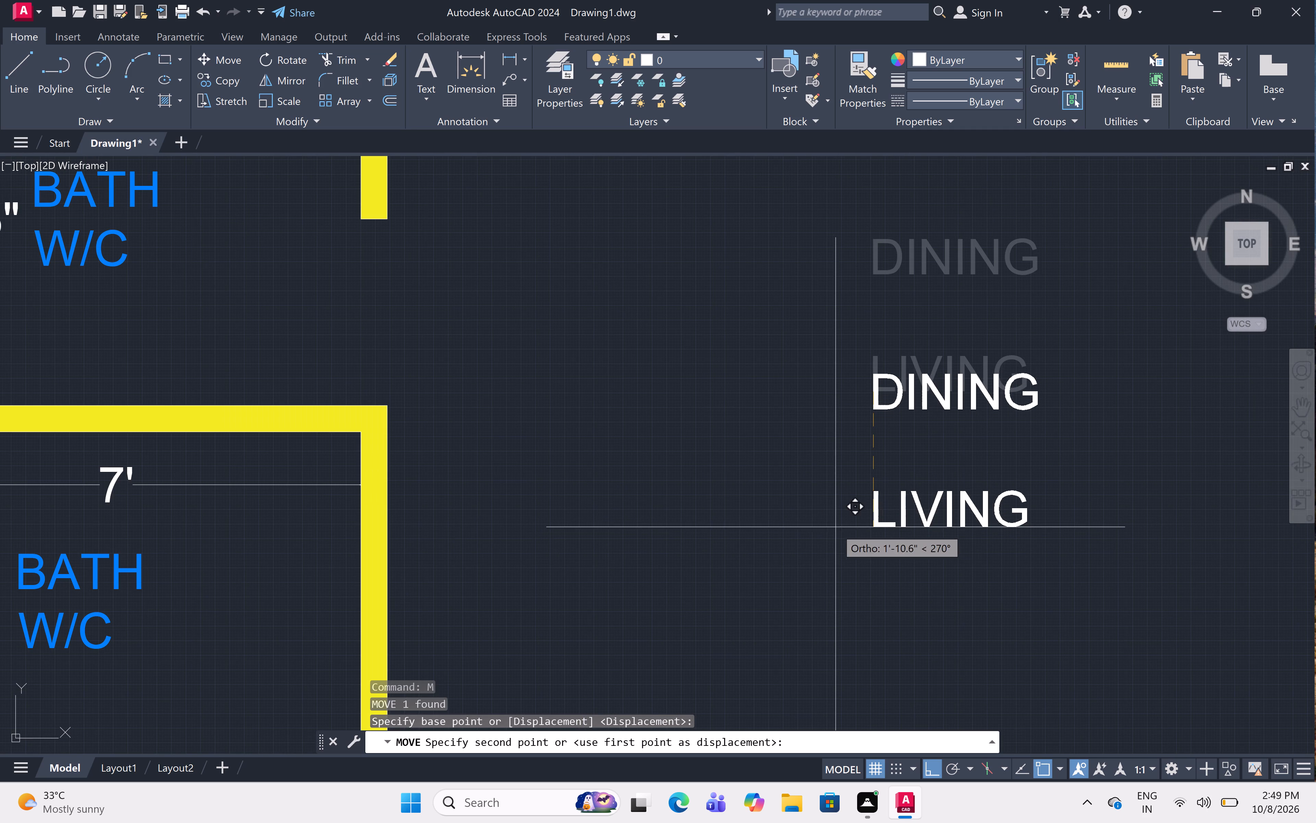
left_click(836, 528)
scroll(833, 520, "down", 5)
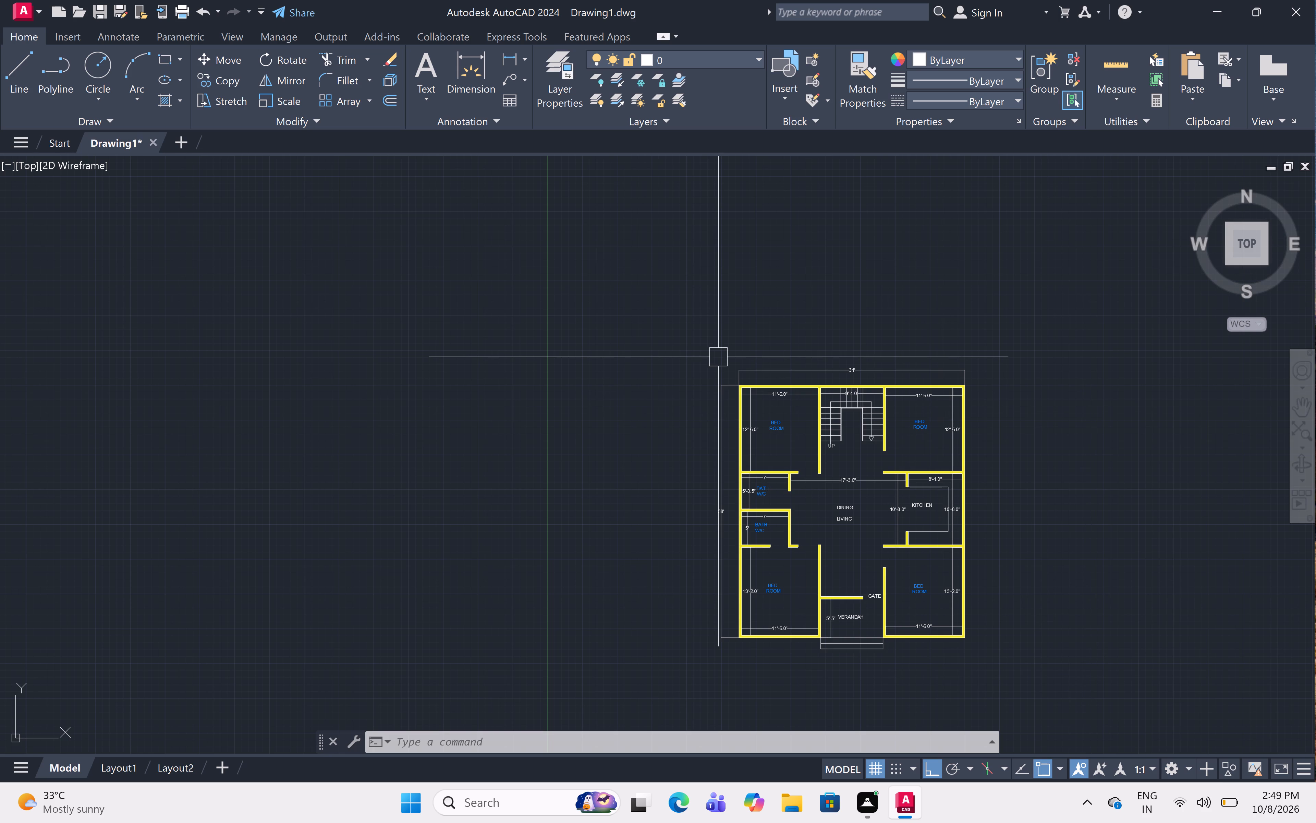
scroll(892, 356, "down", 1)
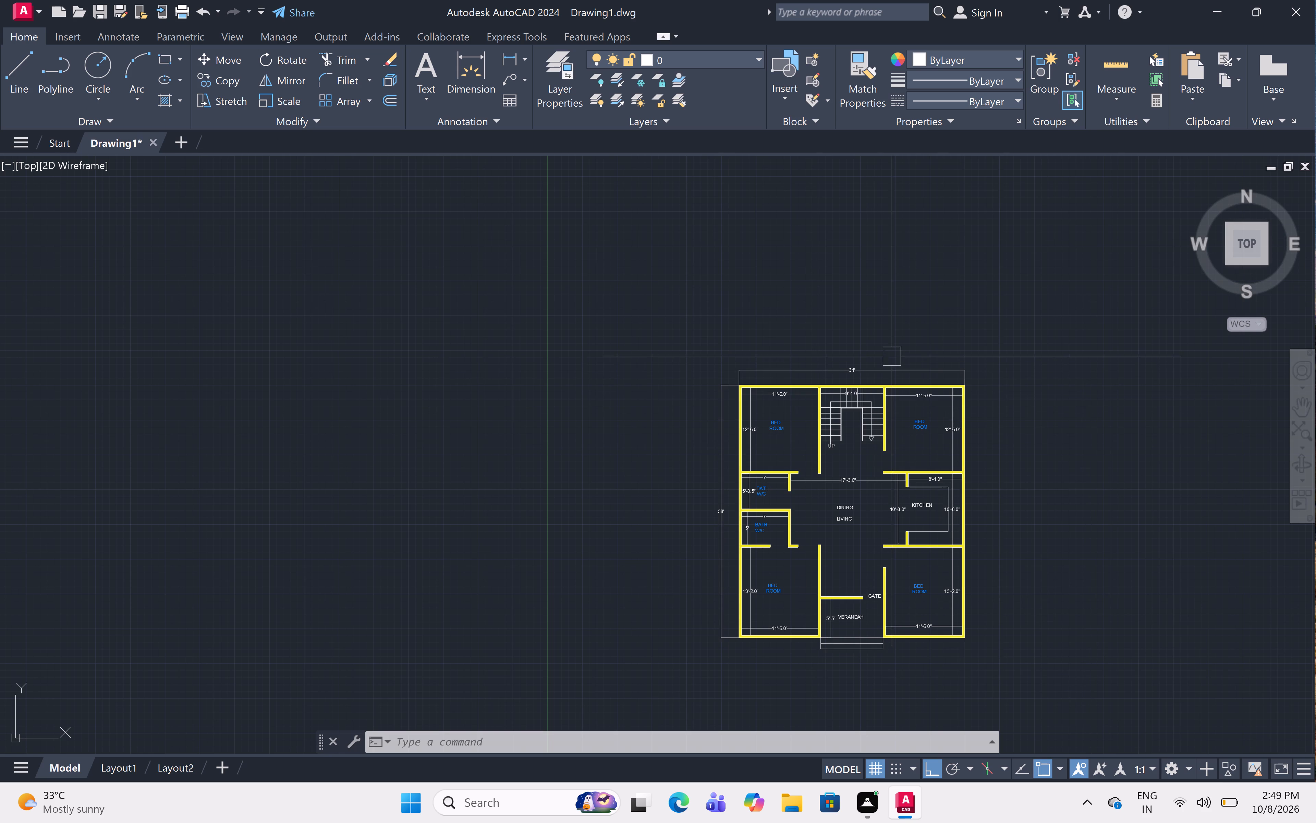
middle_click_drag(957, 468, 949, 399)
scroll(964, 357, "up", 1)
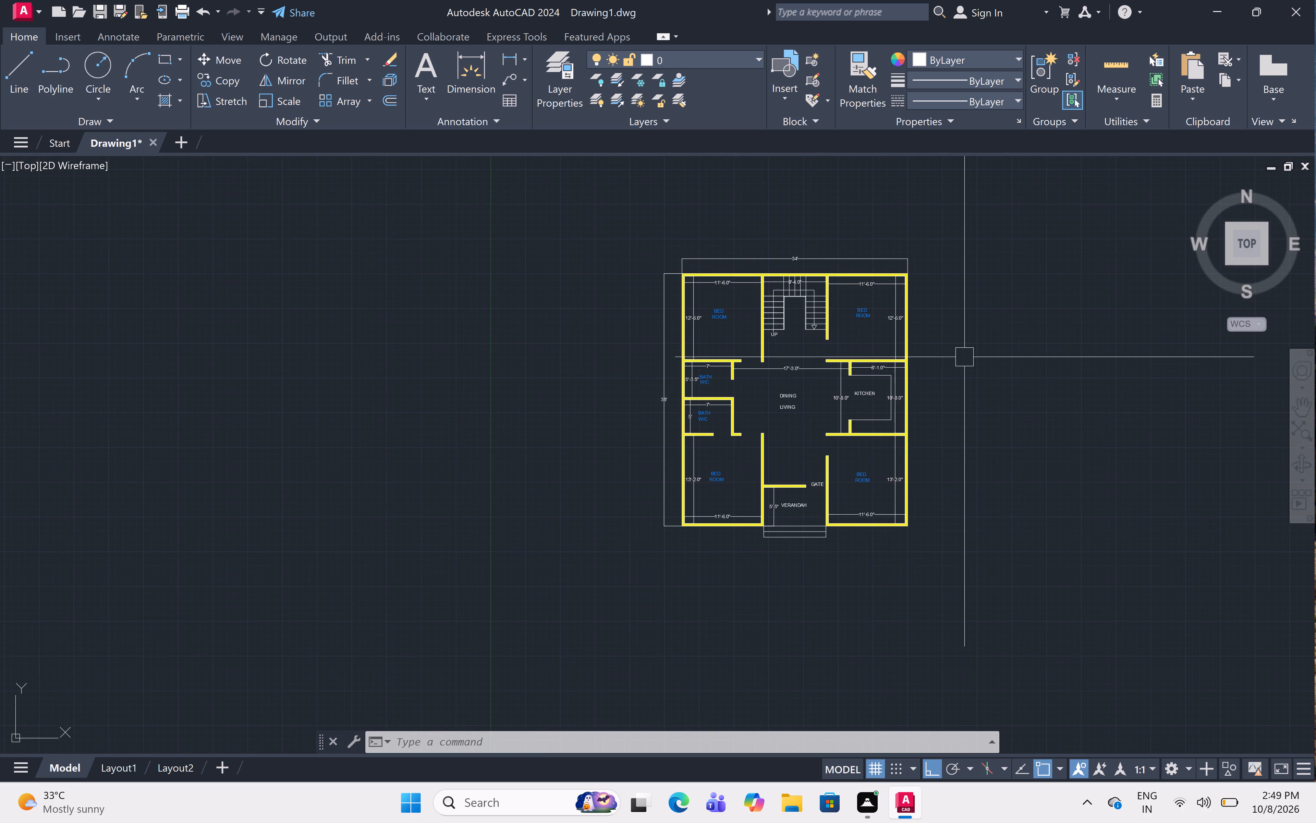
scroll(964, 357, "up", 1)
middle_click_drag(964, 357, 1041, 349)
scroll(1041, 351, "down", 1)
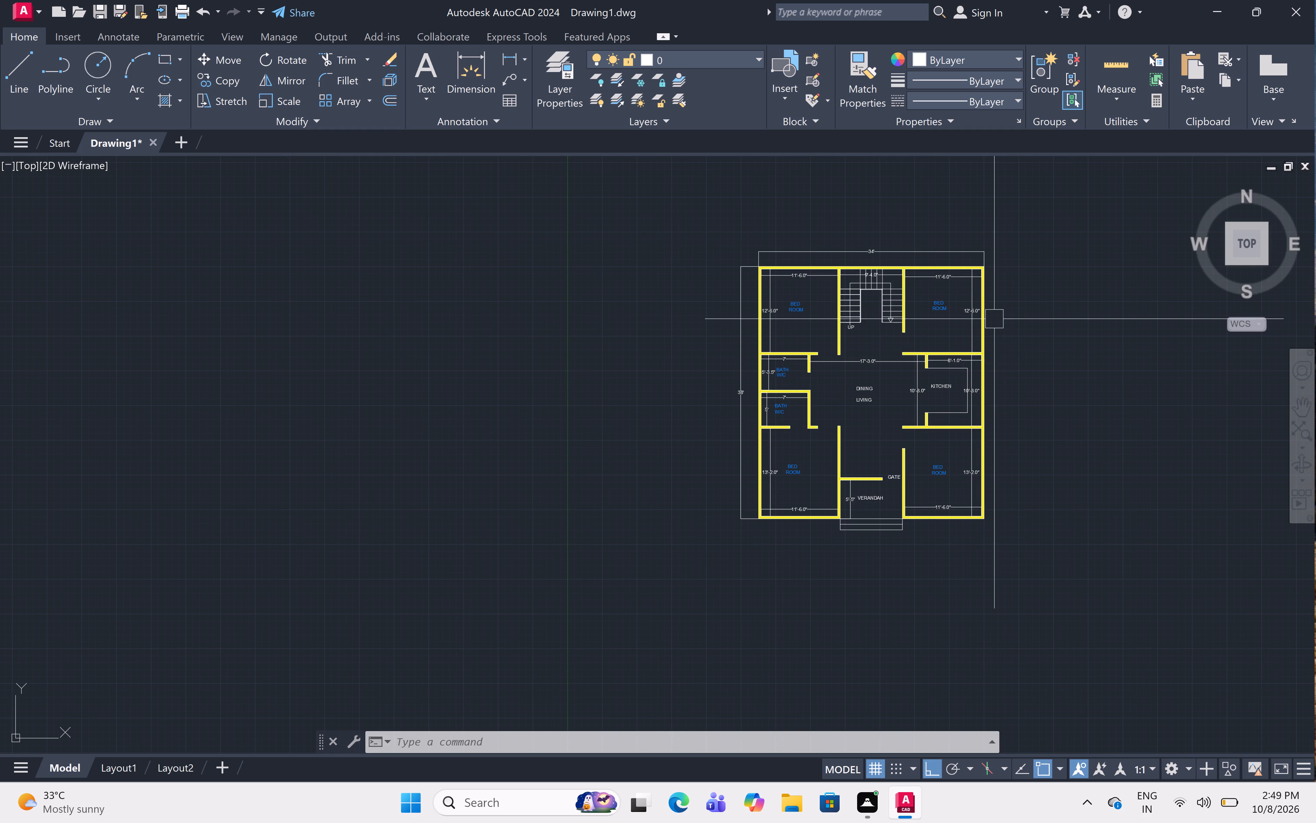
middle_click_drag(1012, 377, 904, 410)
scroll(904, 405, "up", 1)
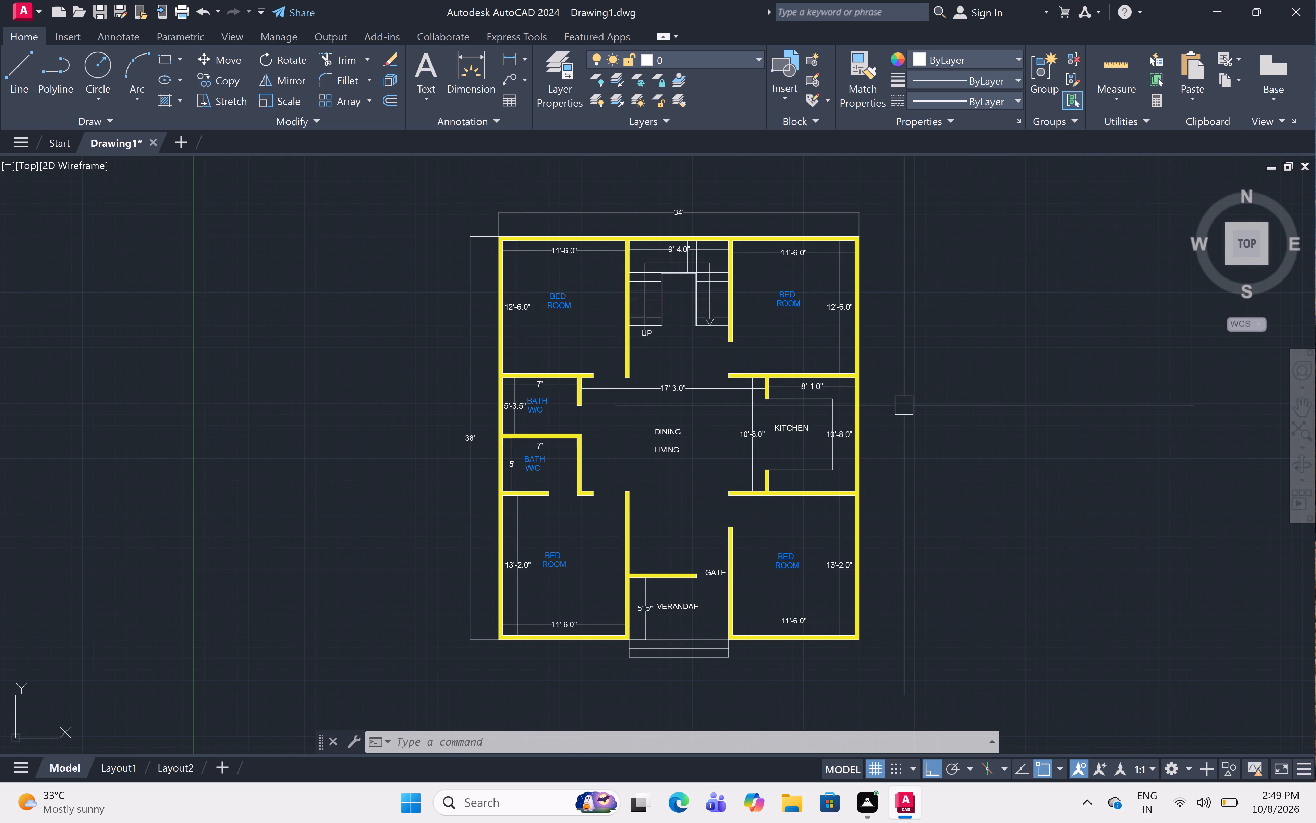
Modify the Standard dimension style with an arrow size of 6" and set it as the current style.
type("DIM")
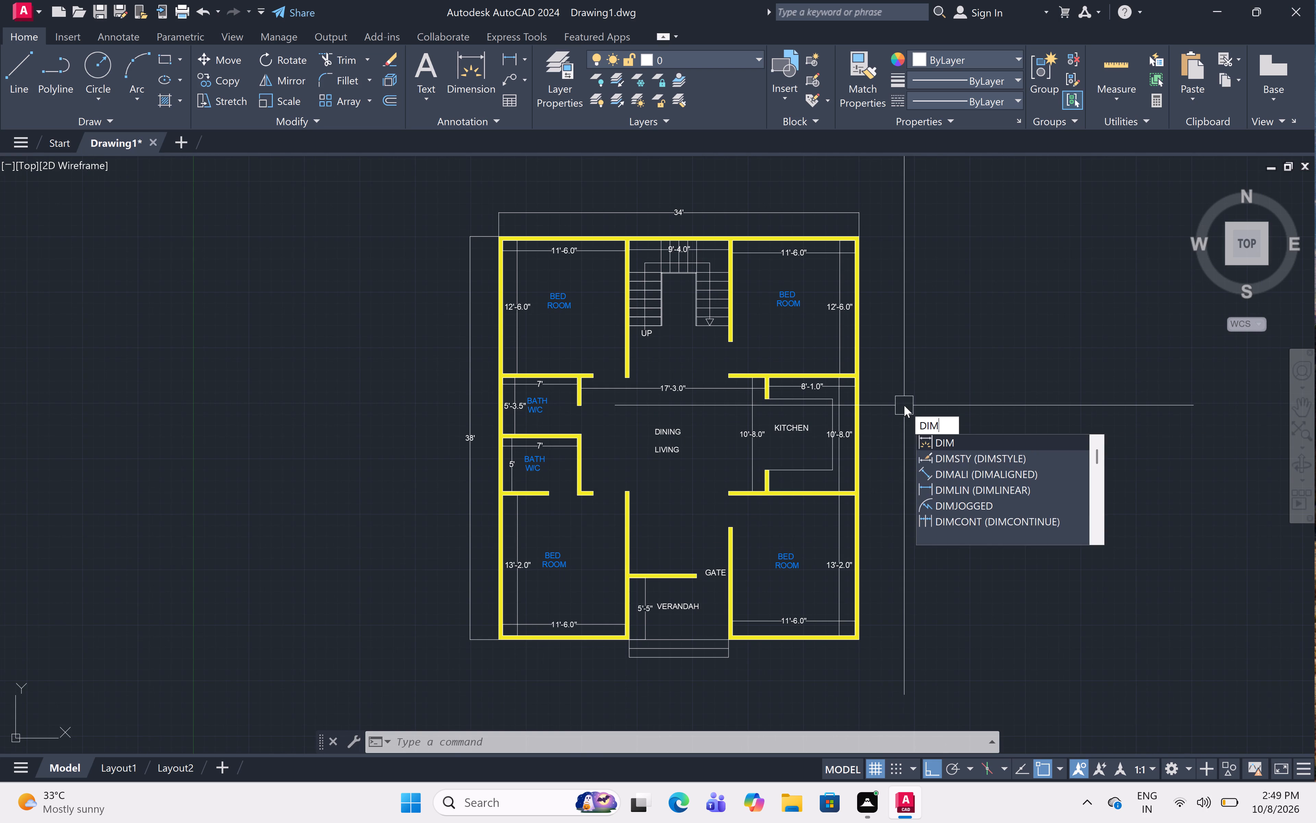
key("s")
key("space")
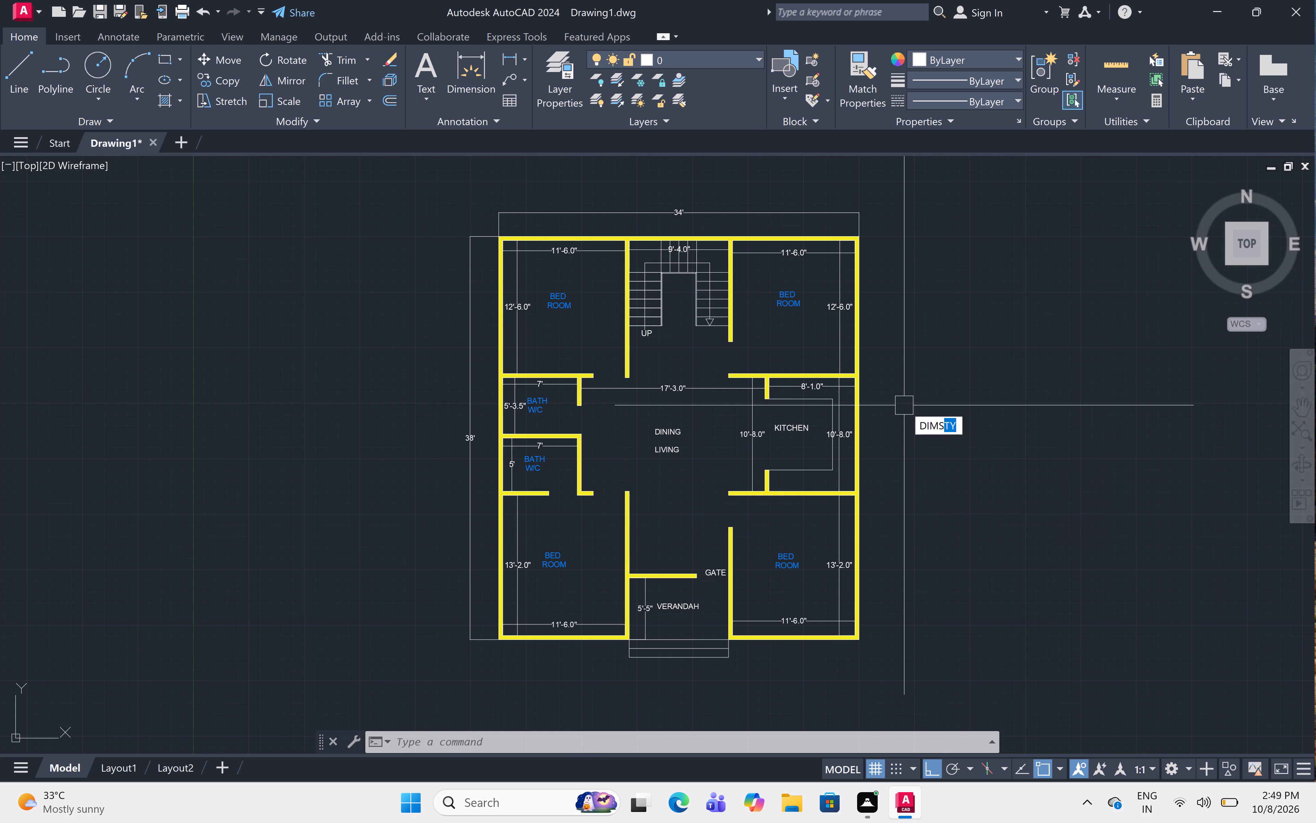
left_click(860, 379)
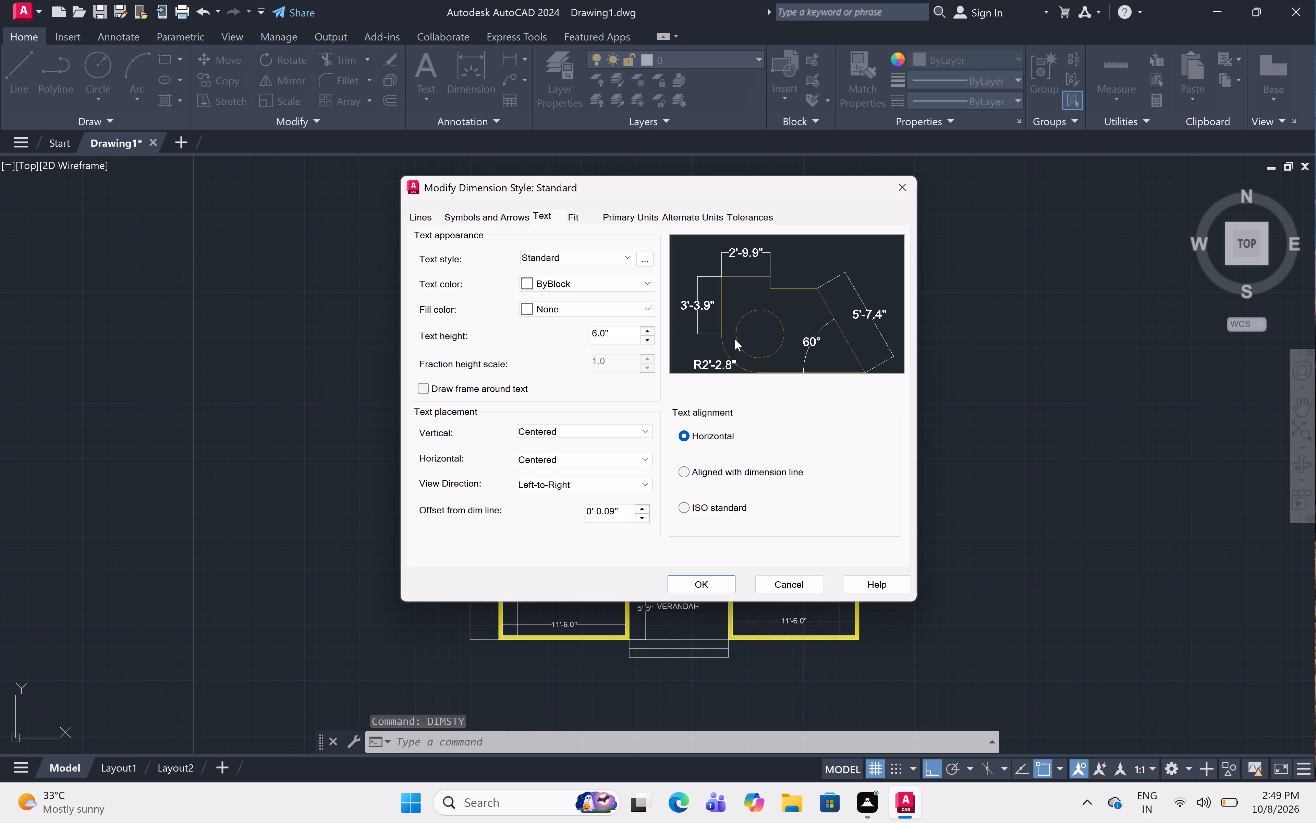
left_click(468, 212)
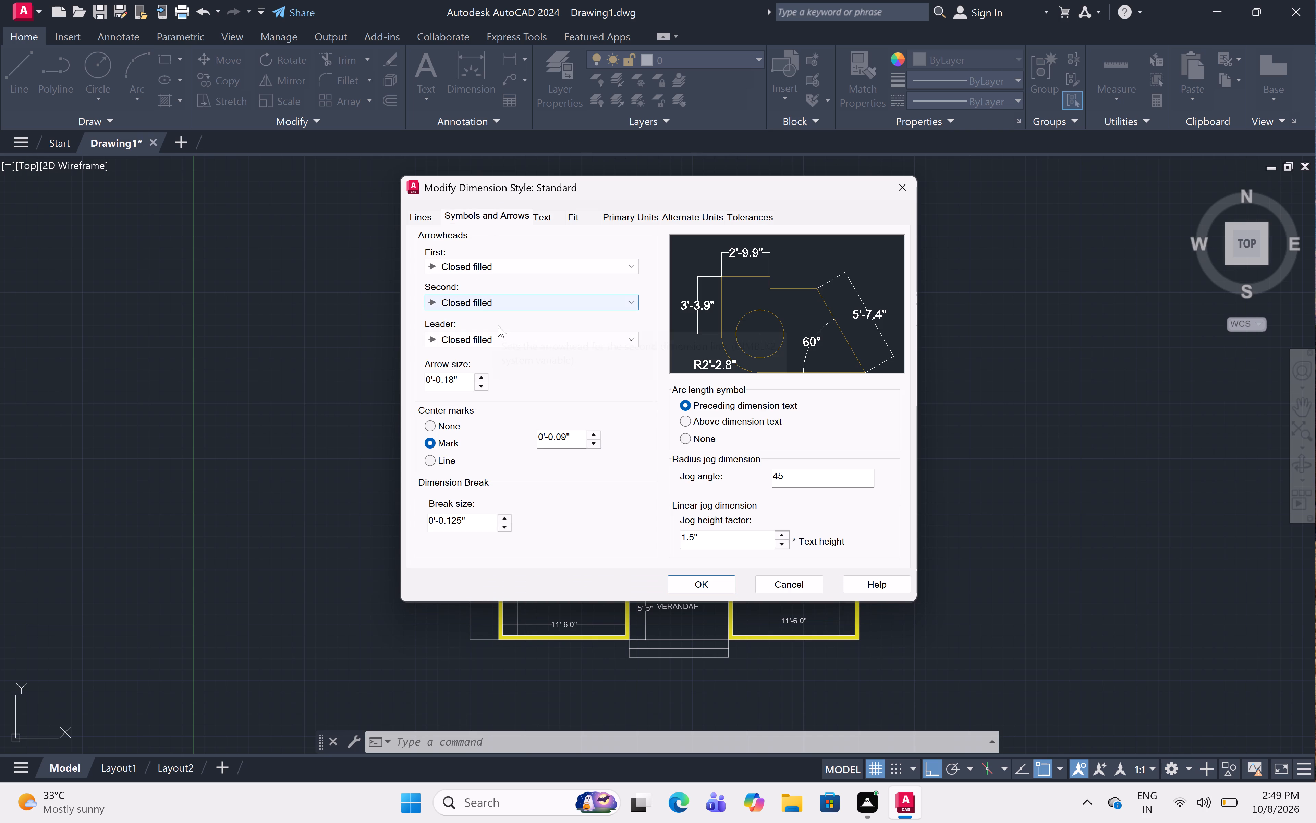
left_click(459, 380)
key("BackSpace")
key("BackSpace")
key("BackSpace")
key("BackSpace")
key("BackSpace")
key("BackSpace")
key("BackSpace")
key("BackSpace")
key("BackSpace")
key("BackSpace")
key("BackSpace")
key("BackSpace")
key("BackSpace")
key("BackSpace")
key("BackSpace")
key("6")
key("shift+quotedbl")
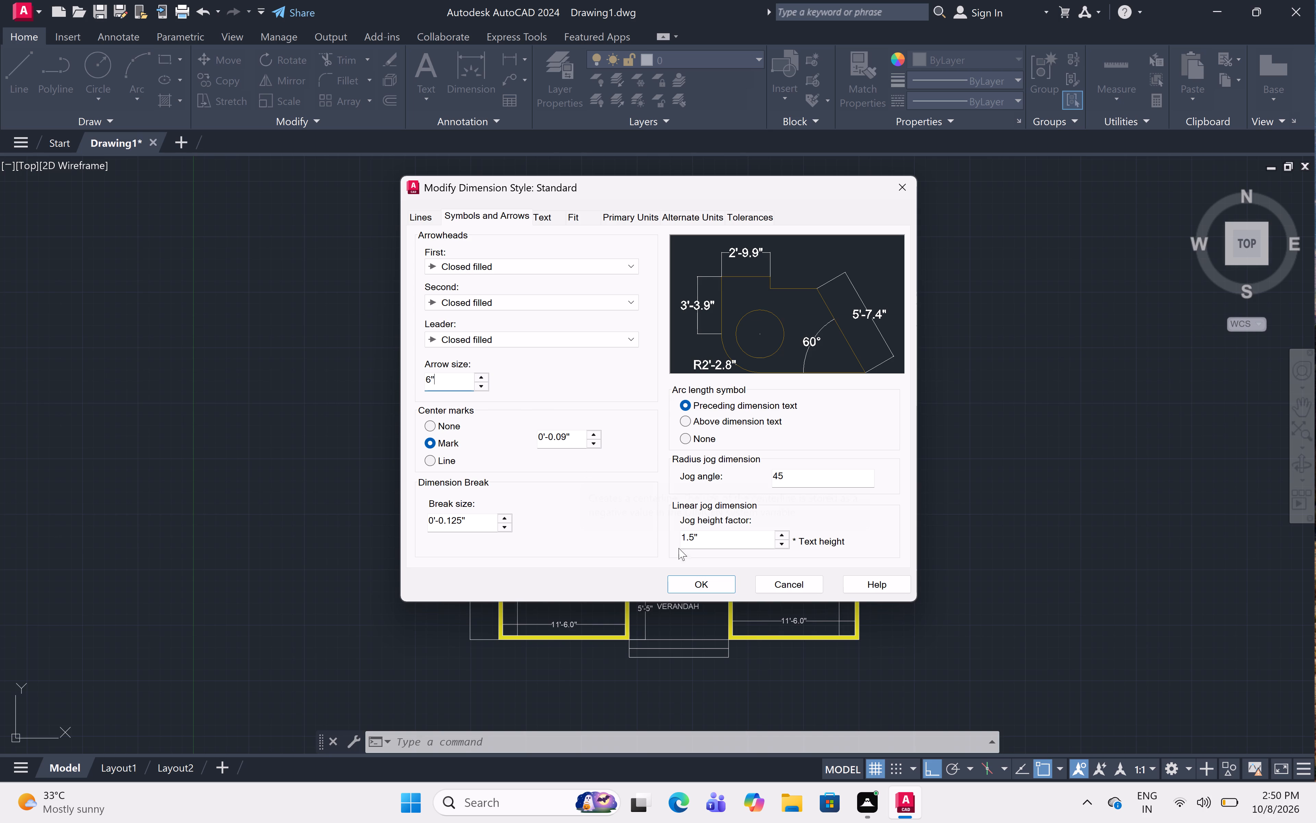
left_click(688, 583)
left_click(842, 331)
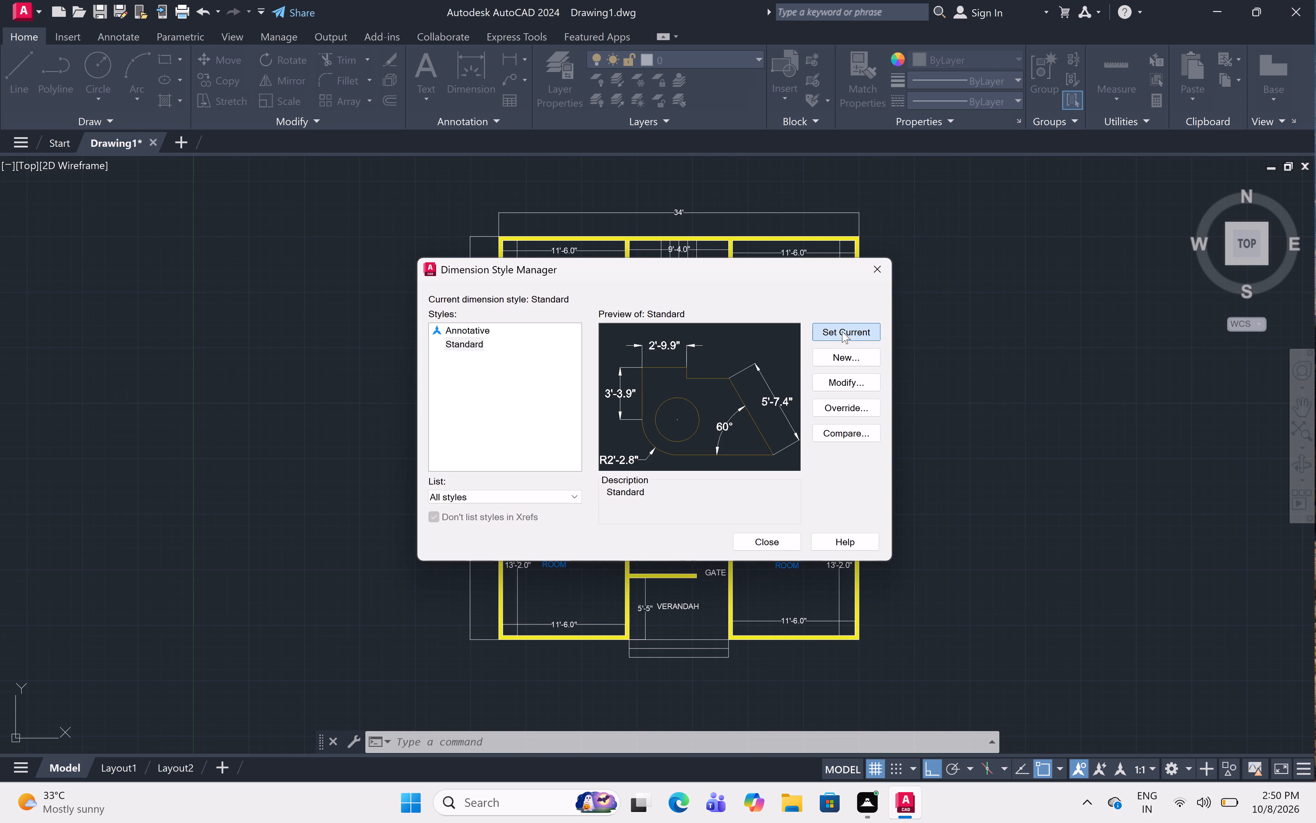
left_click(753, 537)
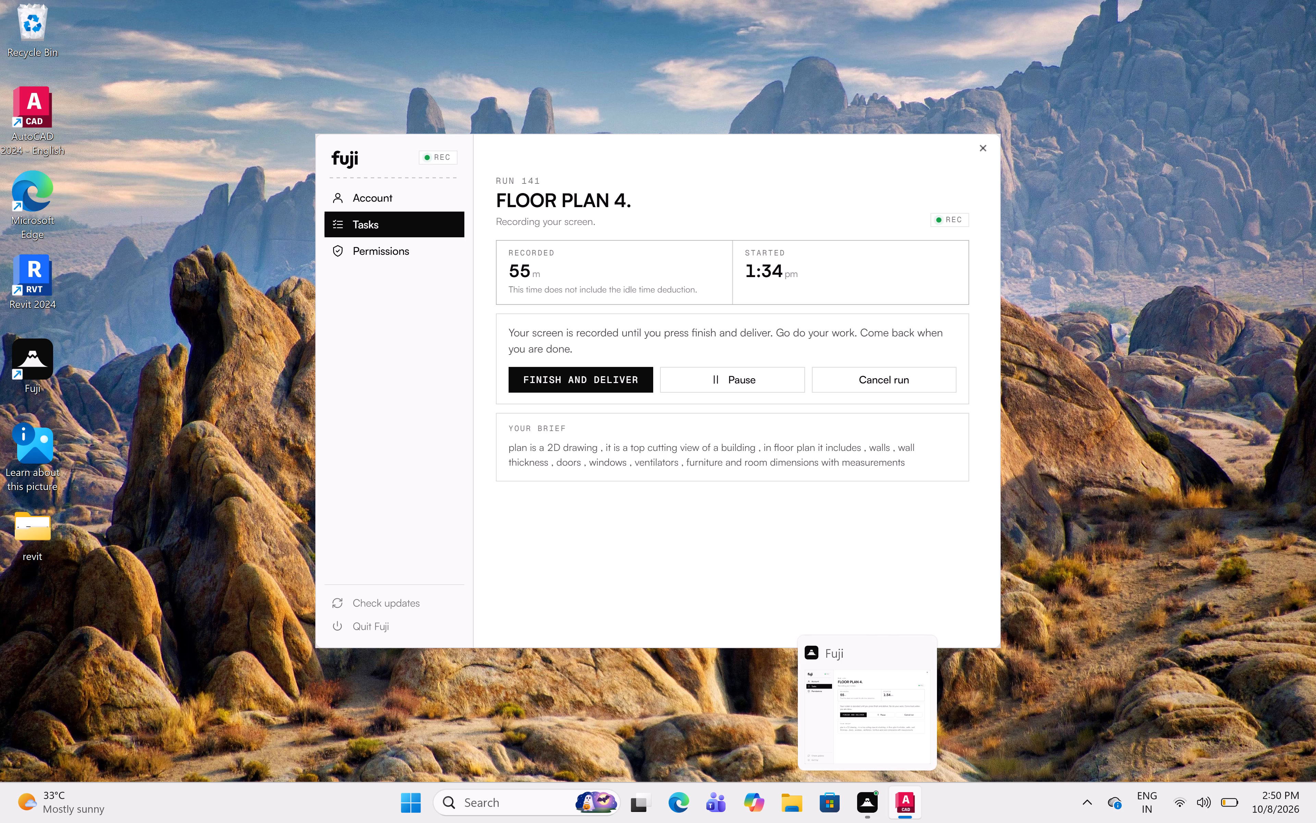
Draw a border rectangle about 40' by 47'-6" around the whole floor plan, enclosing the exterior dimensions and entrance steps.
middle_click_drag(587, 299, 564, 333)
middle_click_drag(577, 288, 584, 269)
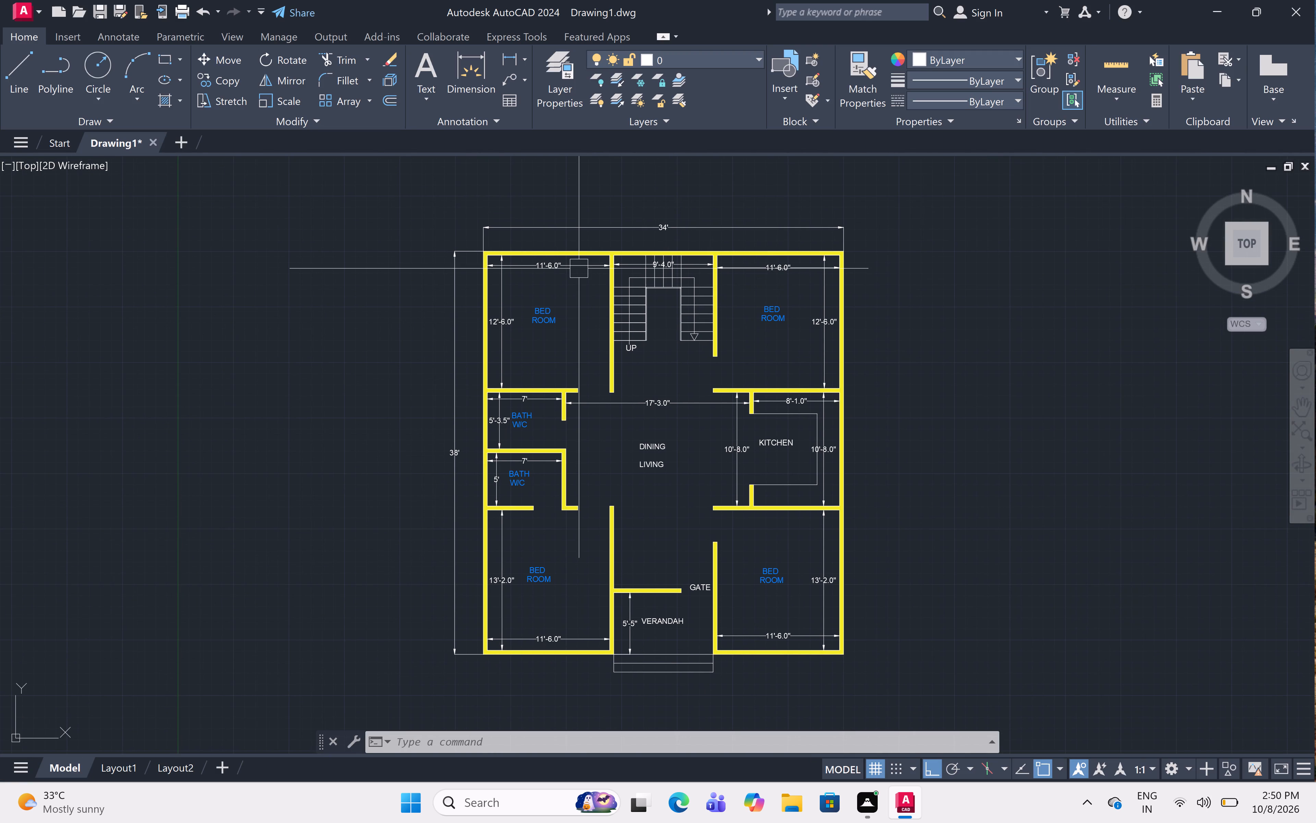
key("r")
type("EC")
key("space")
left_click(435, 206)
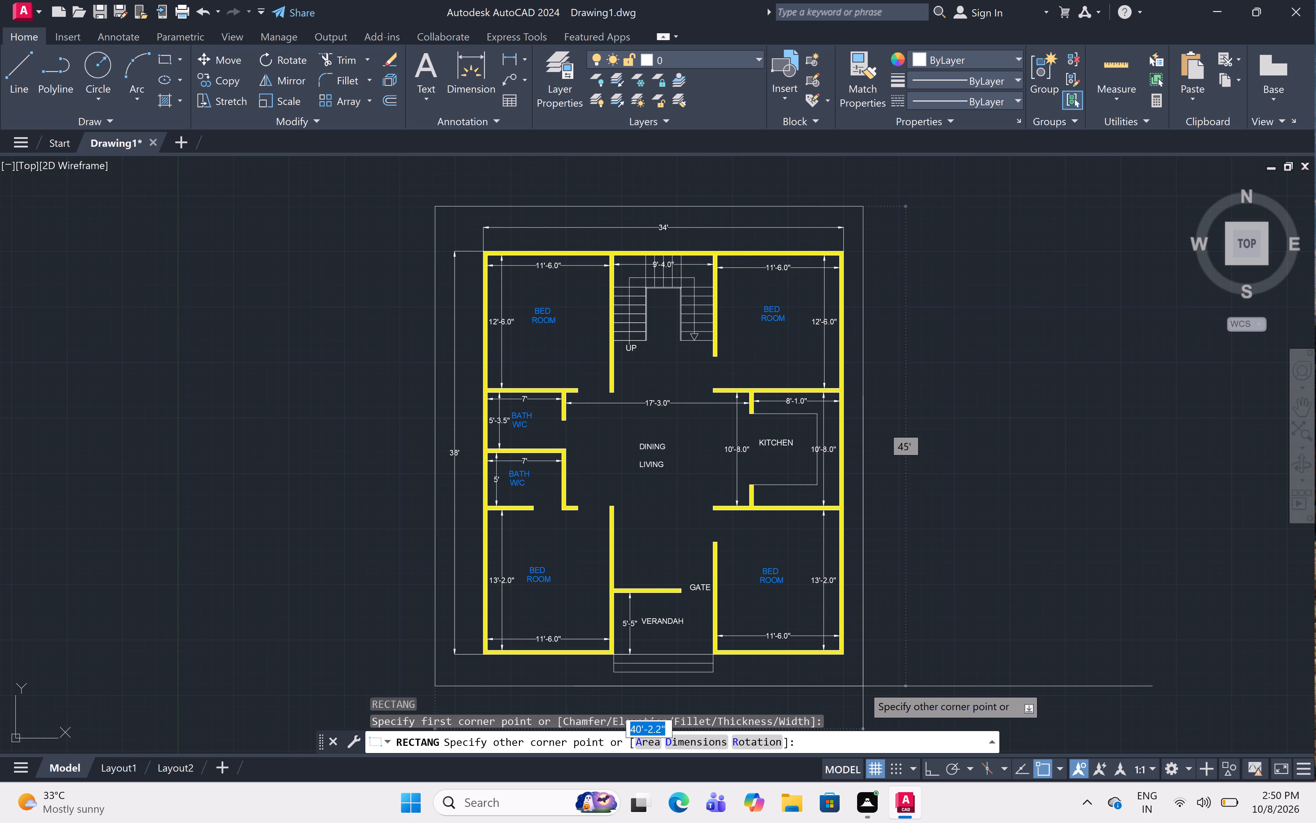
left_click(860, 712)
Set the default text size (TEXTSIZE) to 1'.
middle_click_drag(858, 675, 853, 465)
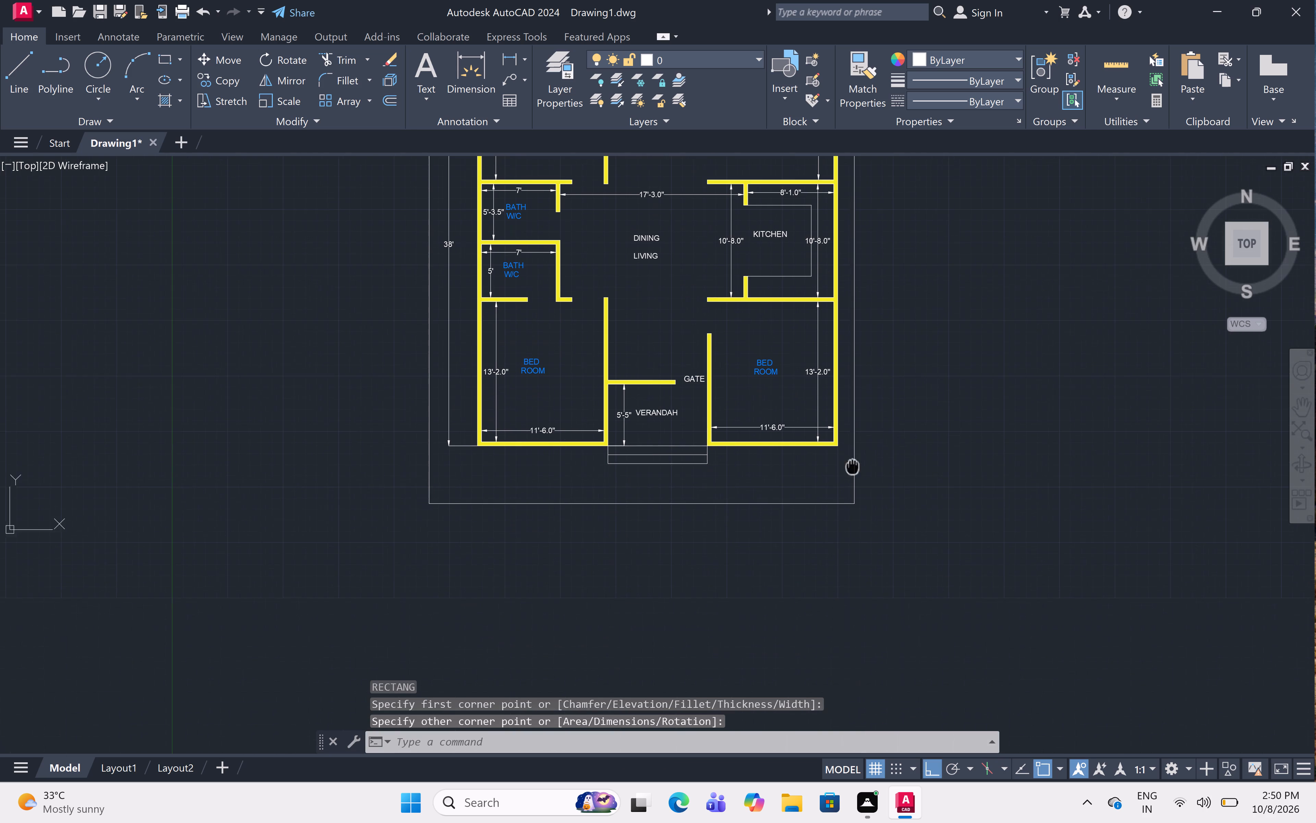
scroll(683, 484, "up", 1)
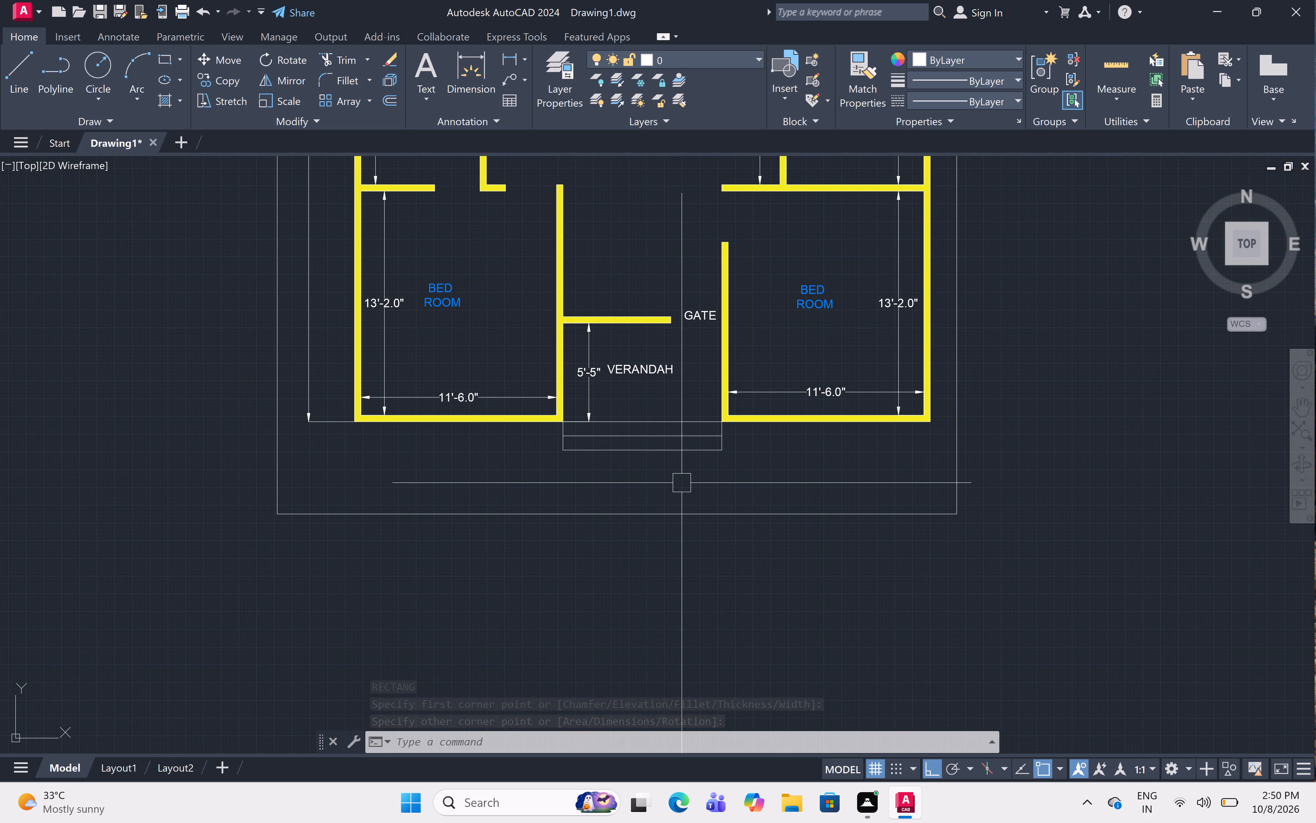
type("TEXTS")
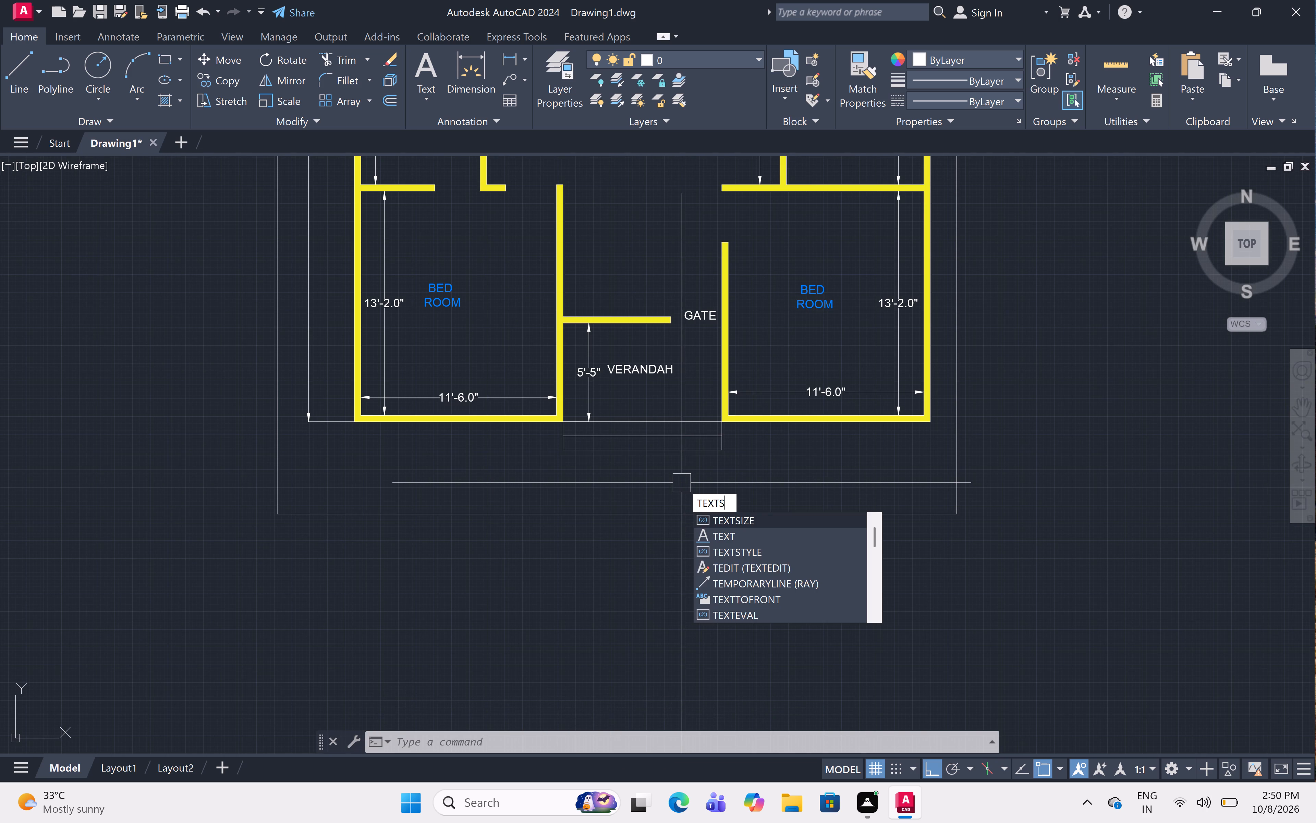
key("space")
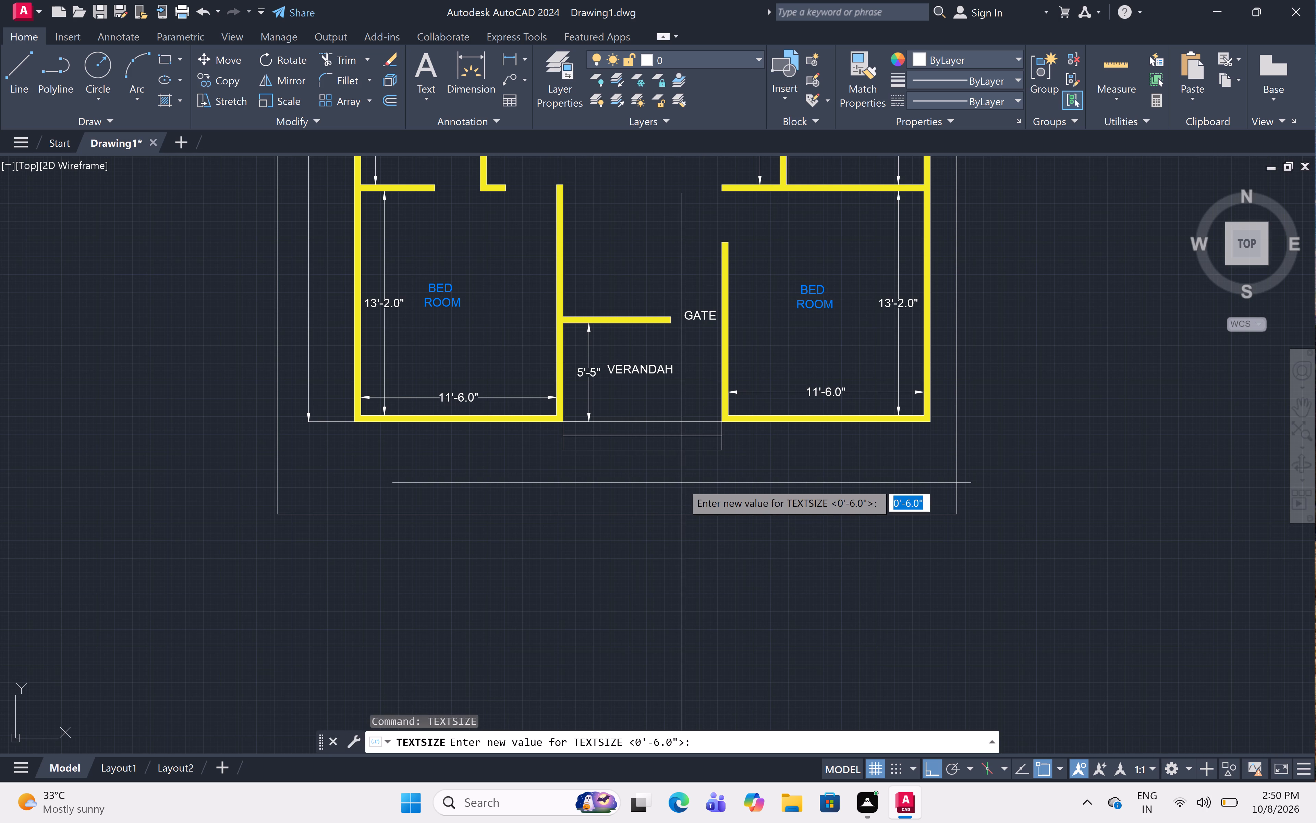
key("1")
type("'")
key("space")
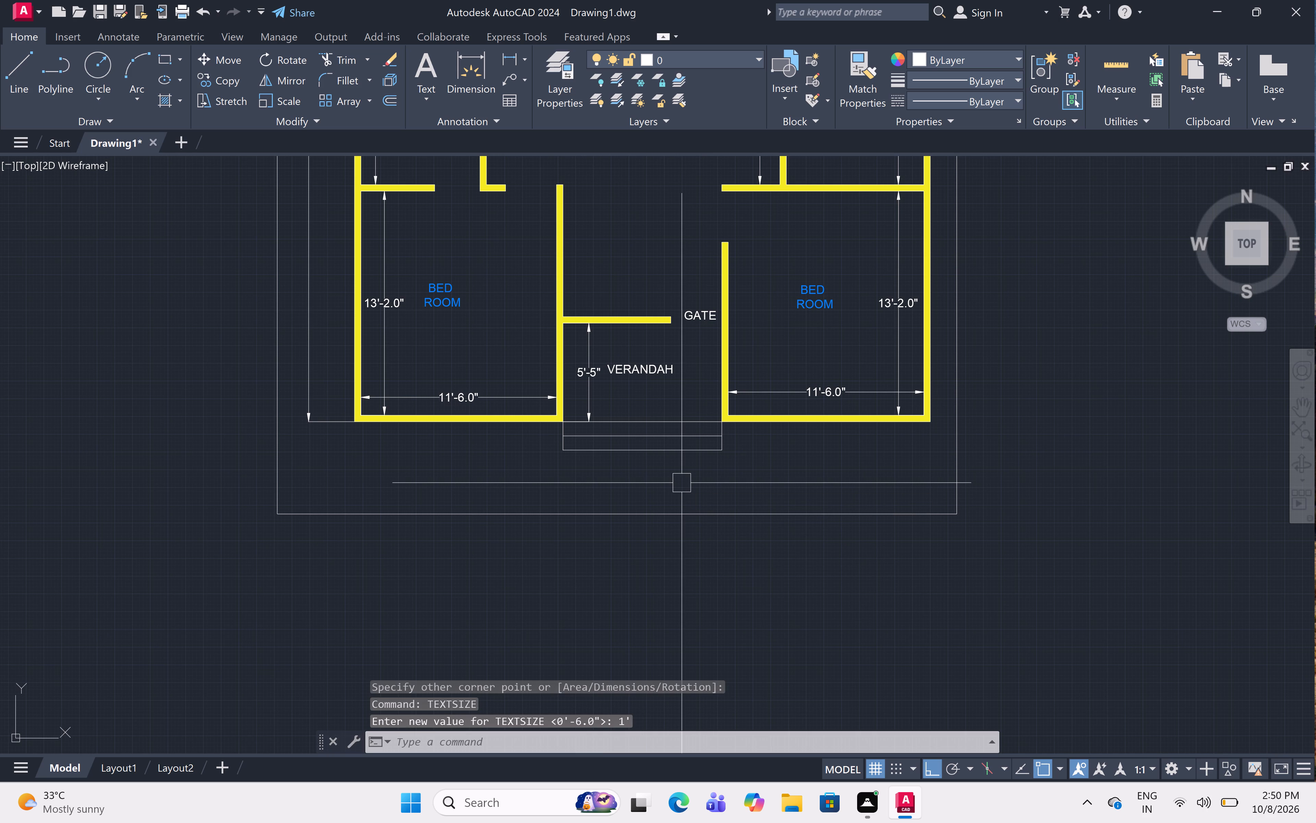
Add the multiline text title GROUND FLOOR PLAN just below the entrance steps, inside the border rectangle.
key("m")
type("T")
key("space")
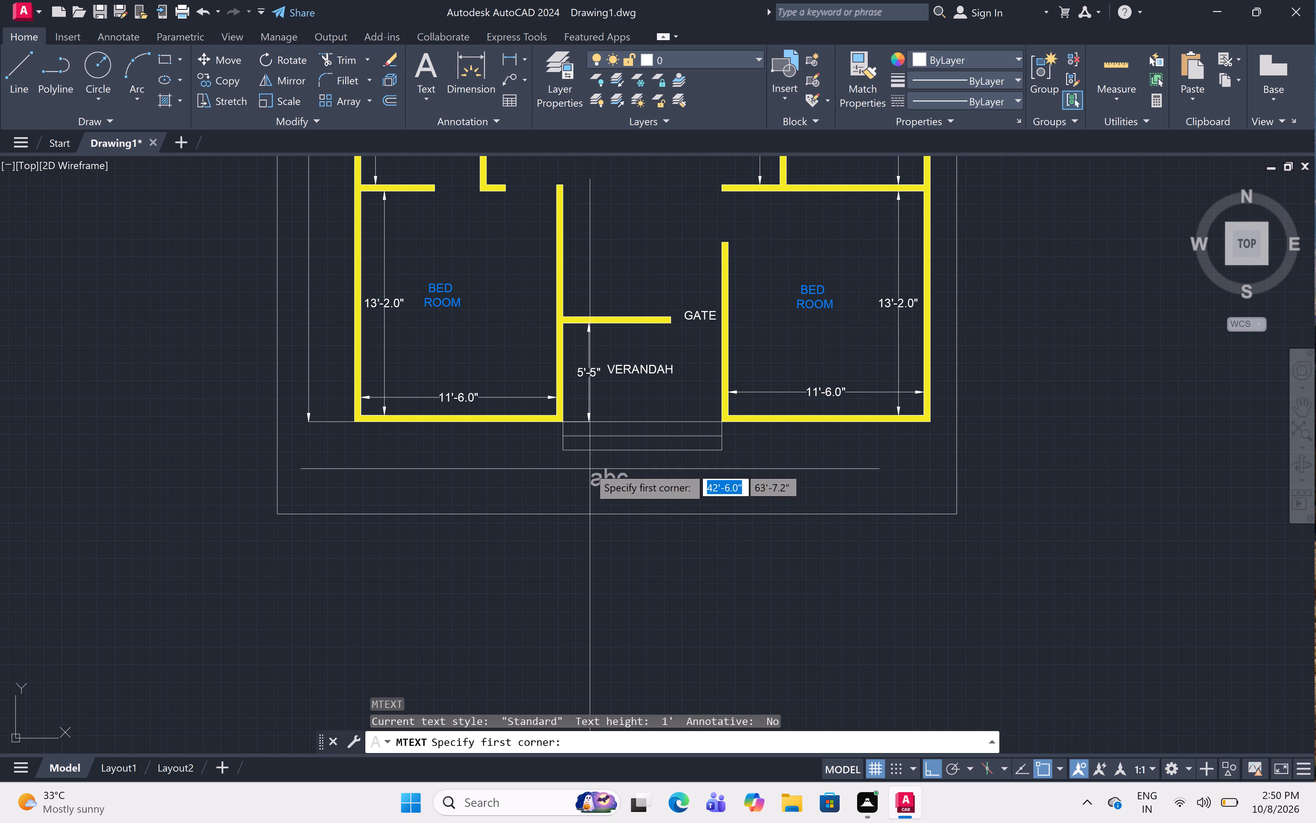
scroll(584, 438, "up", 2)
scroll(480, 486, "down", 1)
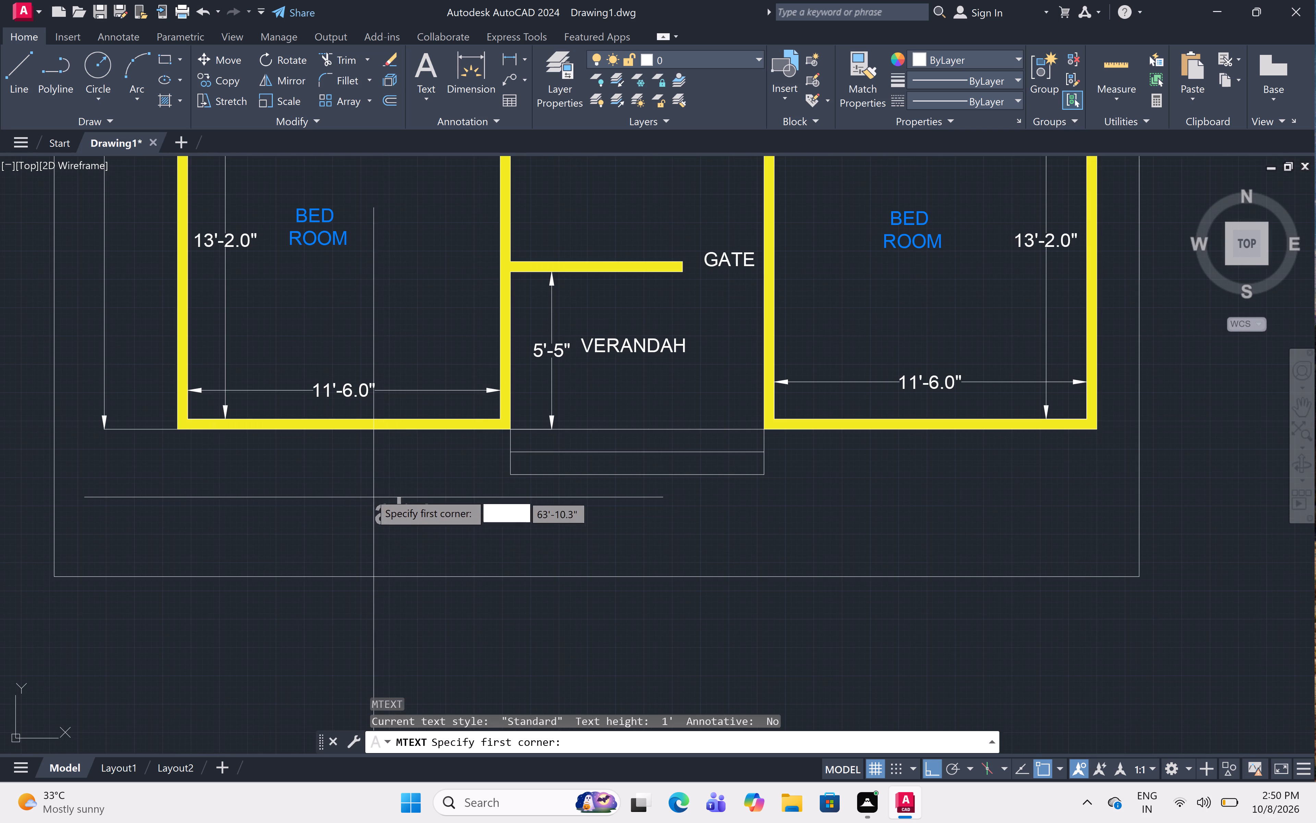
left_click(369, 489)
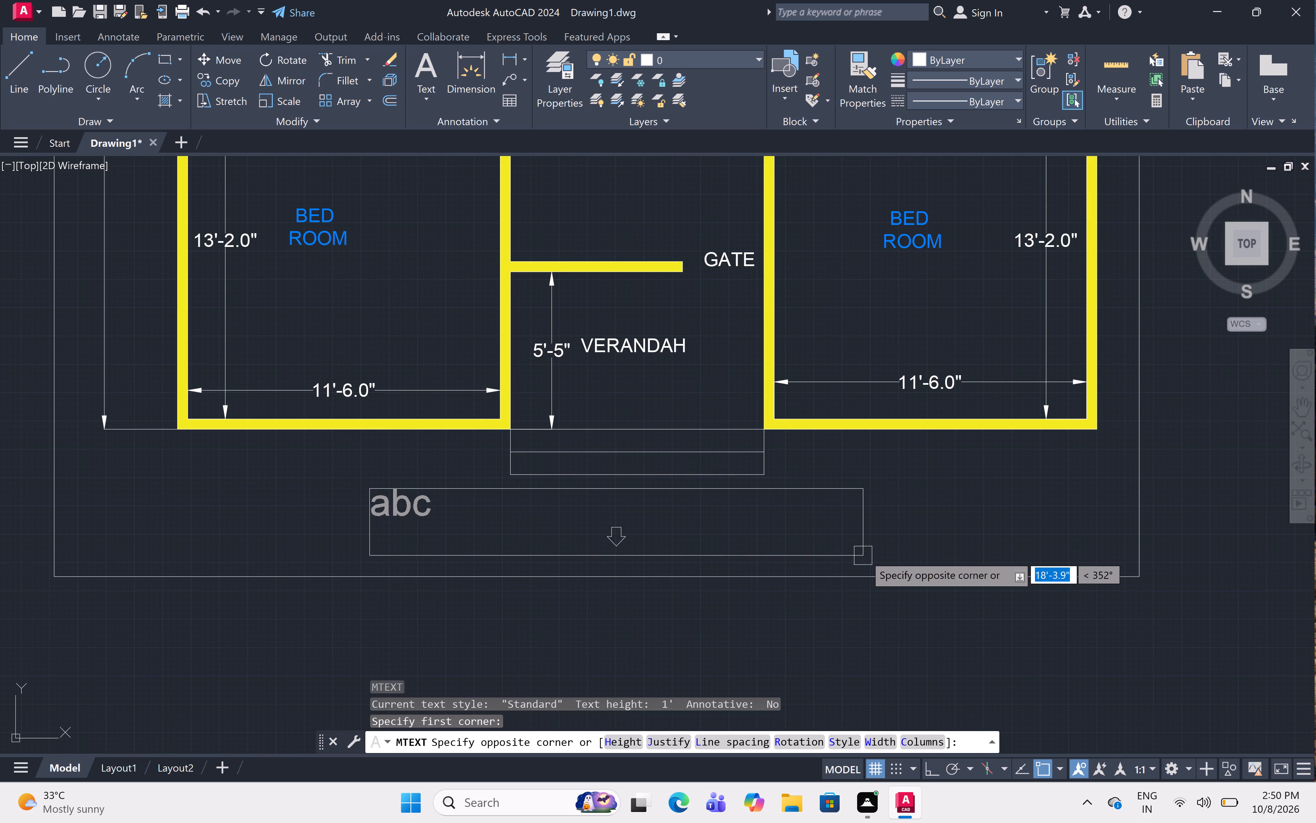
left_click(891, 554)
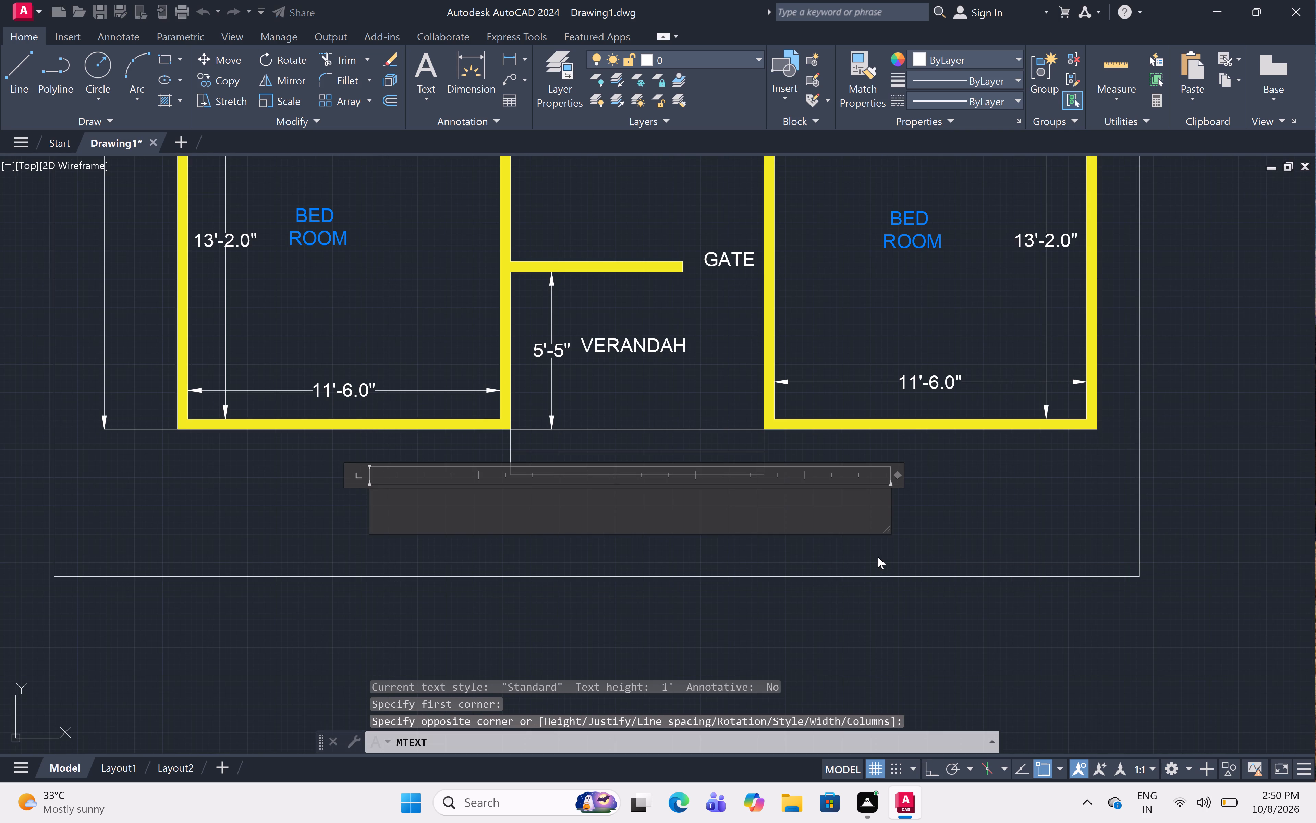
type("GR")
type("OUND")
key("space")
type("FL")
type("OOR")
key("space")
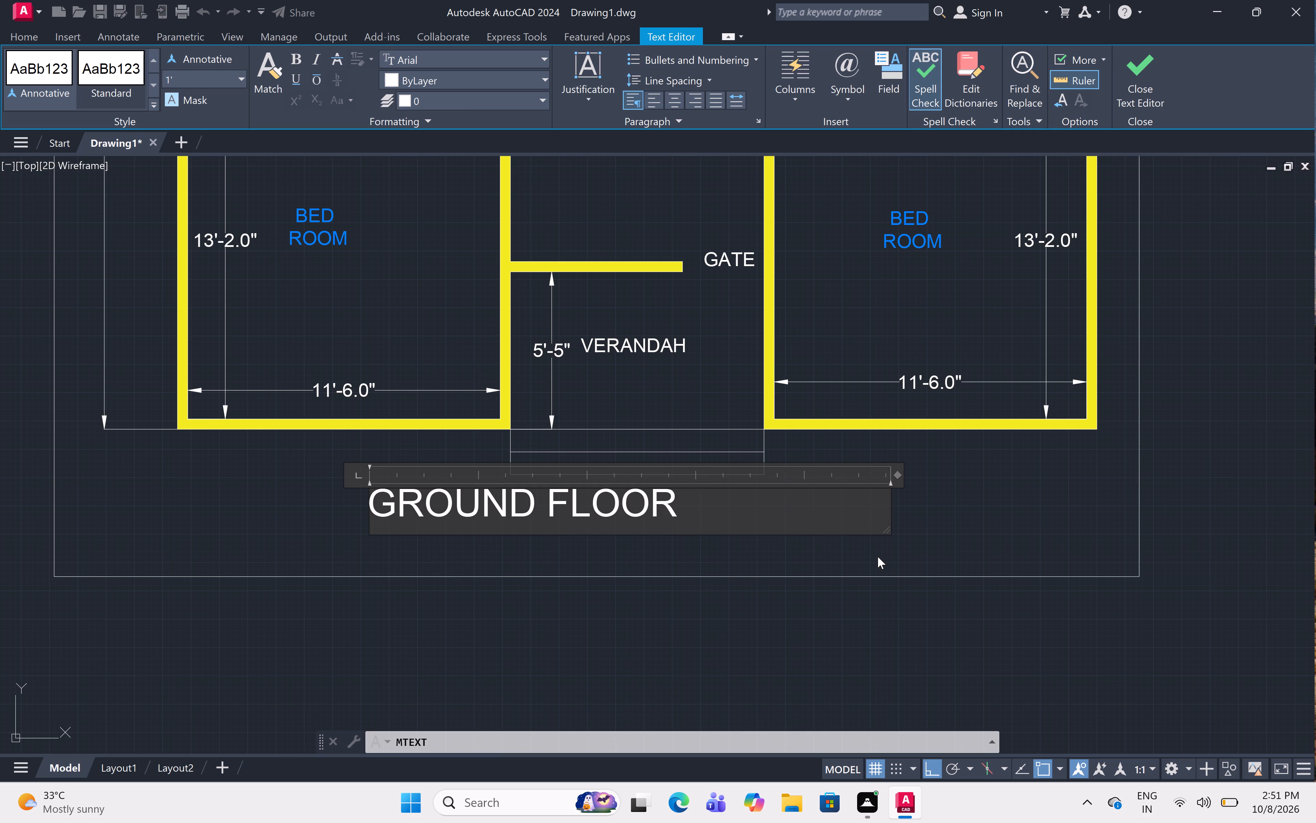
key("p")
type("LA")
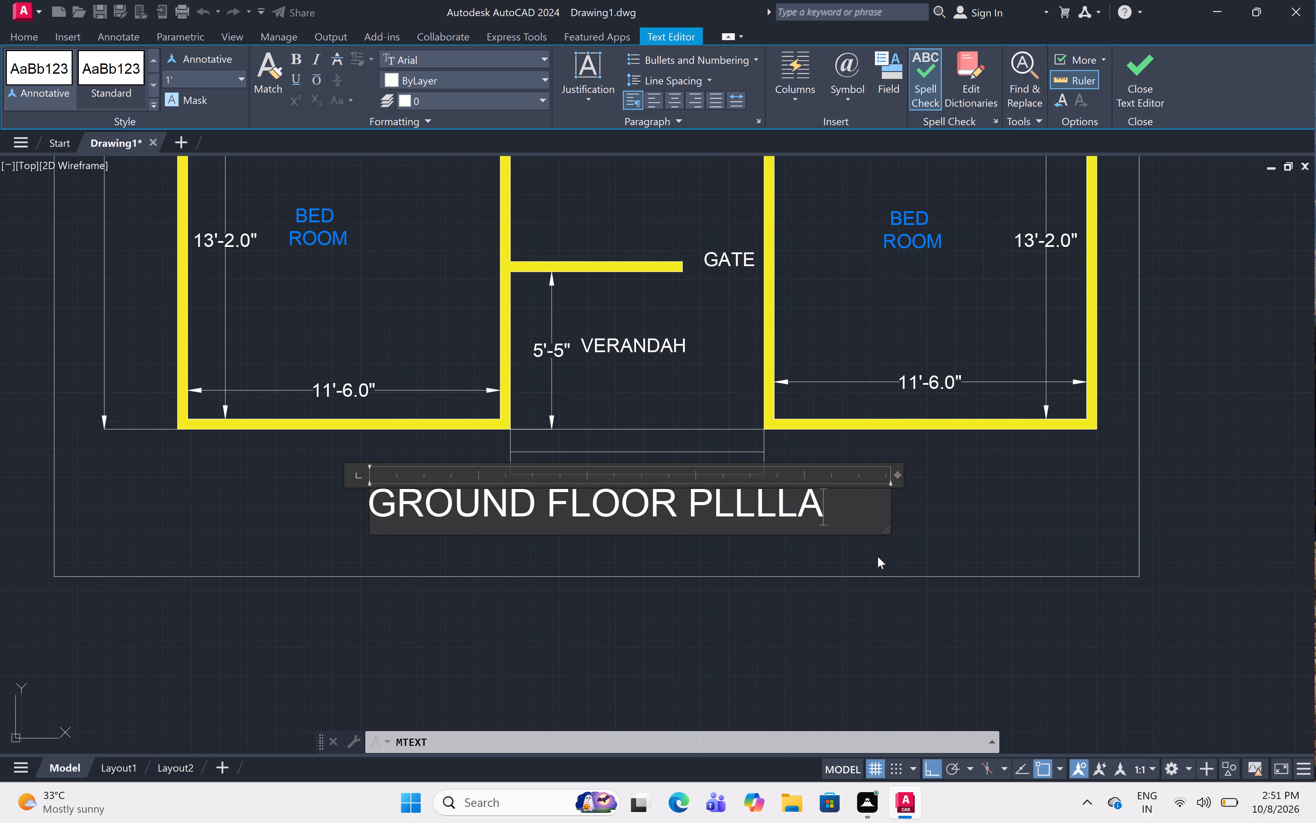
key("BackSpace")
key("BackSpace")
key("BackSpace")
key("BackSpace")
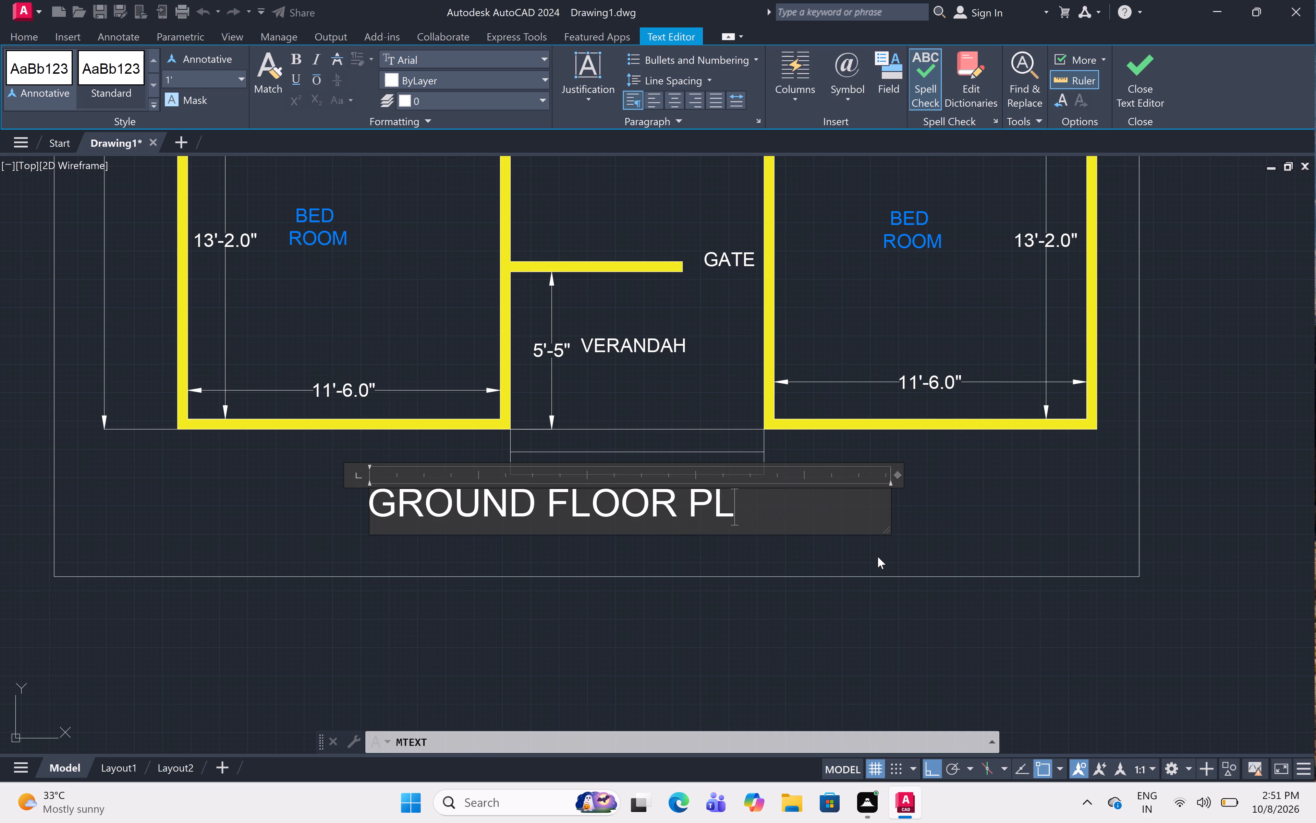
type("AN")
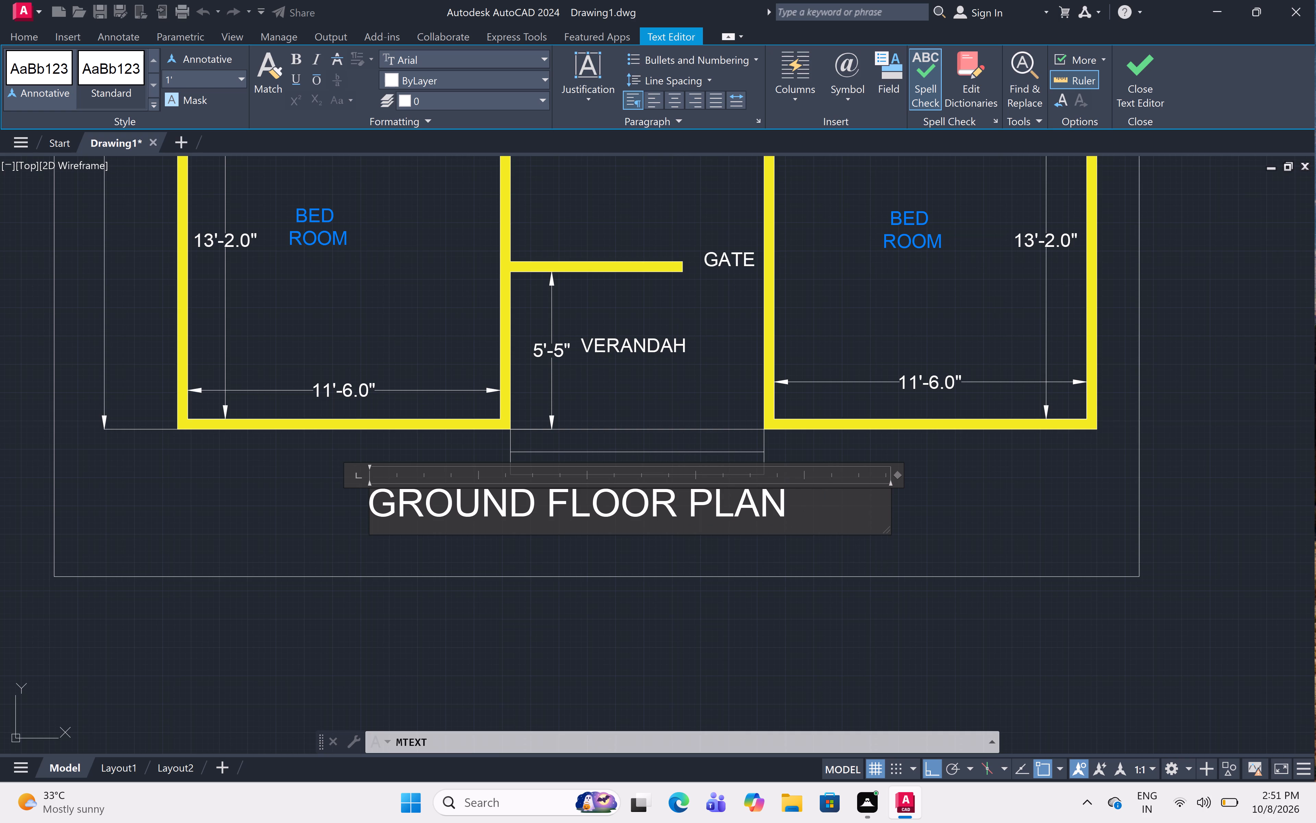
left_click(627, 543)
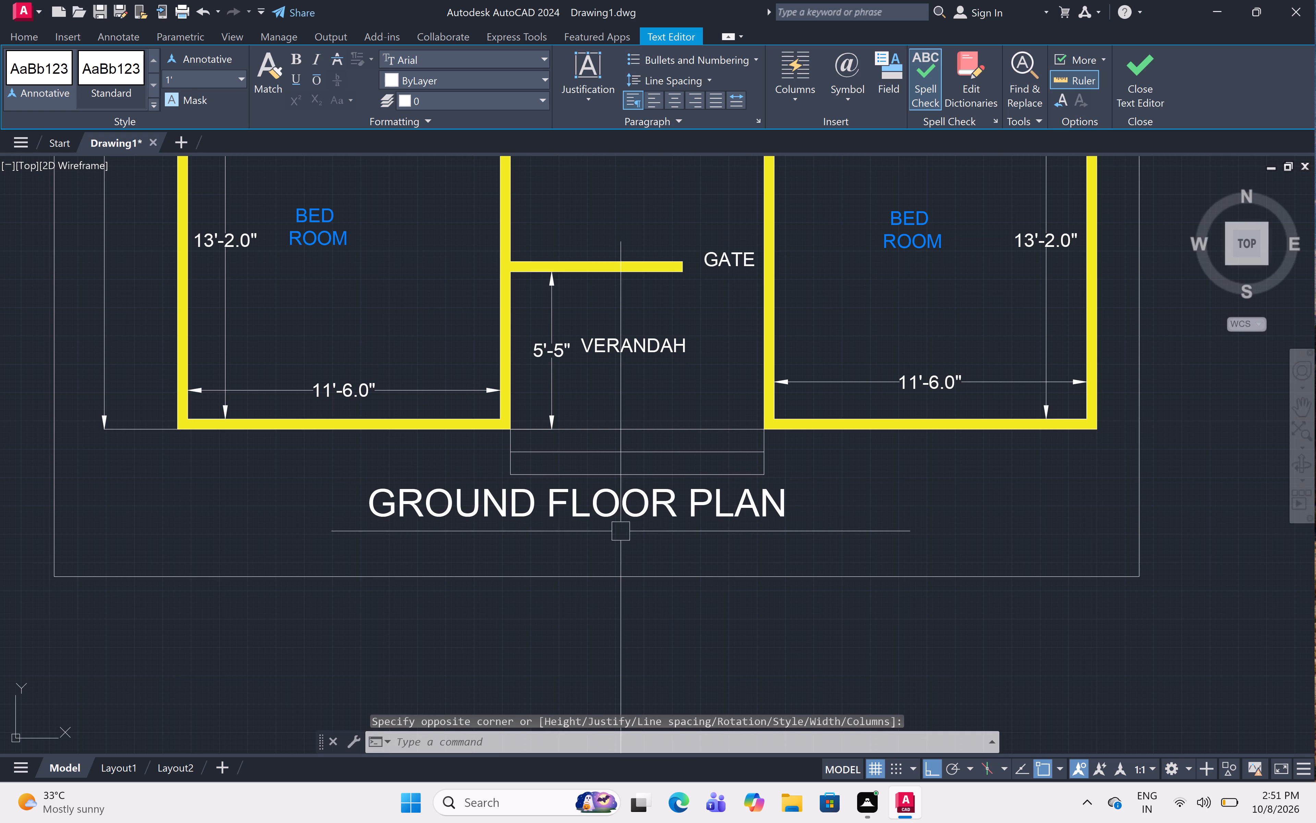
Move the GROUND FLOOR PLAN title straight down by about one text height, clear of the entrance steps.
scroll(613, 520, "down", 3)
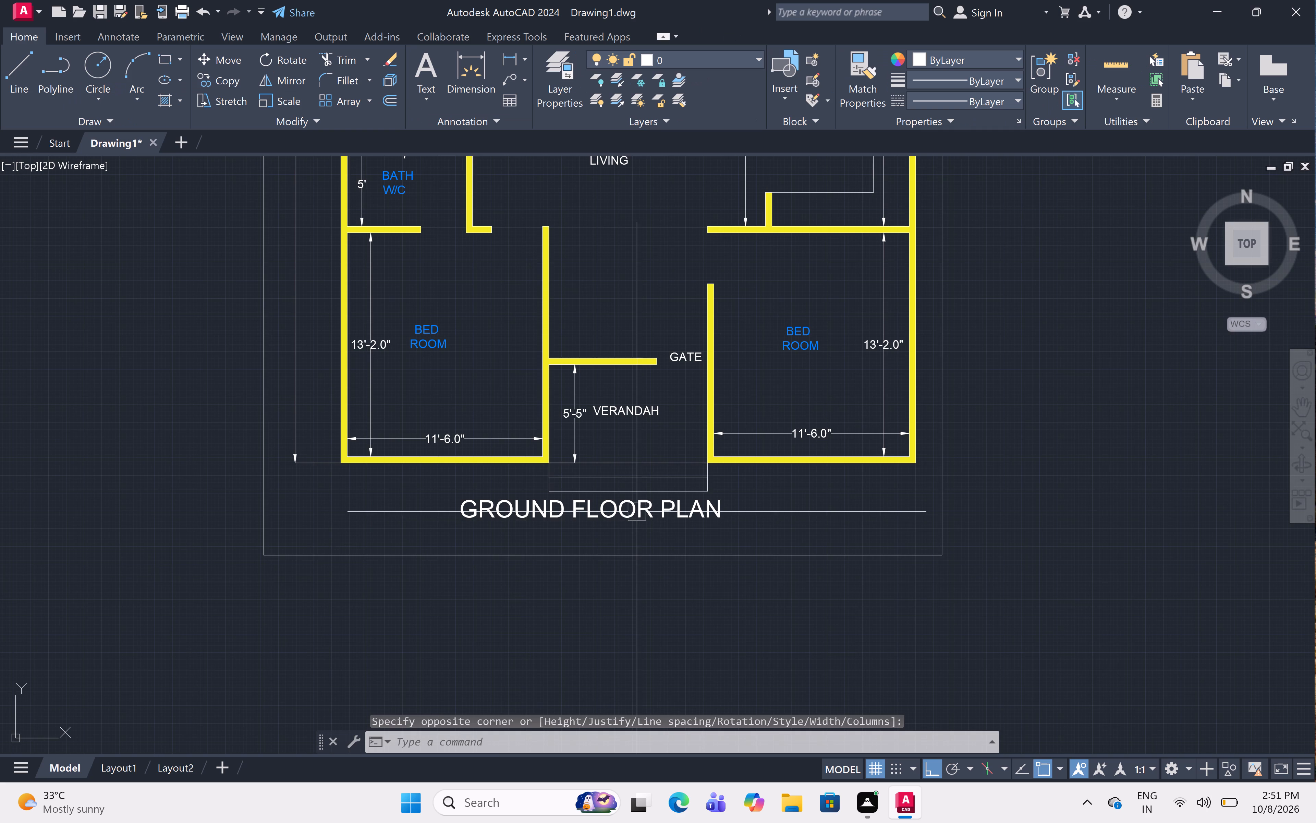
left_click(637, 511)
type("M")
key("space")
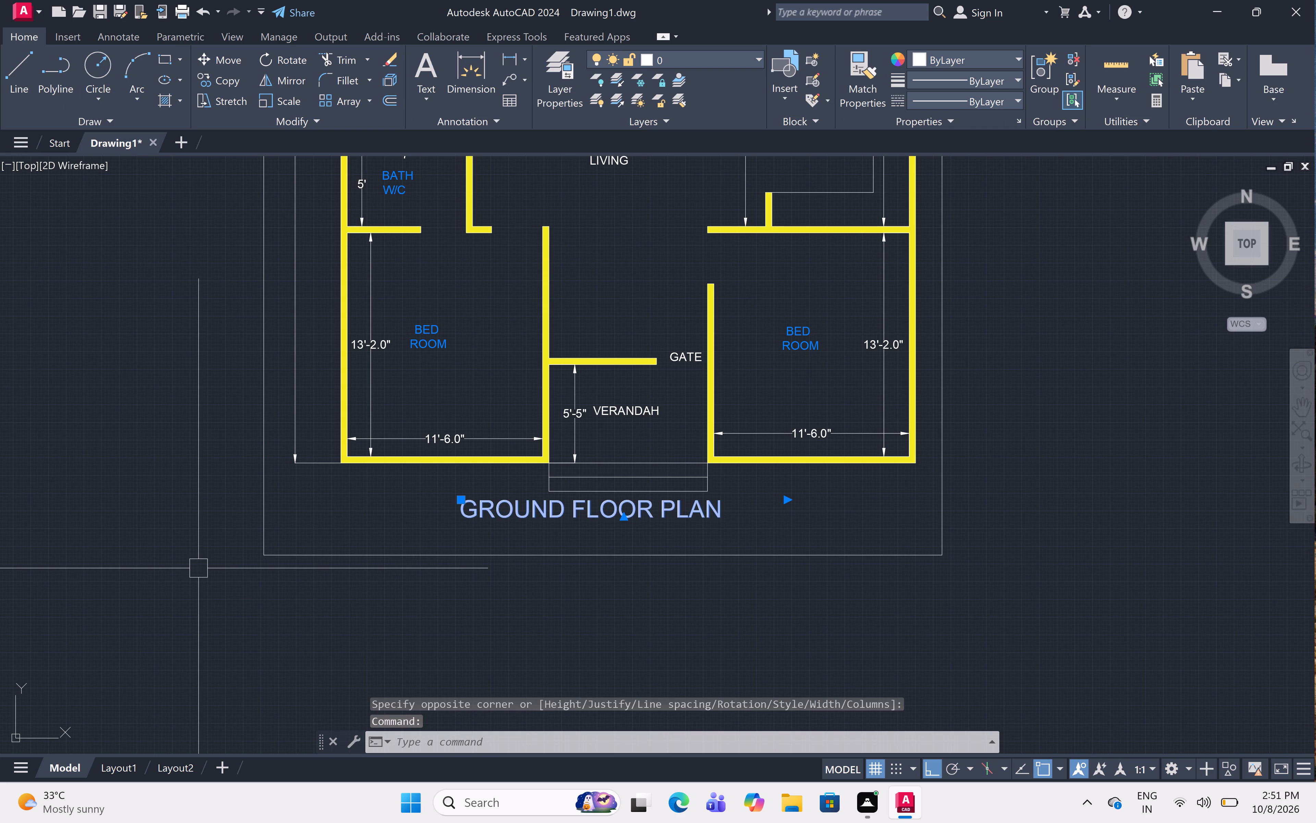
scroll(650, 518, "up", 2)
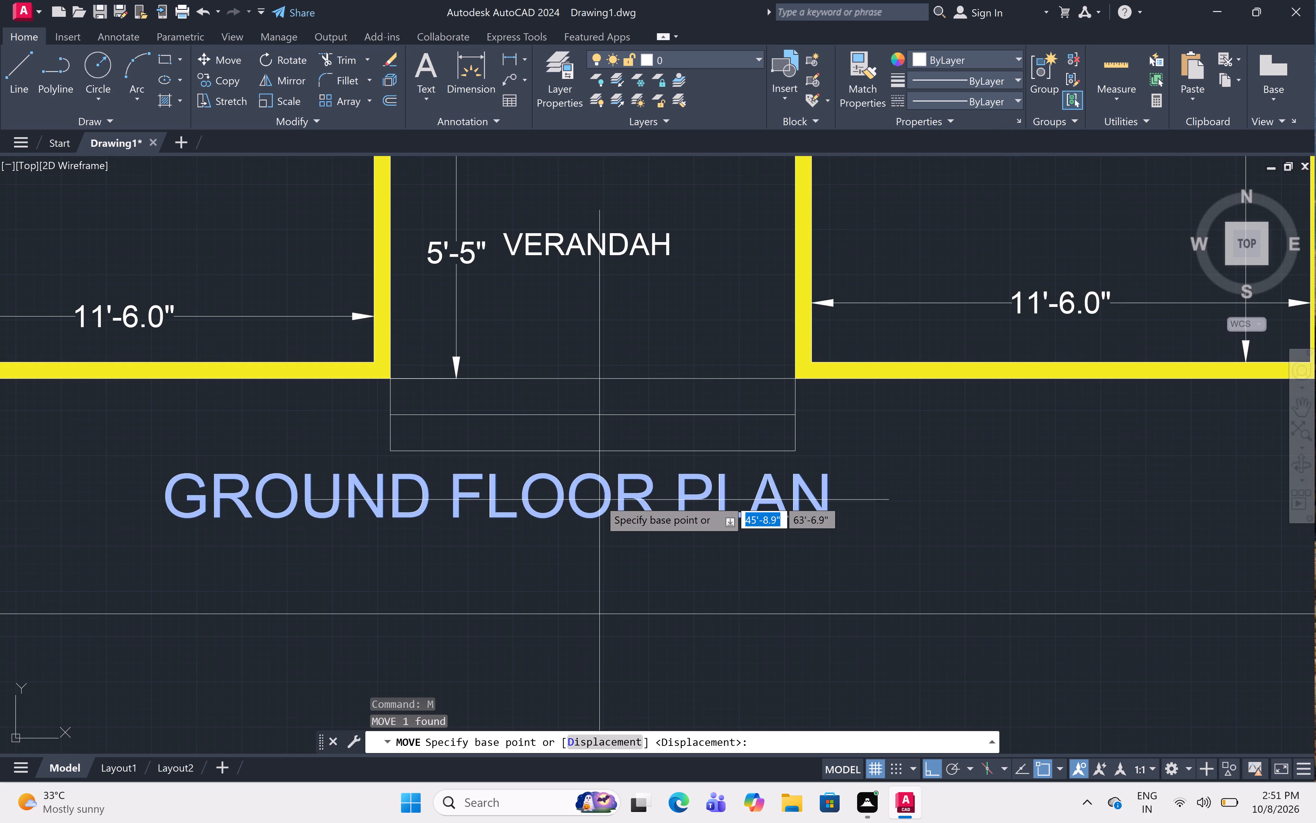
left_click(468, 505)
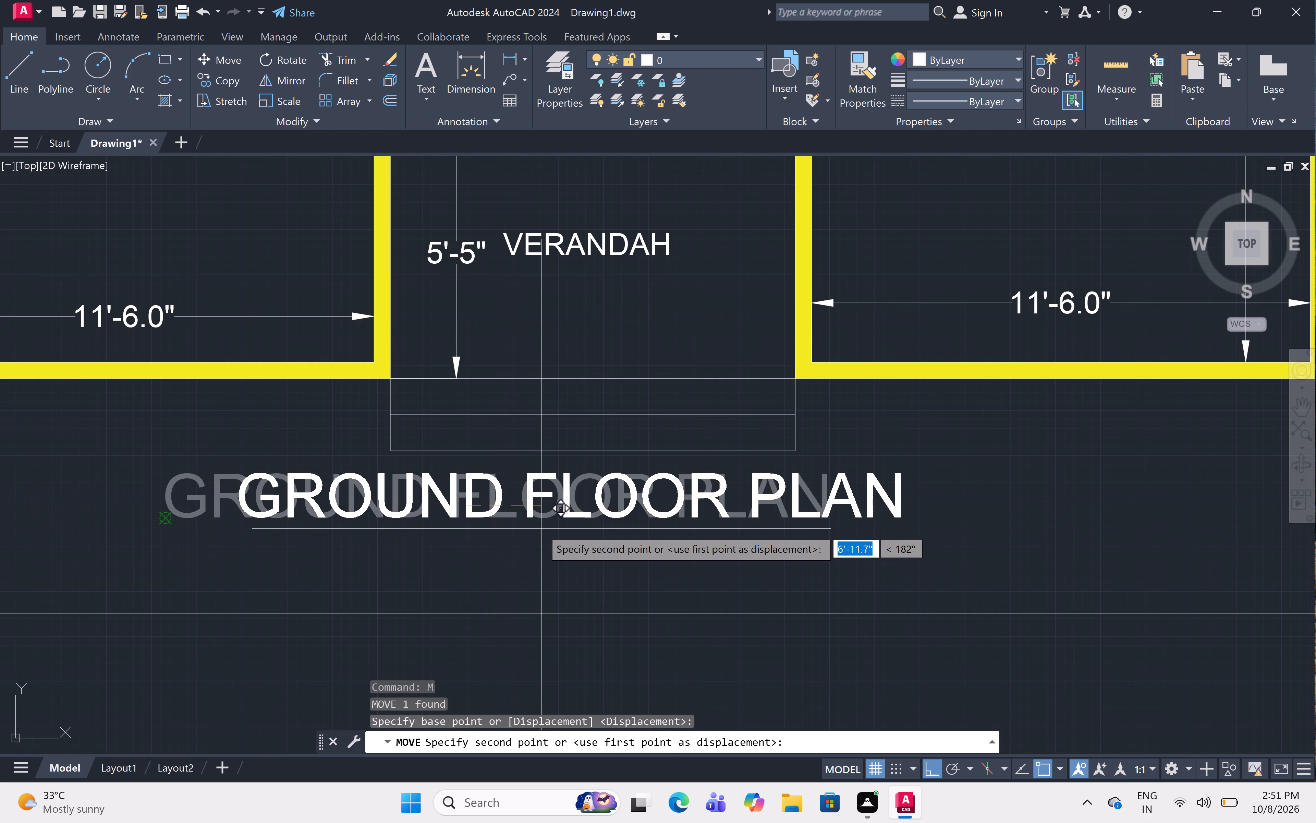
left_click(503, 548)
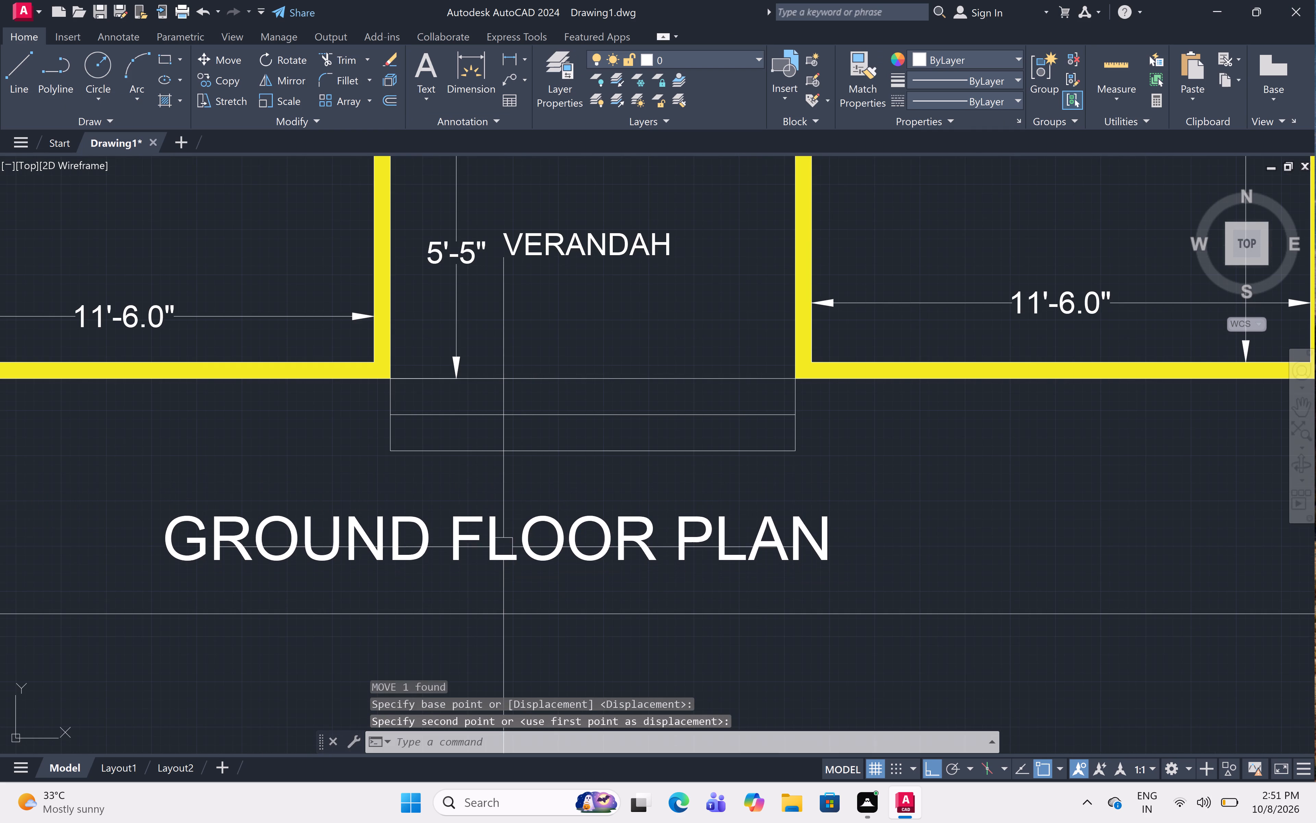
Move the GROUND FLOOR PLAN title a short distance horizontally to the right, so it sits more centrally below the entrance steps.
scroll(507, 525, "down", 3)
left_click(526, 528)
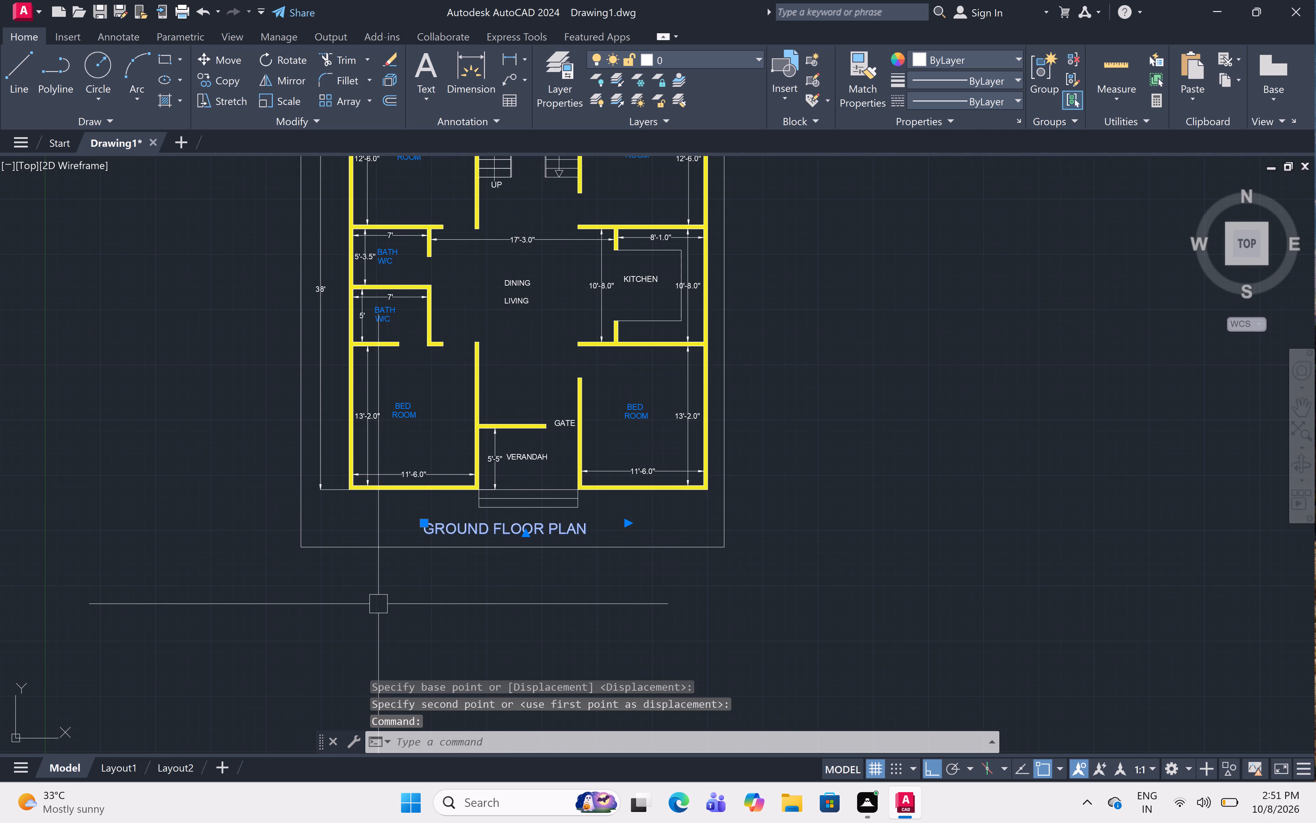
key("m")
key("space")
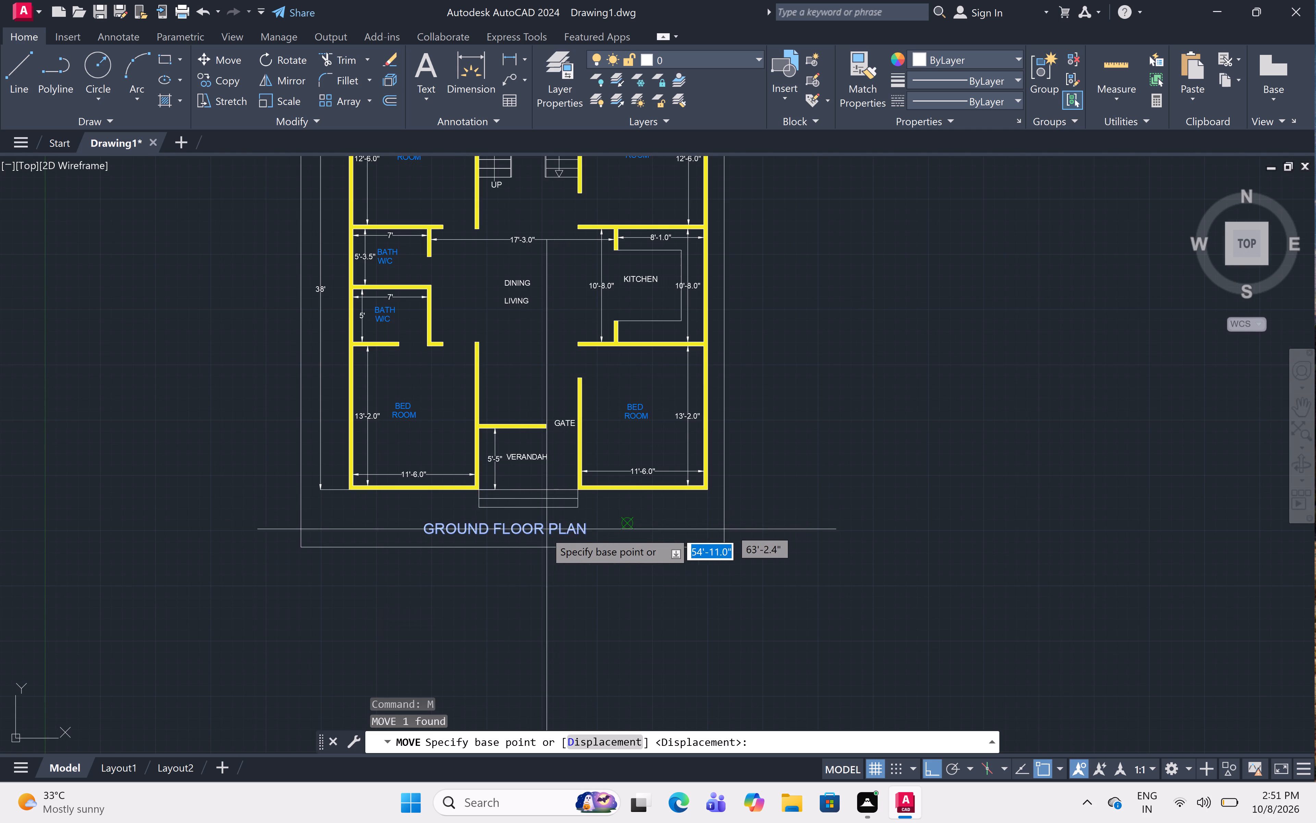
scroll(545, 532, "up", 4)
left_click(481, 520)
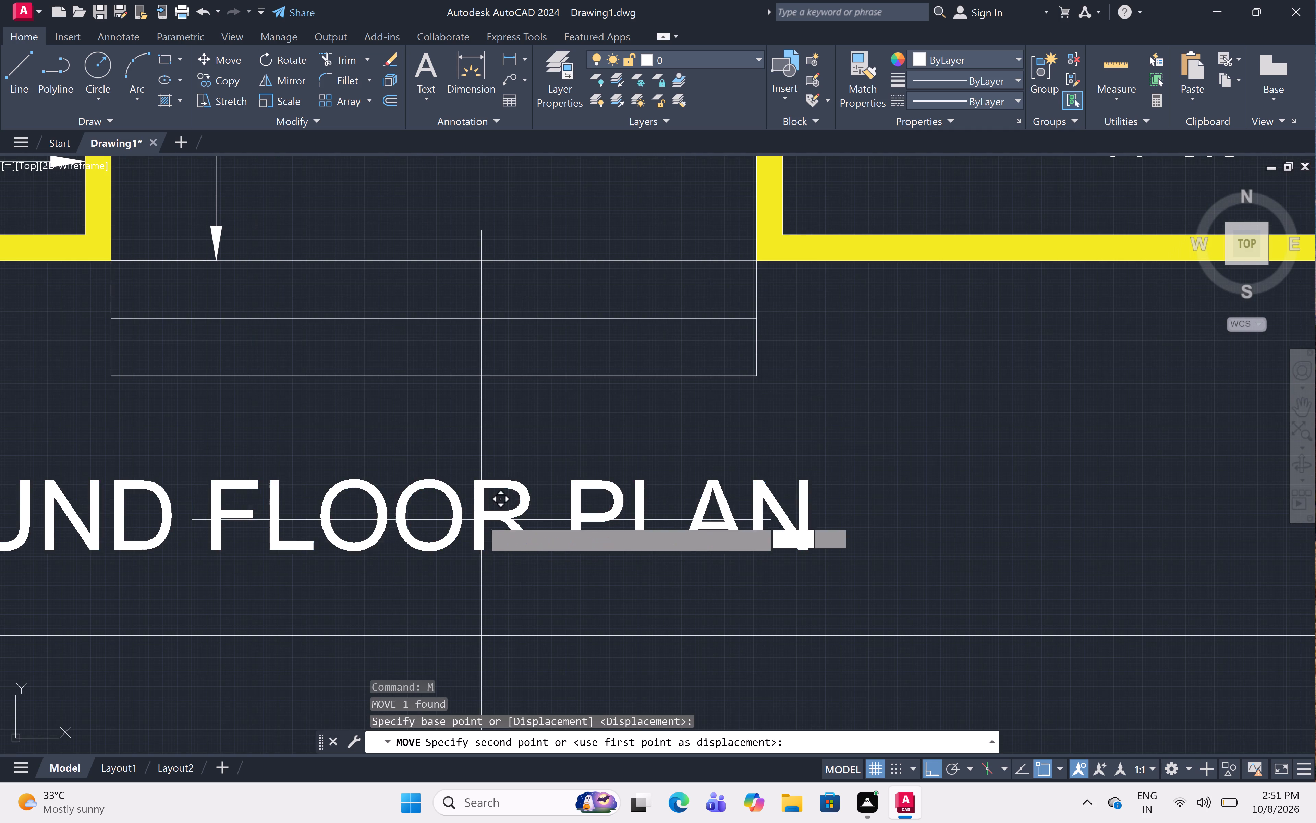
left_click(546, 524)
Draw a horizontal underline about 16' long just beneath the GROUND FLOOR PLAN title, extending slightly past both ends of the text.
scroll(562, 501, "down", 4)
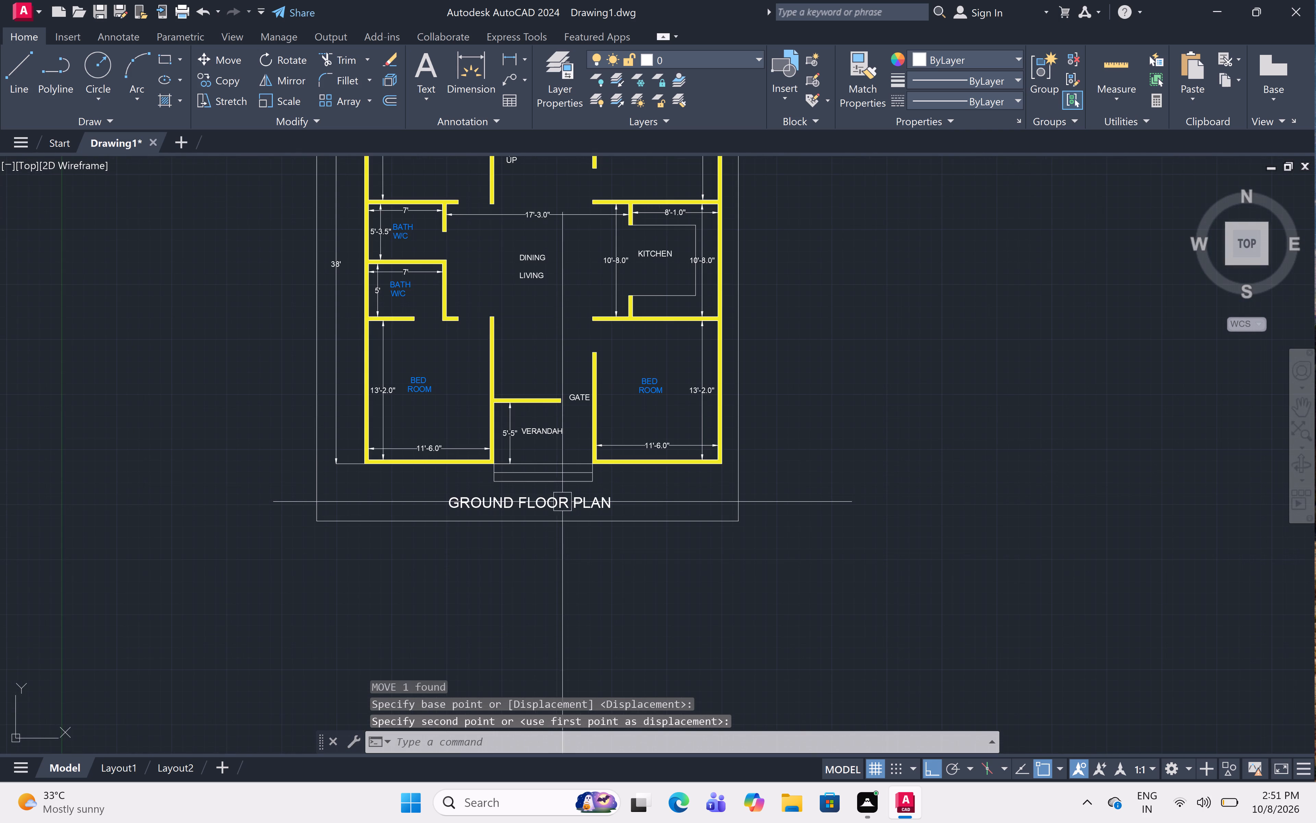
key("l")
key("space")
scroll(525, 538, "up", 4)
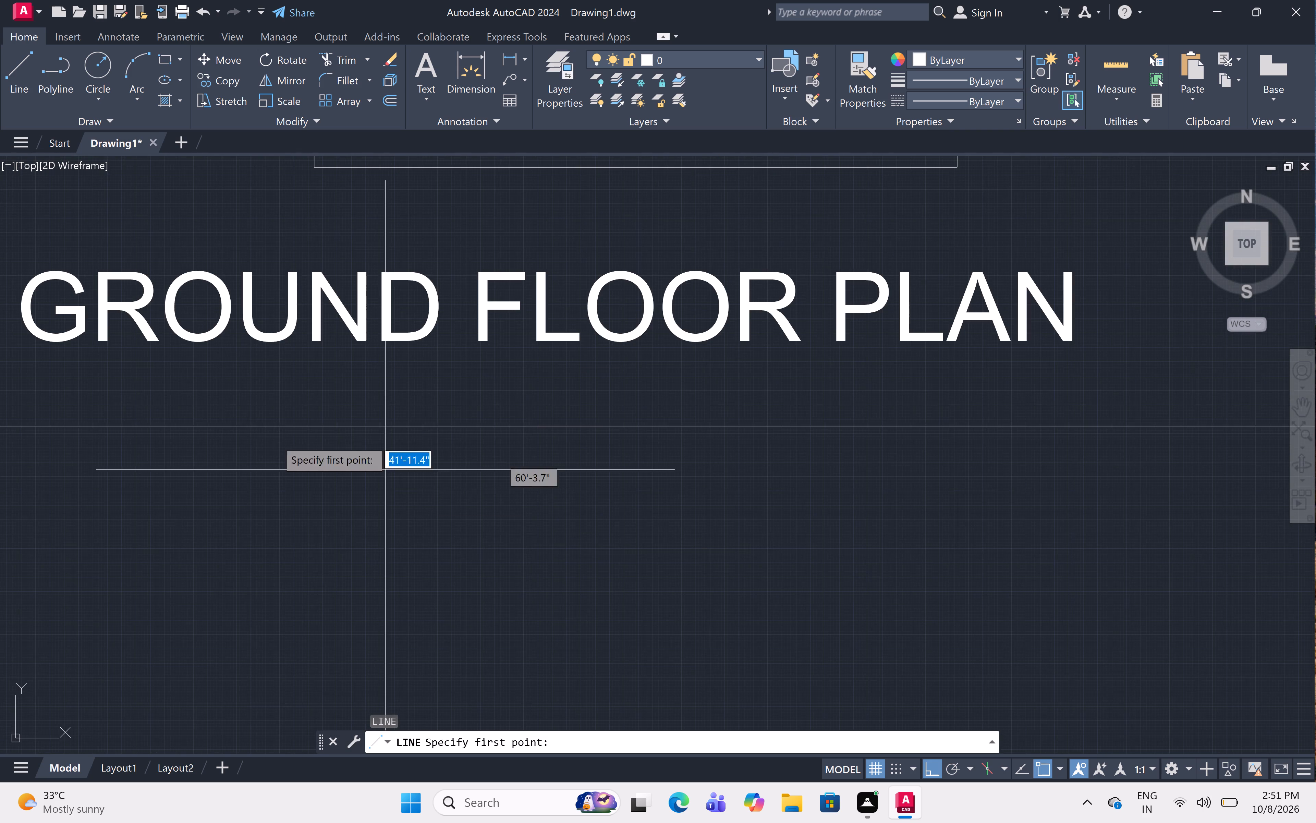
scroll(400, 294, "down", 2)
scroll(285, 351, "up", 1)
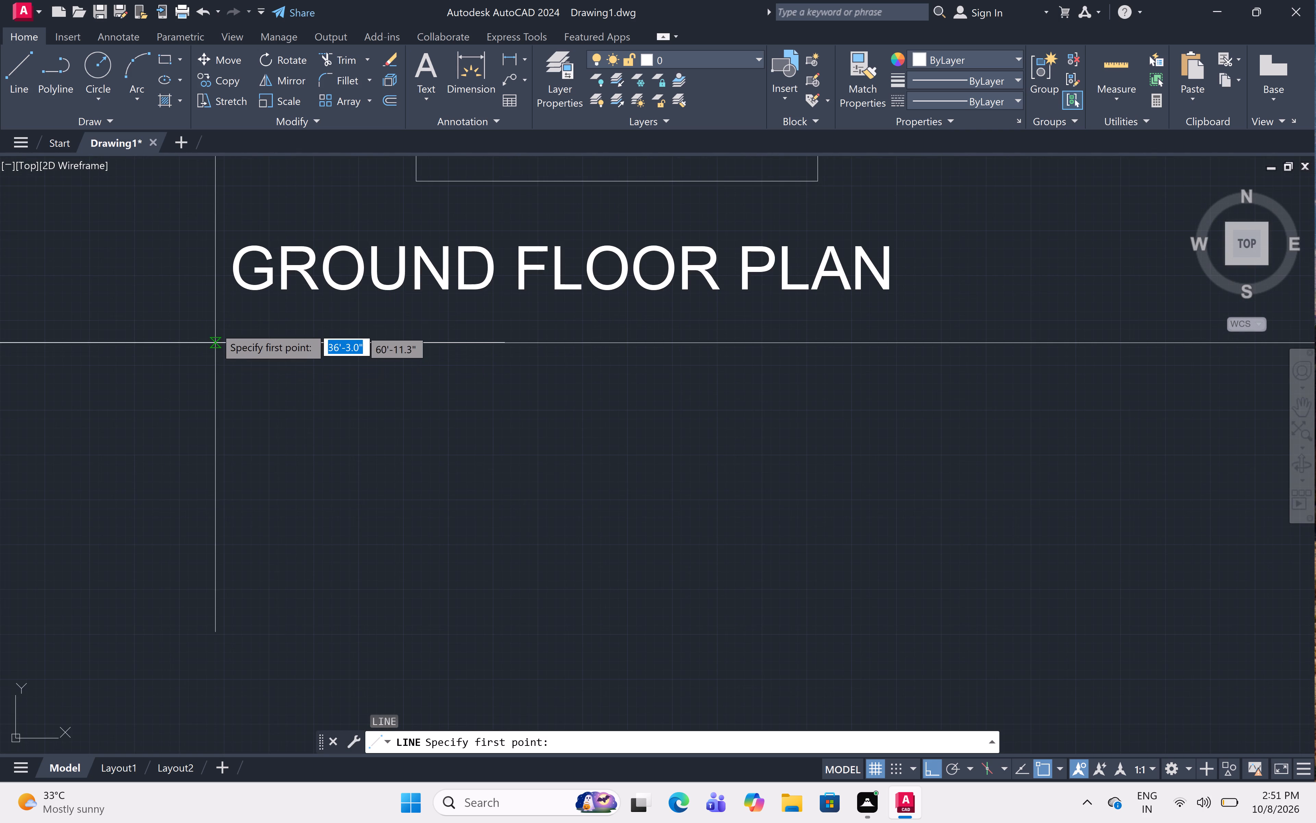
left_click(214, 312)
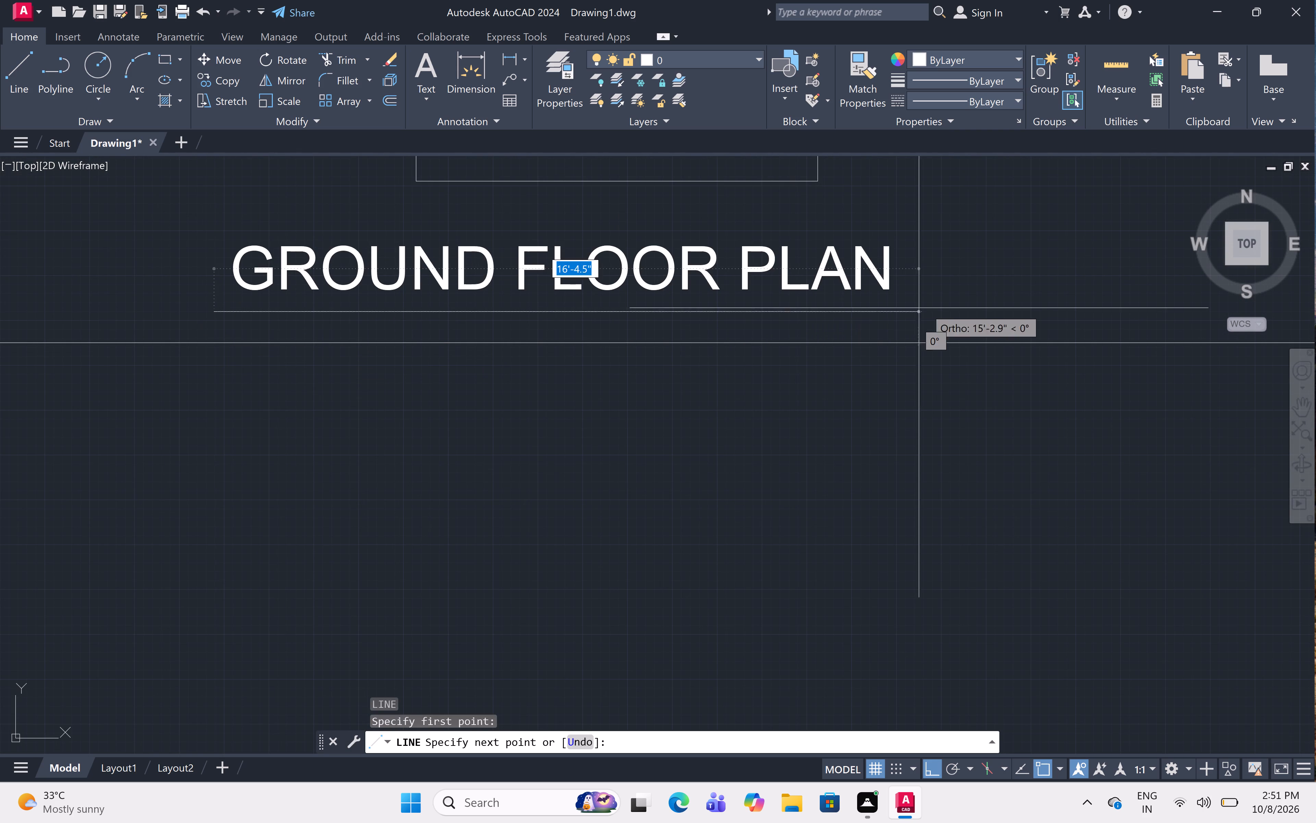
left_click(906, 312)
key("Escape")
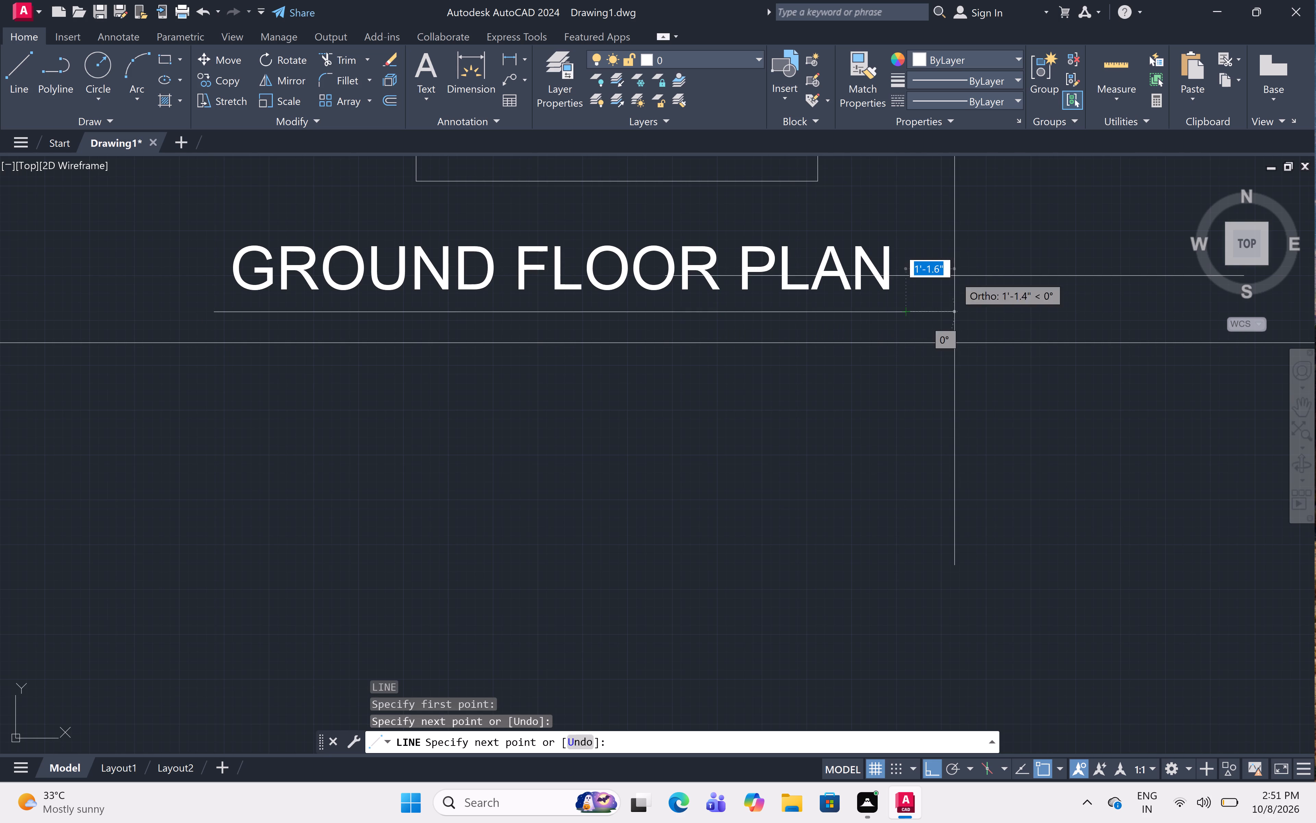
Extend the title underline with a horizontal line about 5" long from its right end.
scroll(949, 272, "down", 2)
middle_click_drag(966, 339, 663, 497)
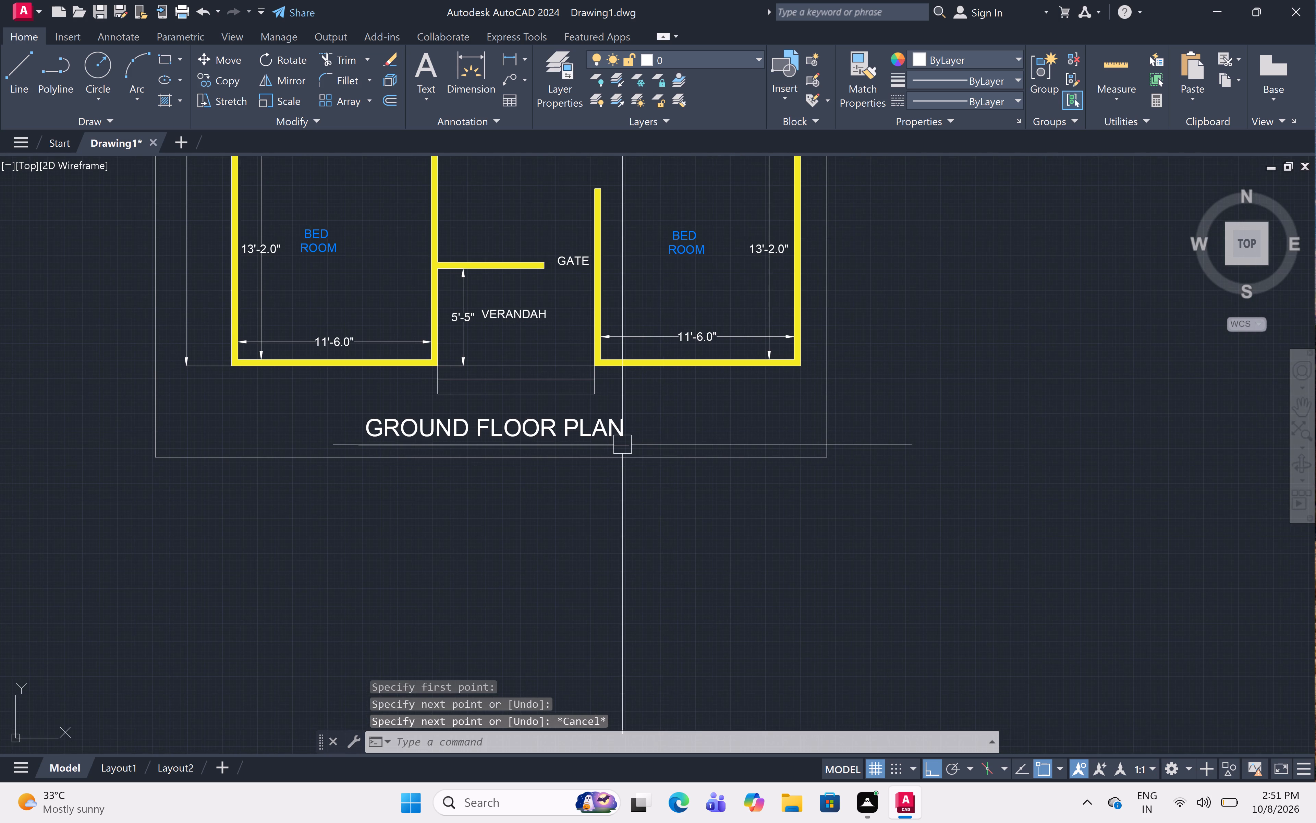
scroll(622, 444, "up", 3)
type("L")
key("space")
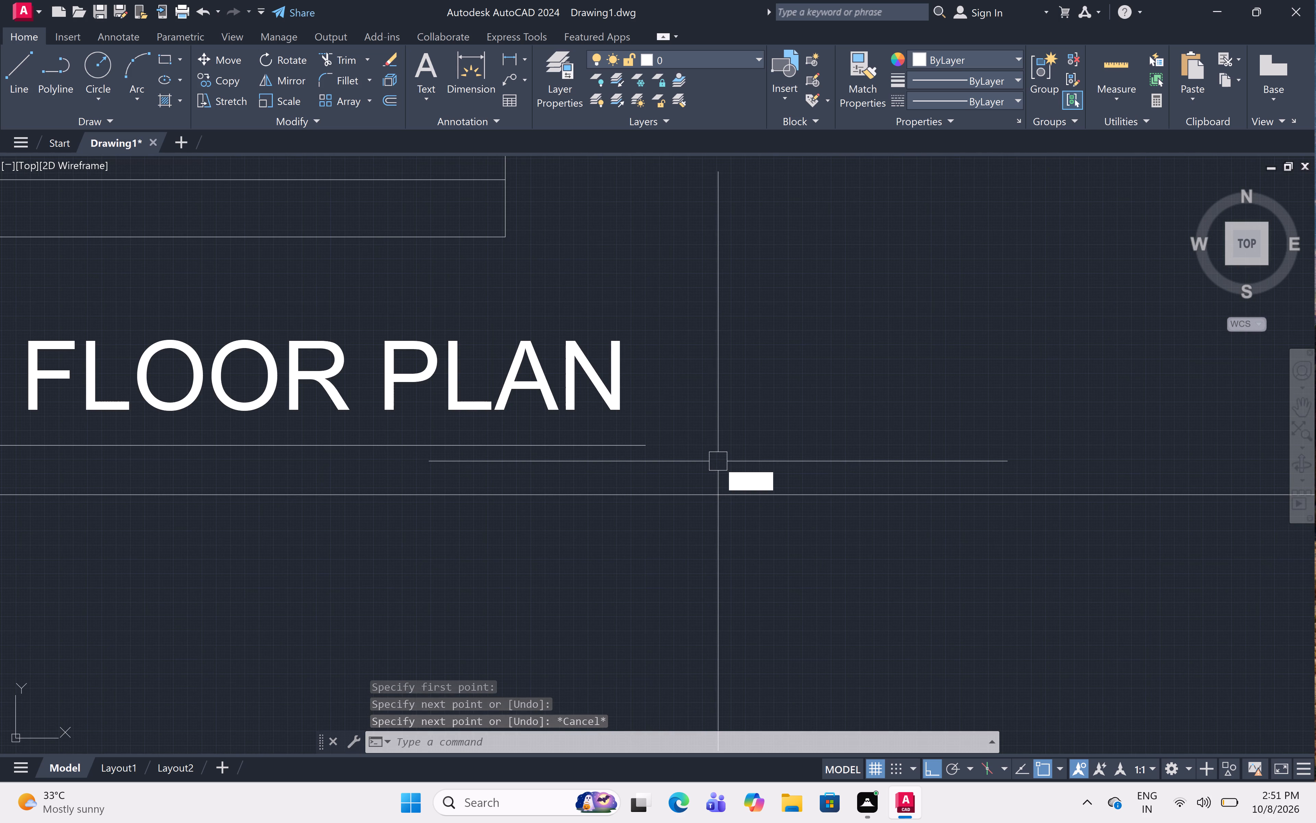
left_click(645, 447)
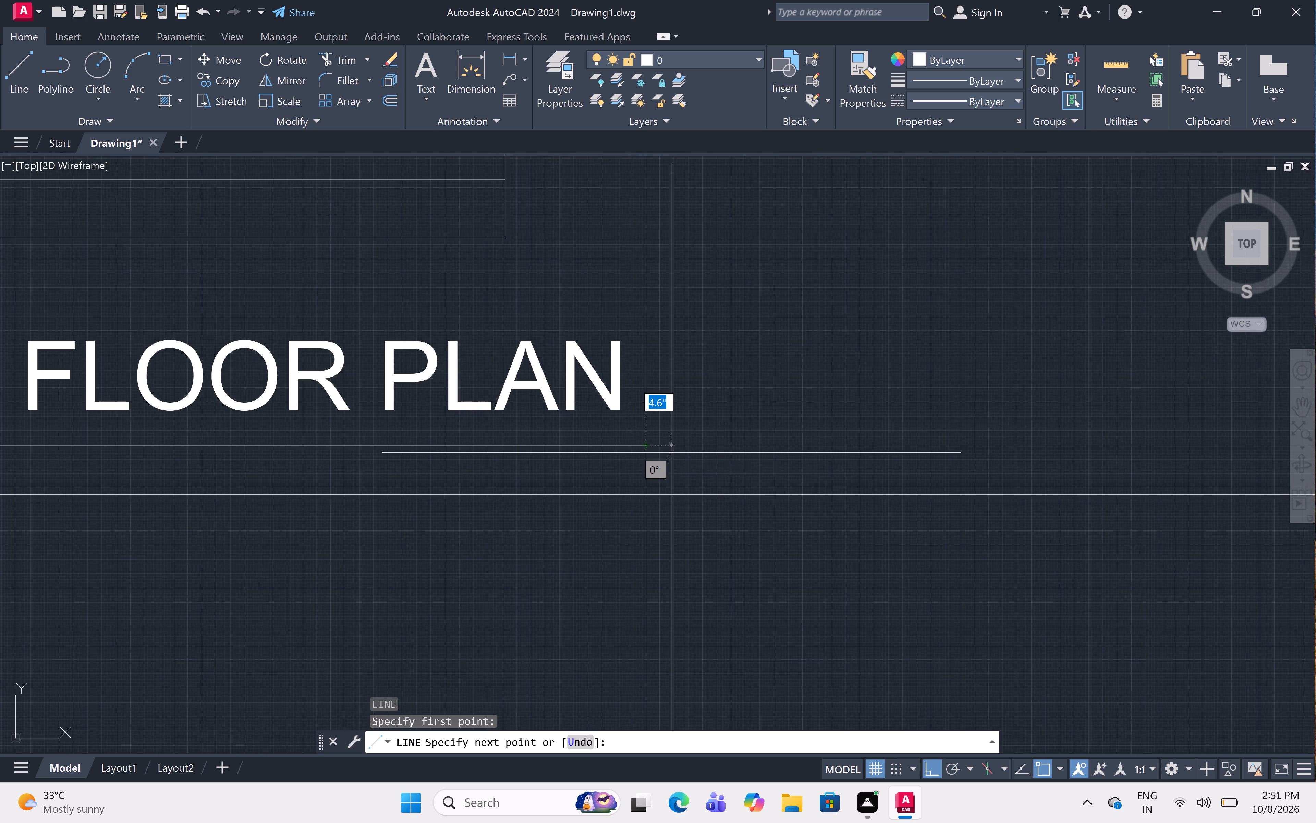
left_click(673, 453)
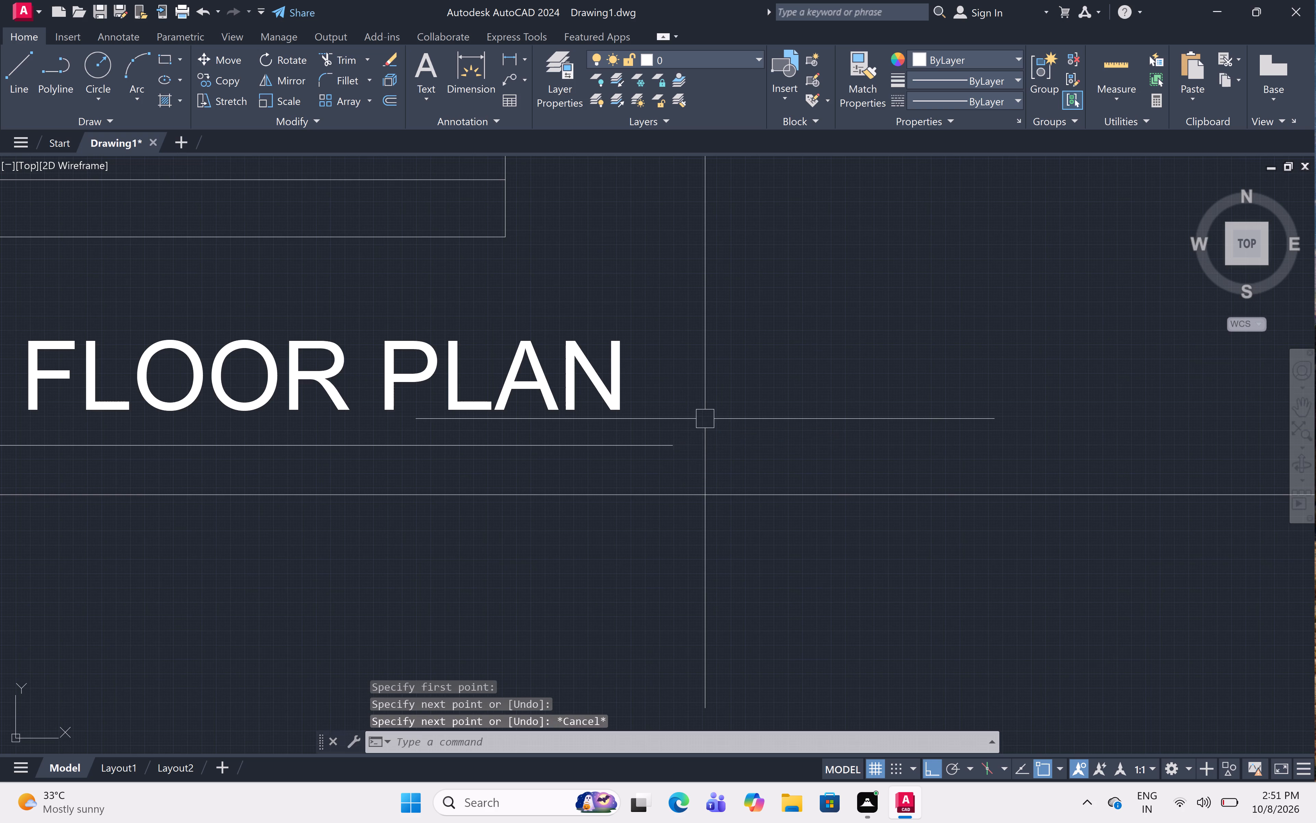
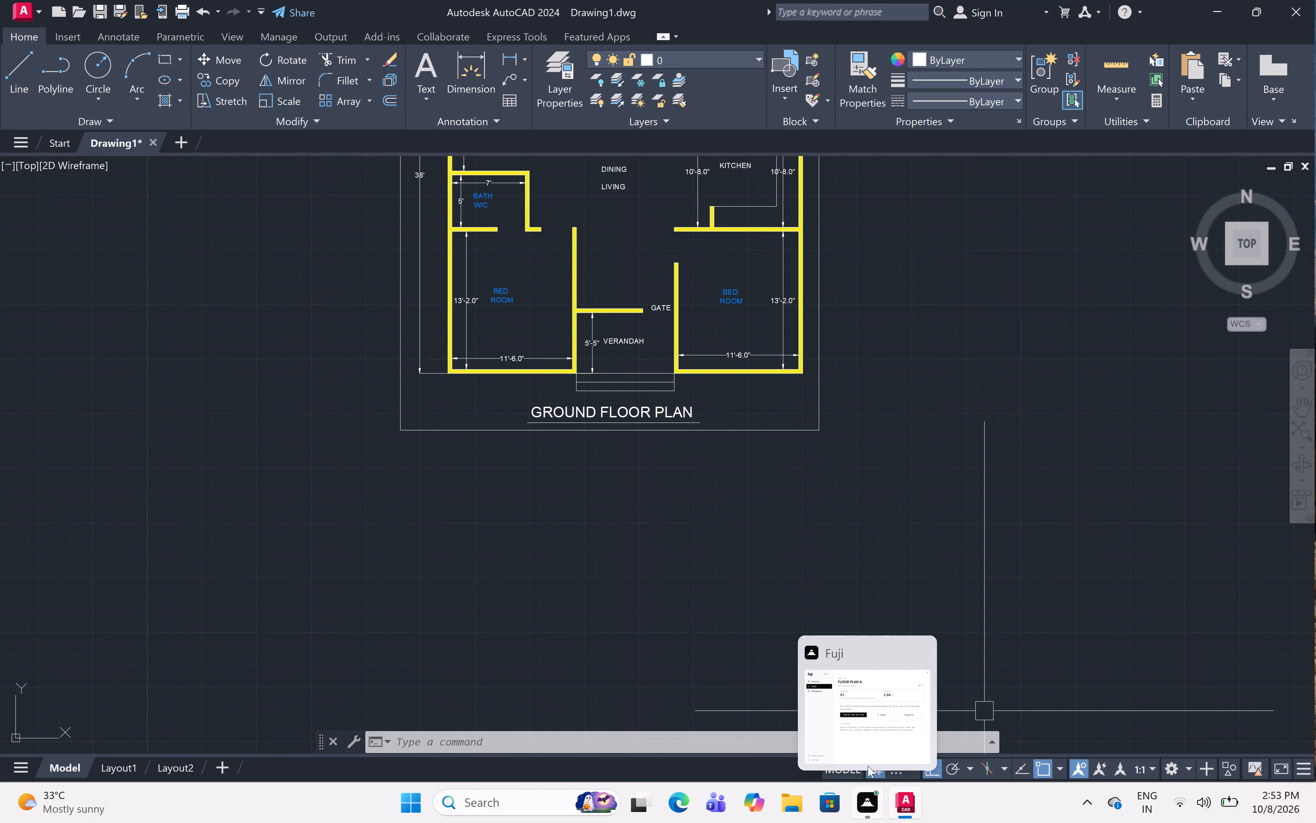
Start a plot of the model and choose DWG To PDF.pc3 as the plotter.
scroll(826, 580, "down", 1)
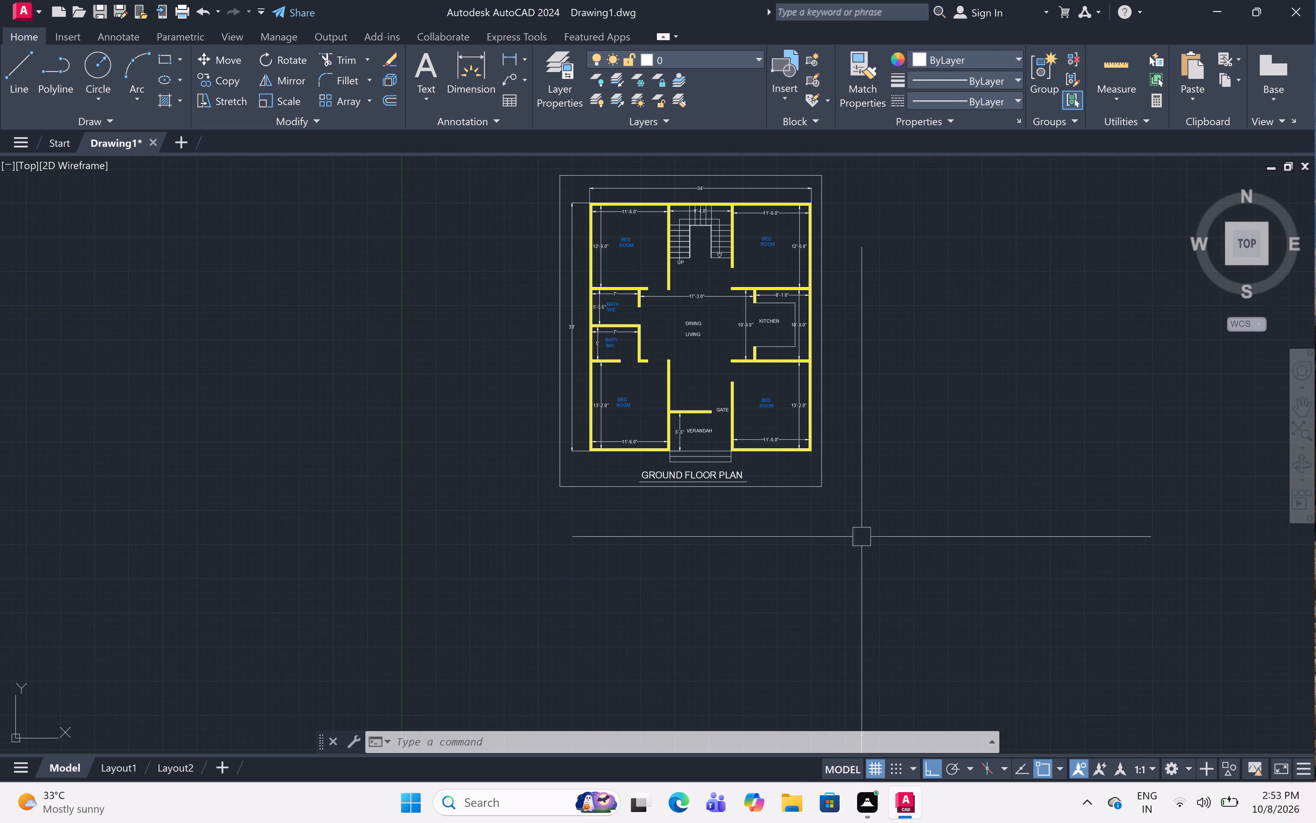
middle_click_drag(862, 535, 870, 613)
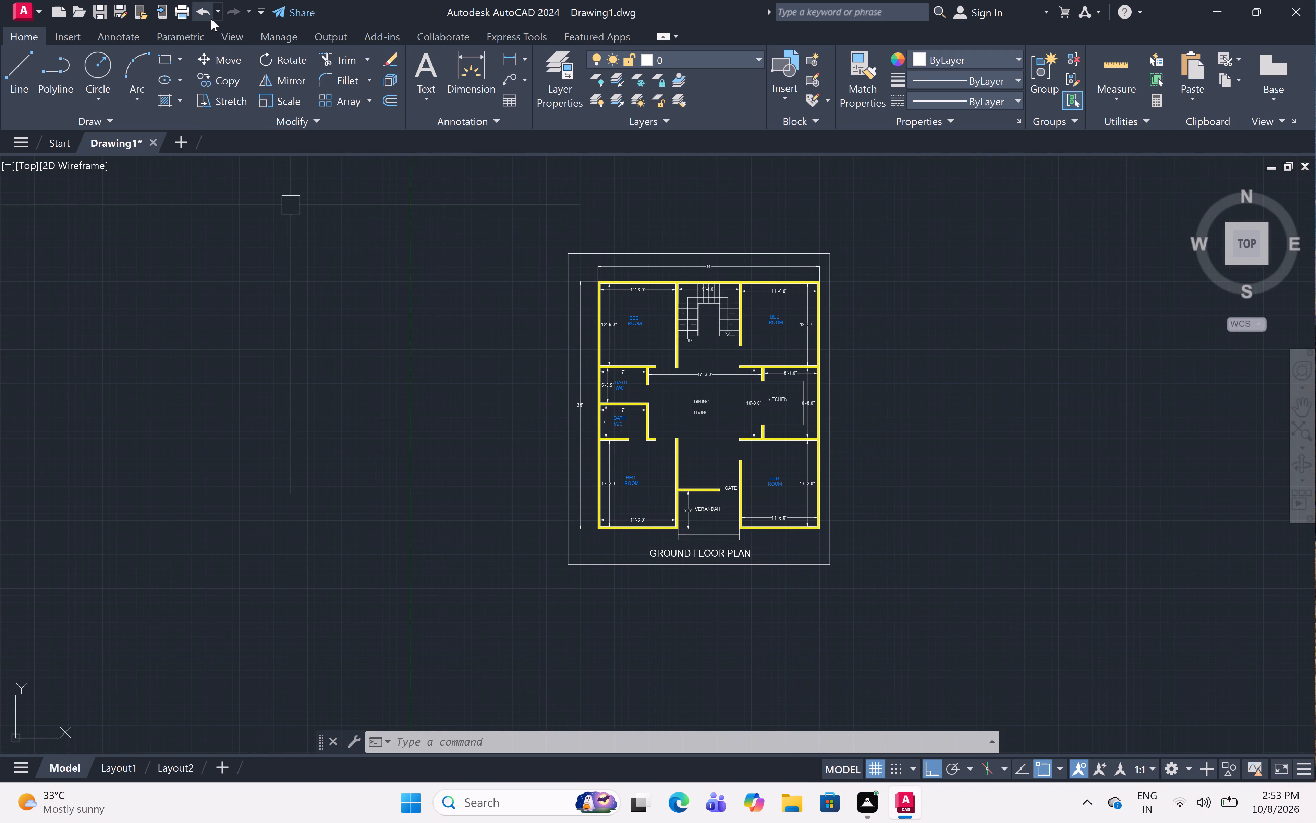
left_click(181, 8)
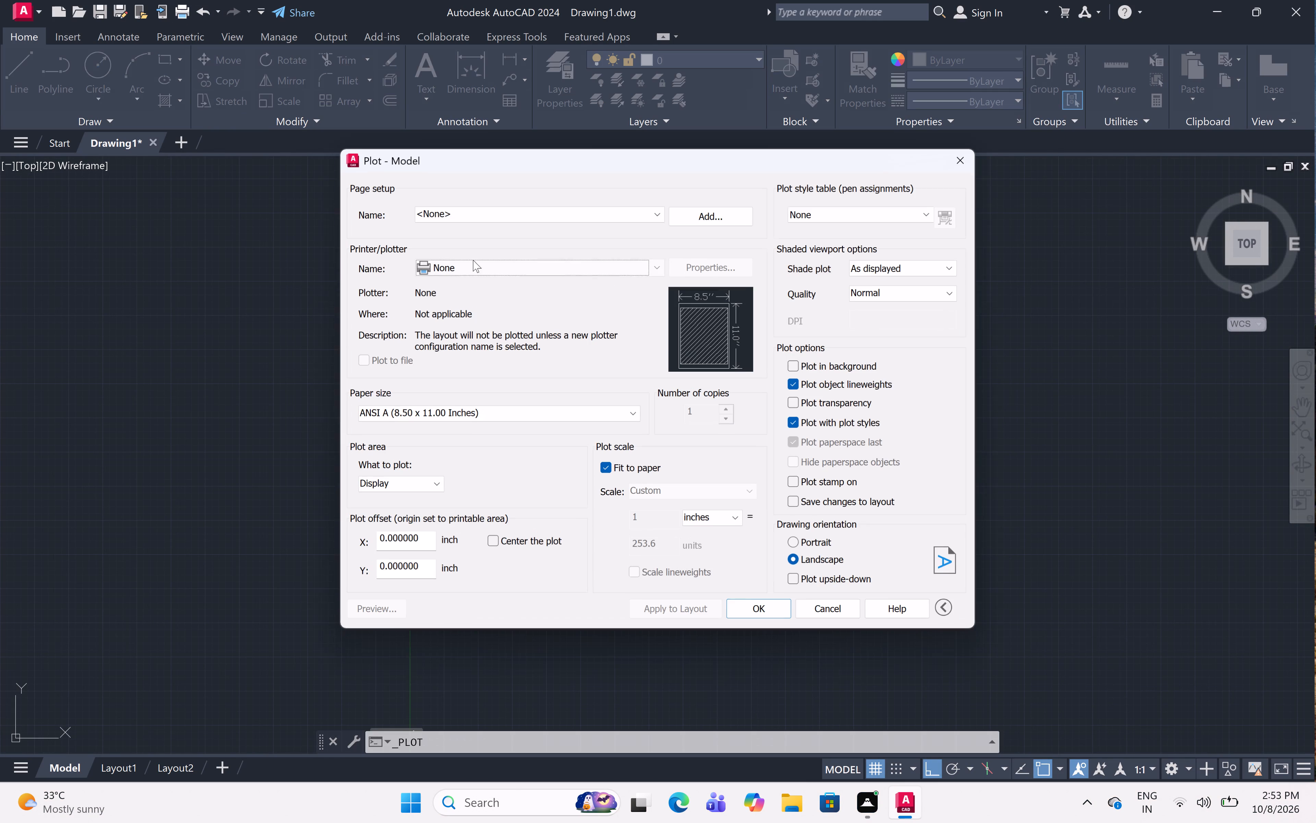
left_click(560, 264)
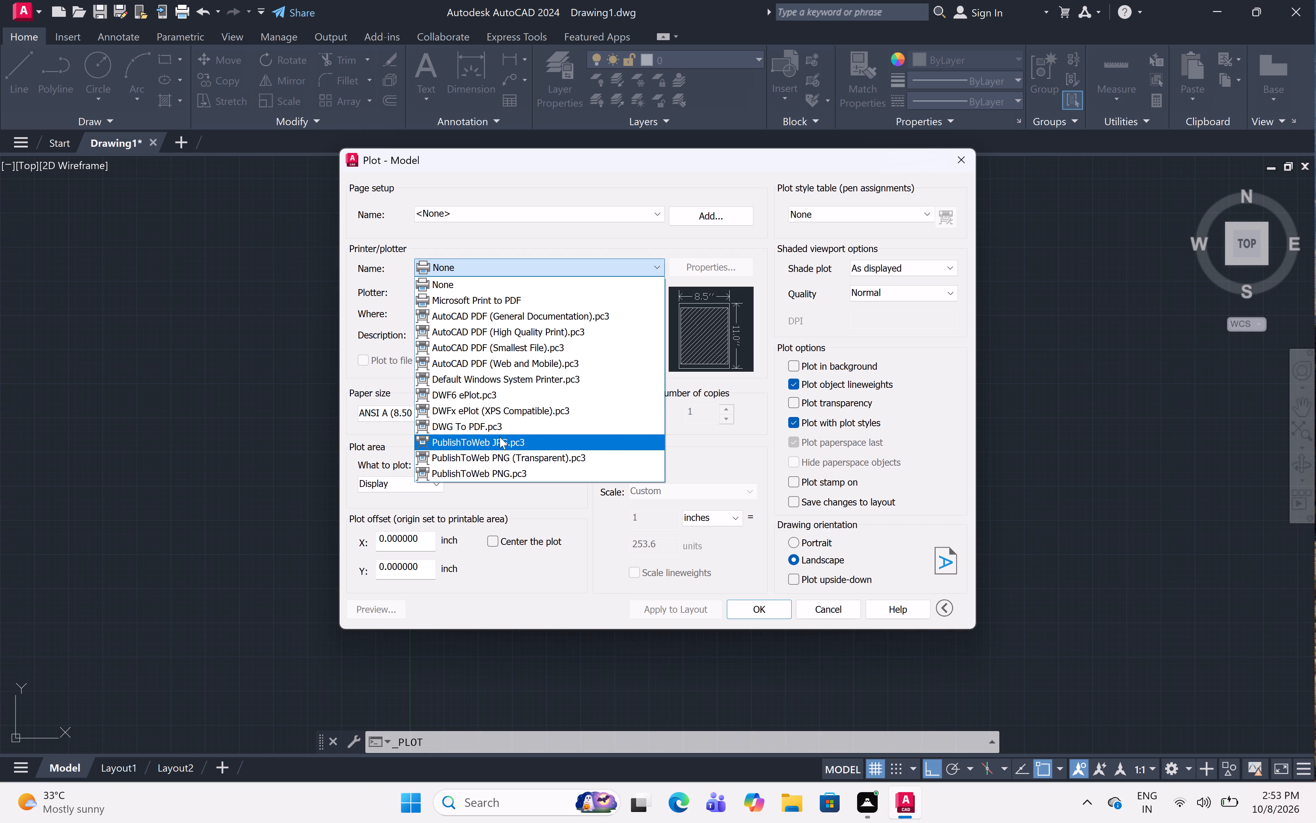
left_click(484, 421)
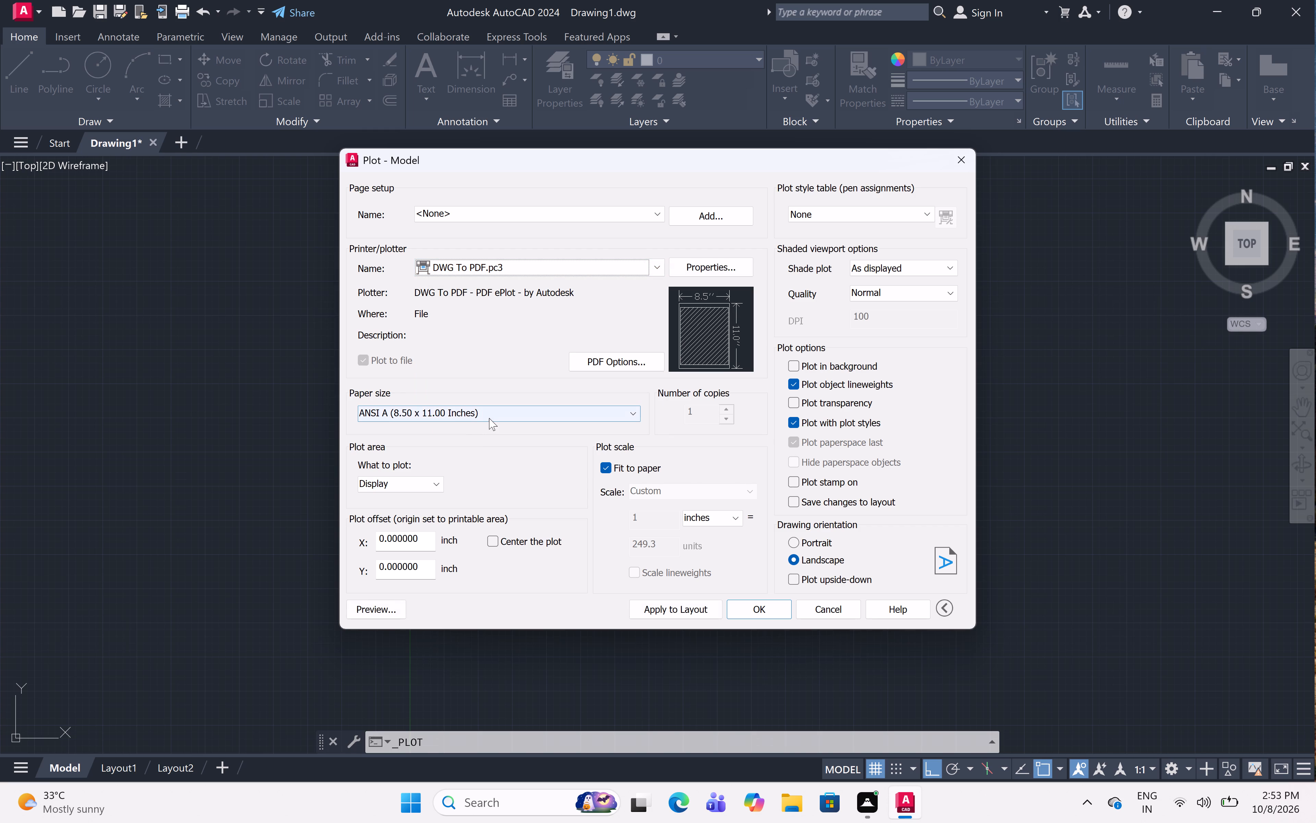
Set the plot's paper size to ISO A4 (297.00 x 210.00 MM).
left_click(489, 414)
scroll(473, 488, "down", 8)
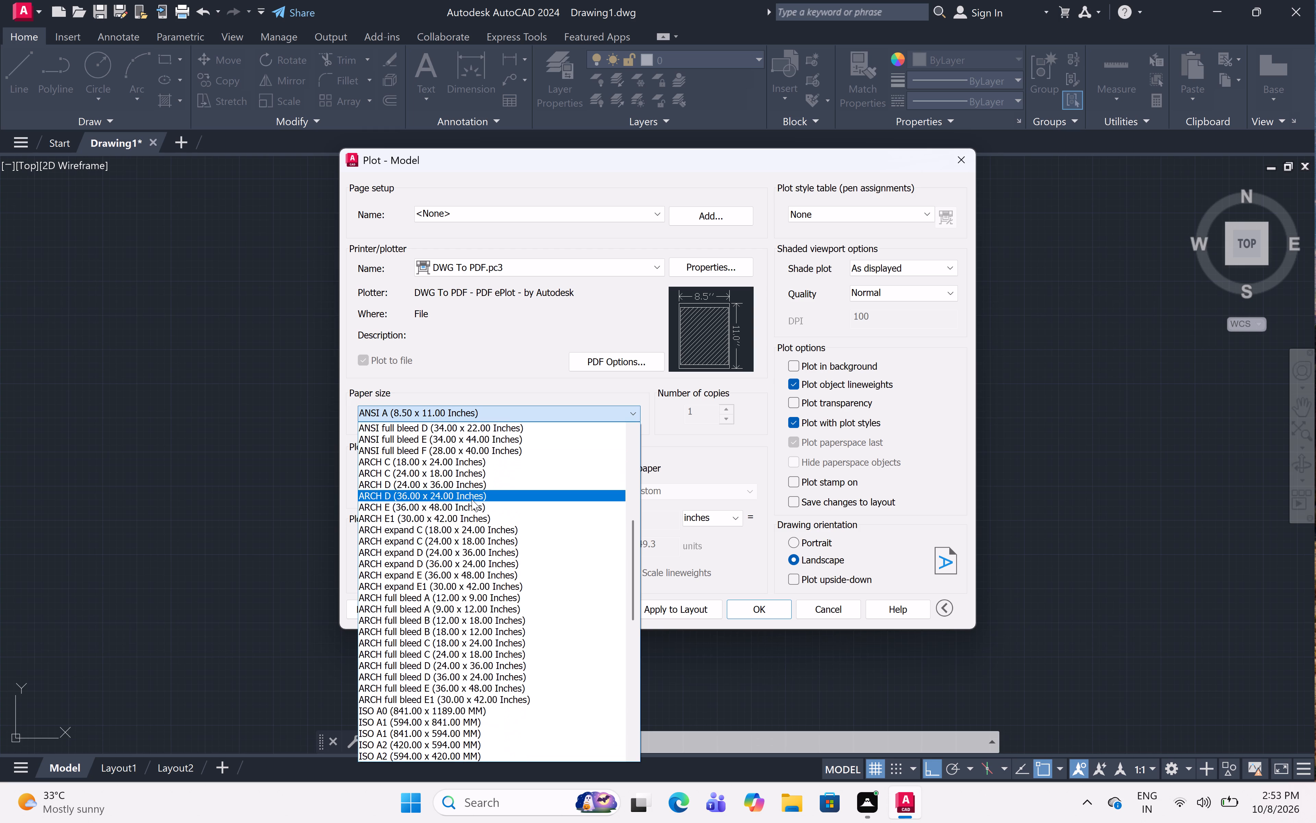
scroll(474, 496, "up", 5)
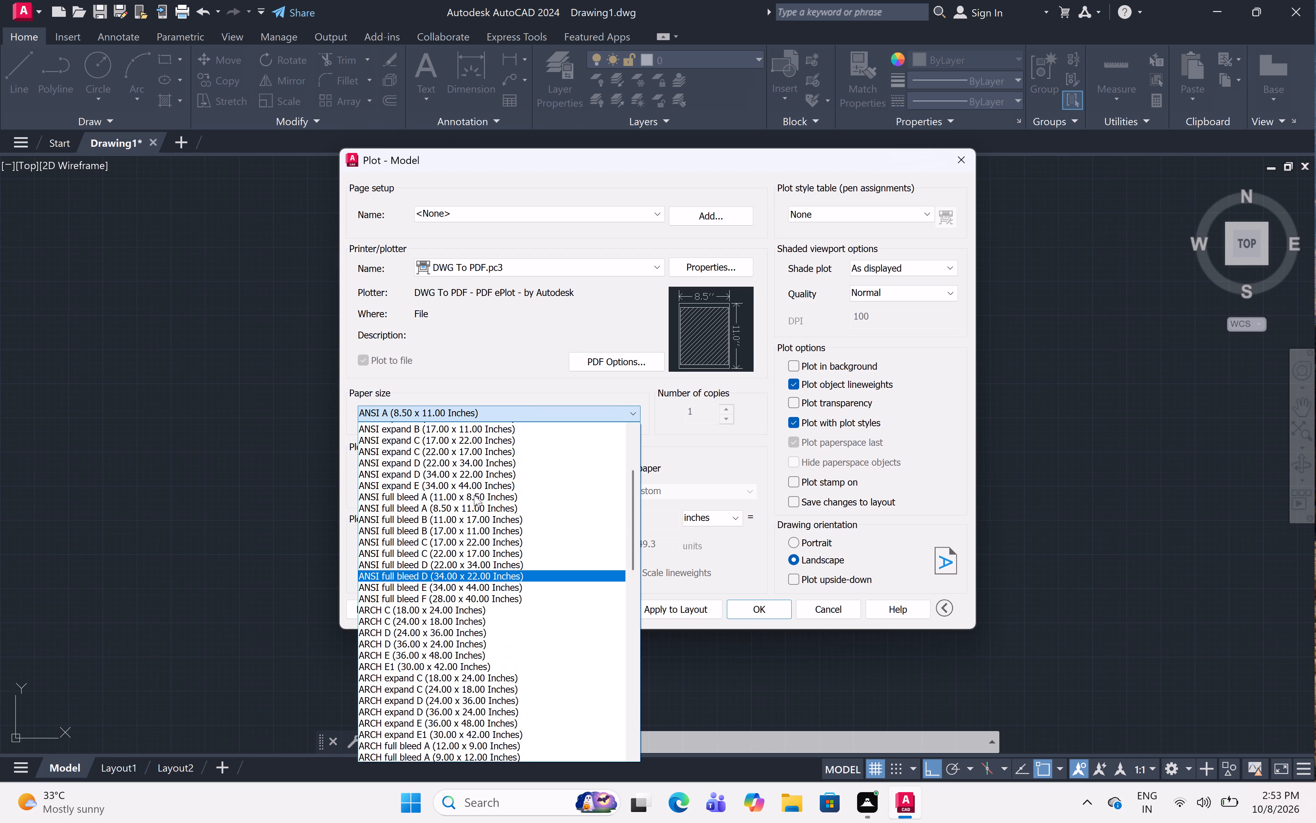
scroll(474, 494, "up", 4)
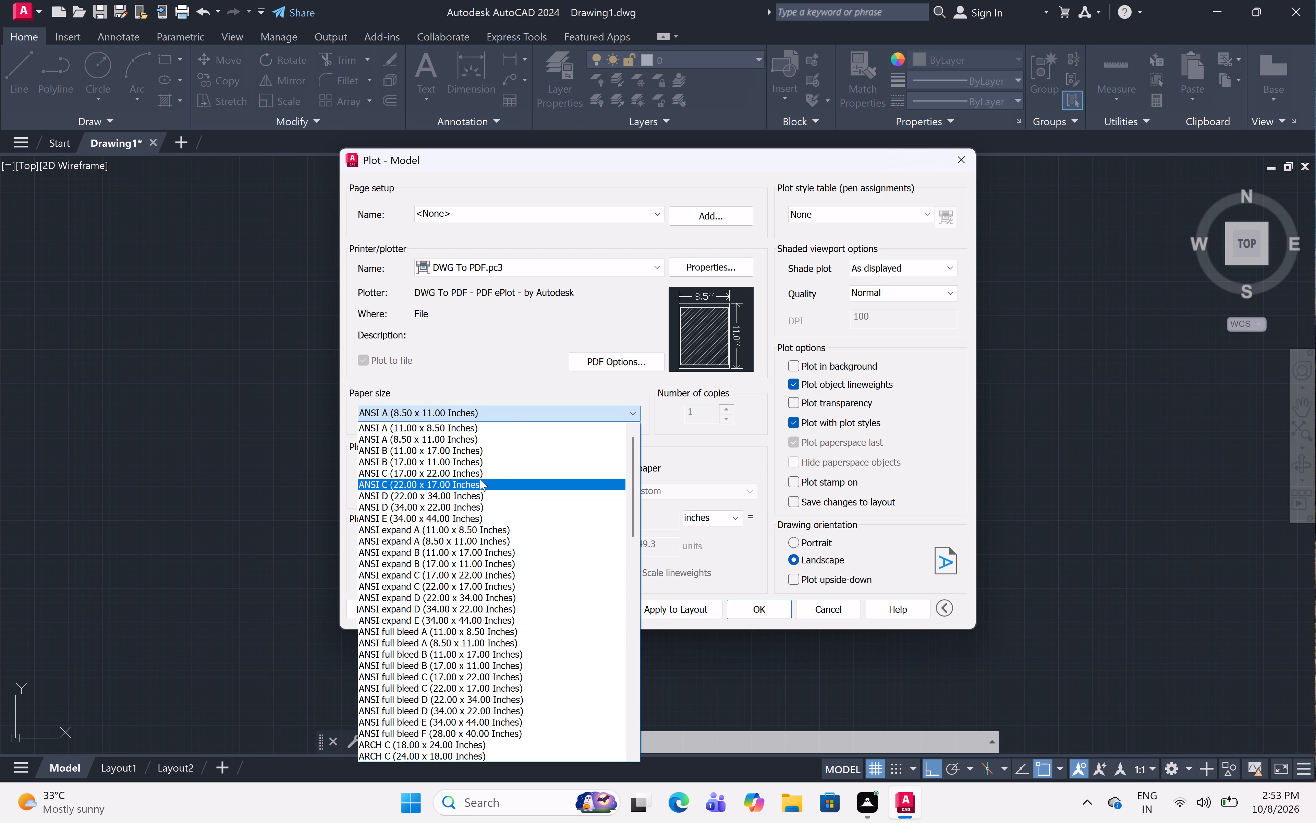
scroll(480, 479, "down", 6)
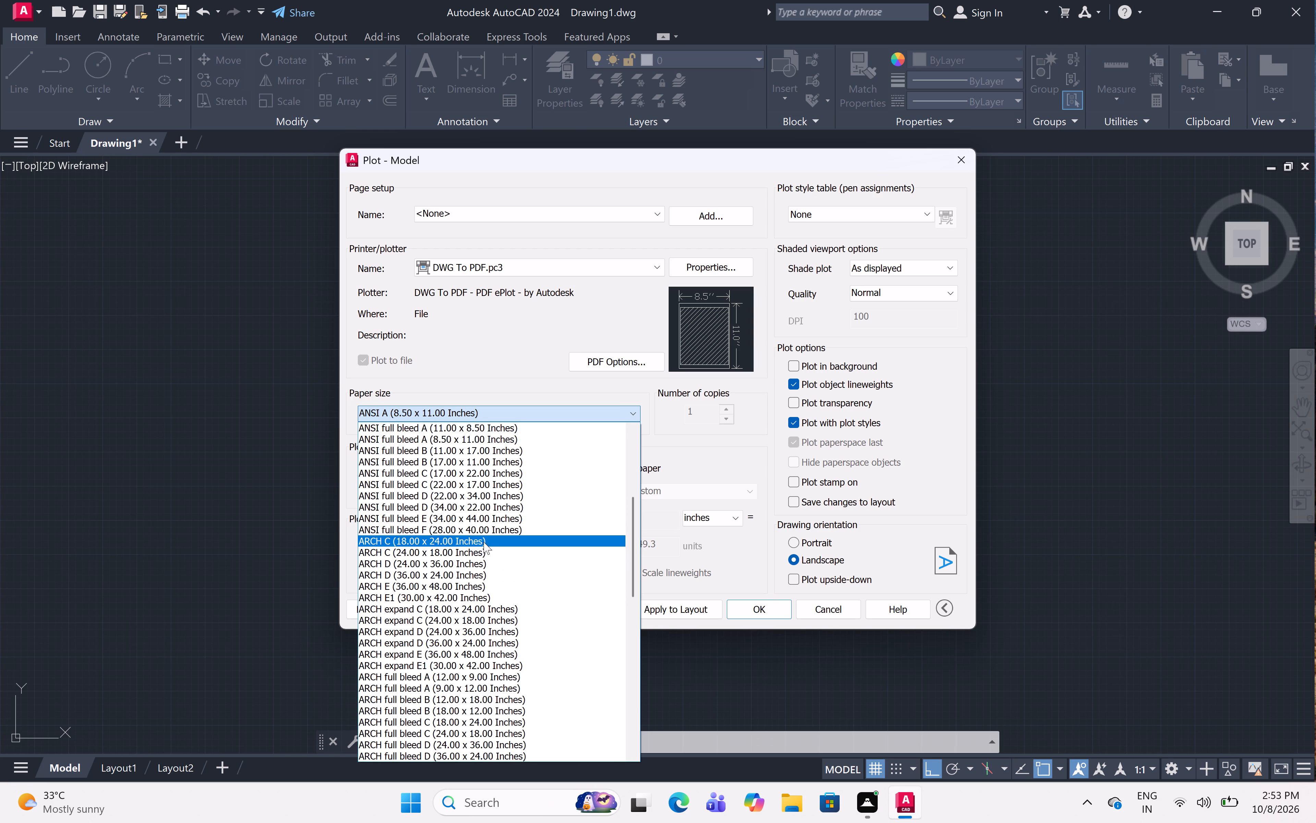
scroll(484, 542, "down", 6)
scroll(522, 645, "down", 1)
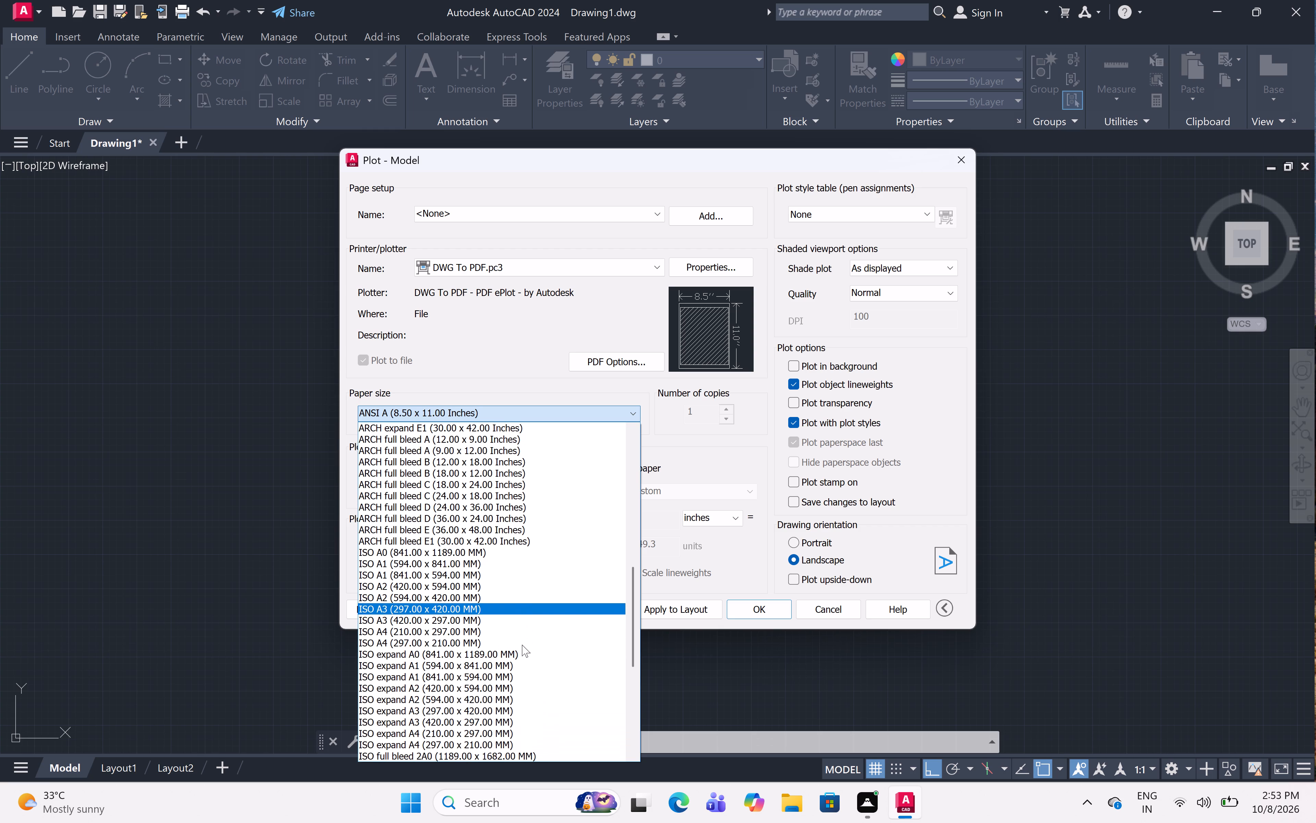
left_click(456, 638)
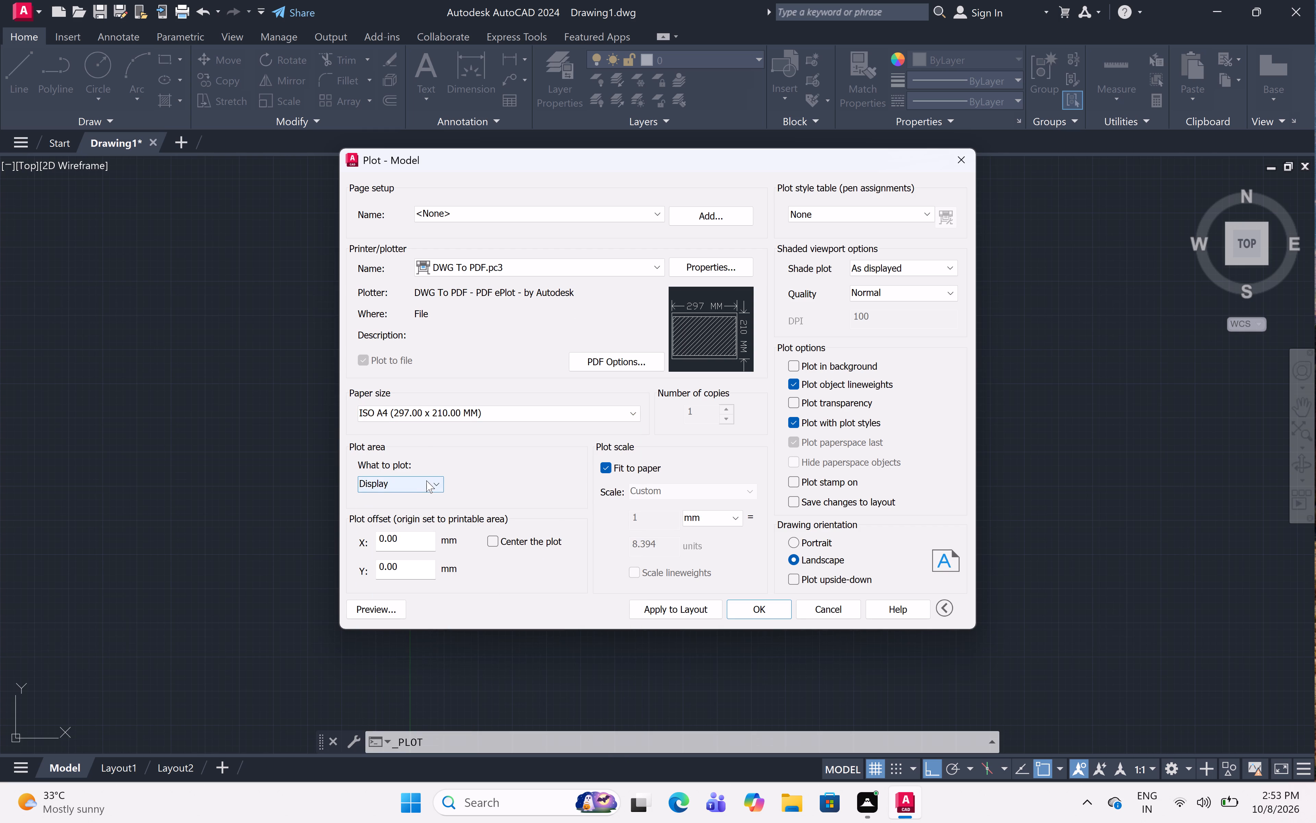
Define the plot area as a window around the ground floor plan's outer border and center the plot.
left_click(427, 479)
left_click(439, 531)
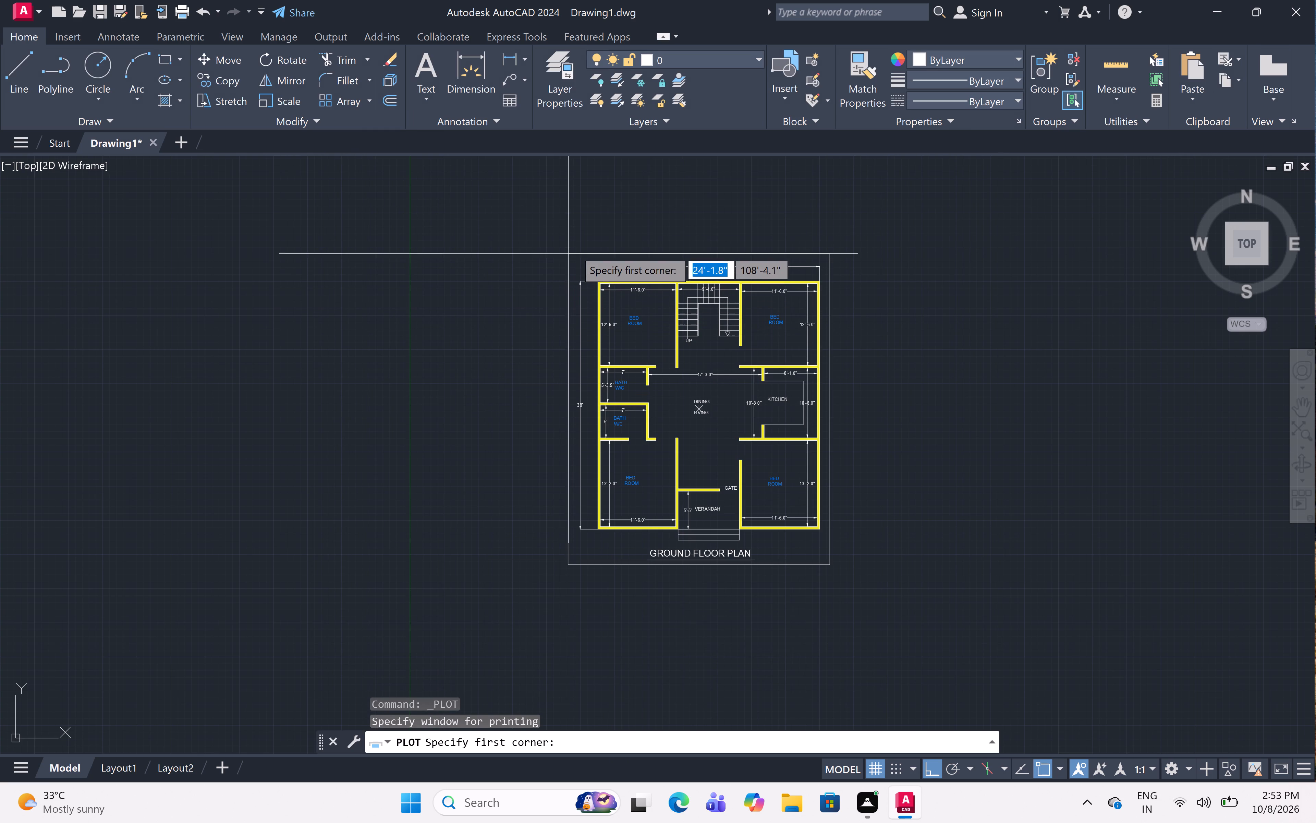
left_click(568, 258)
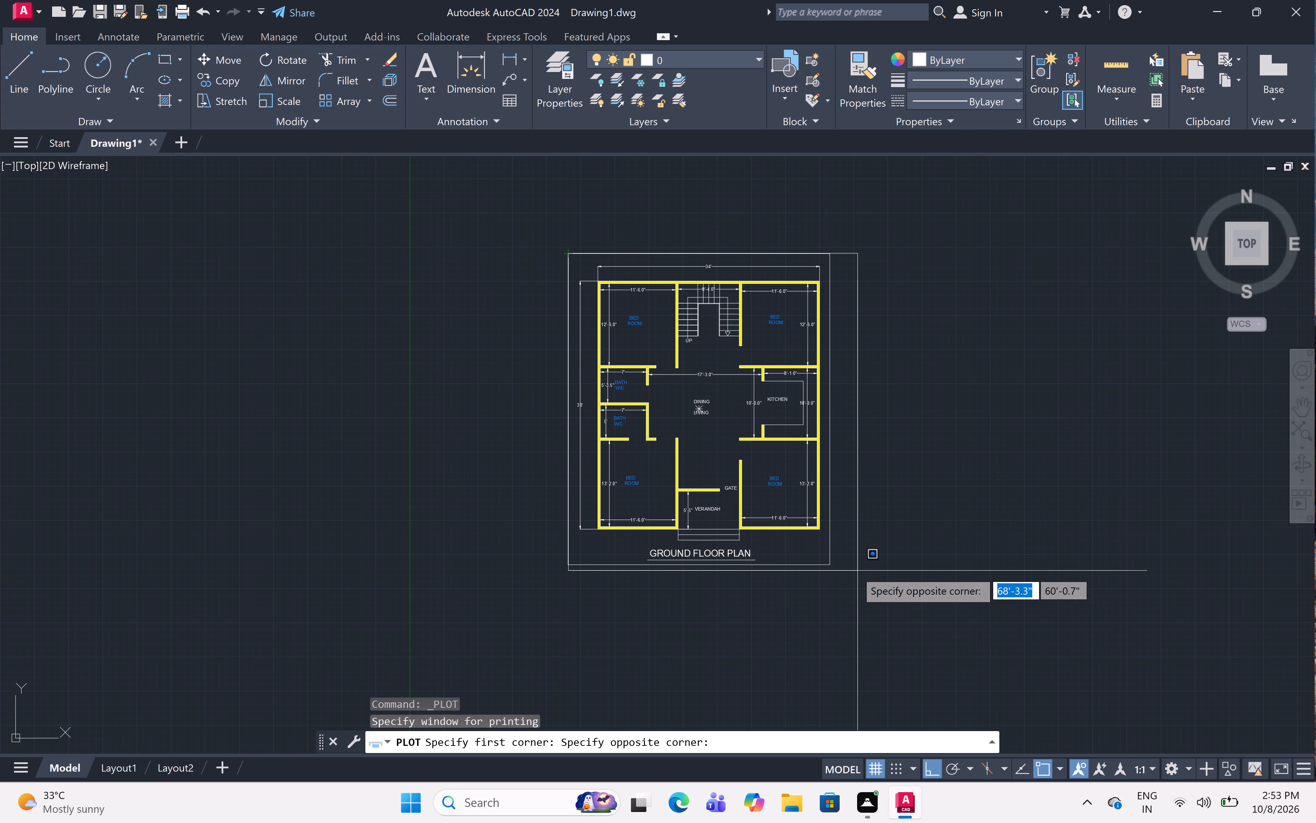
left_click(832, 566)
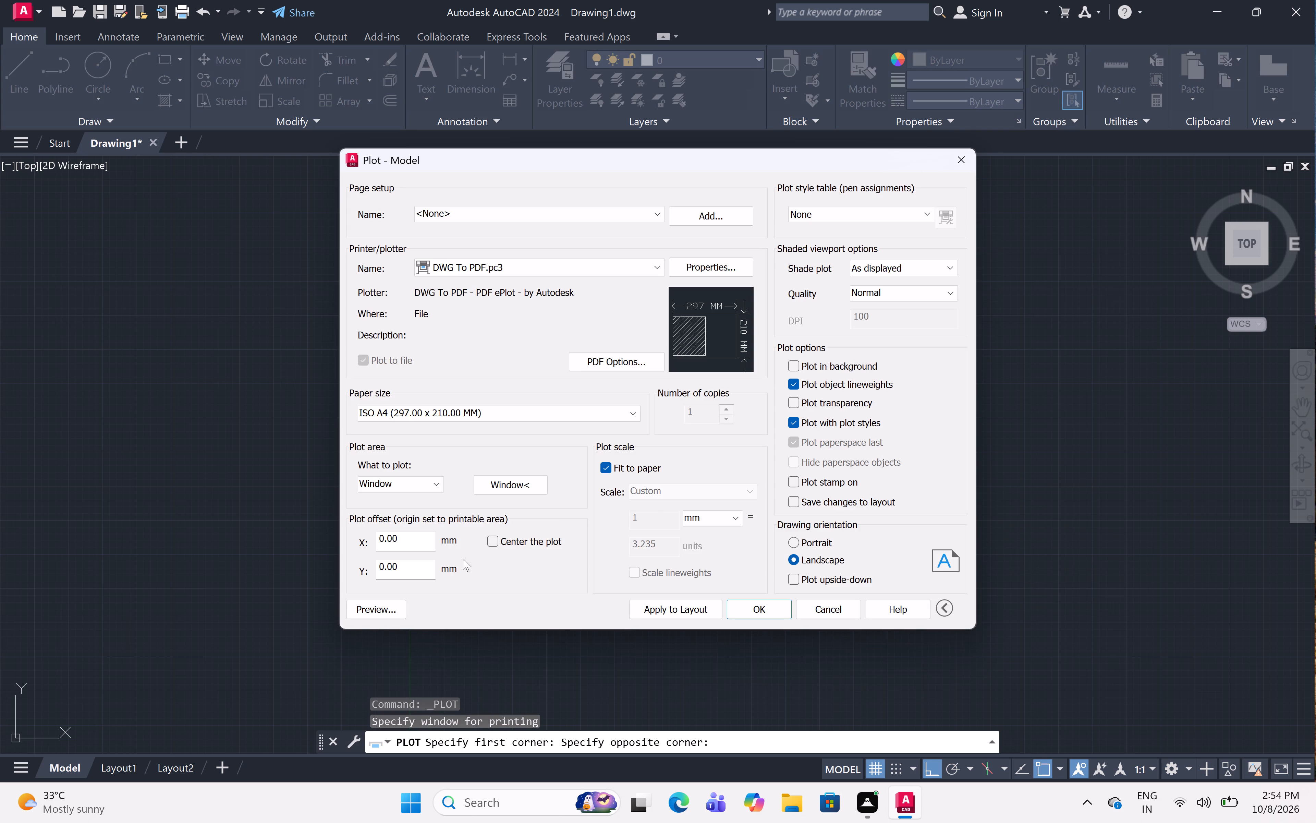
left_click(490, 542)
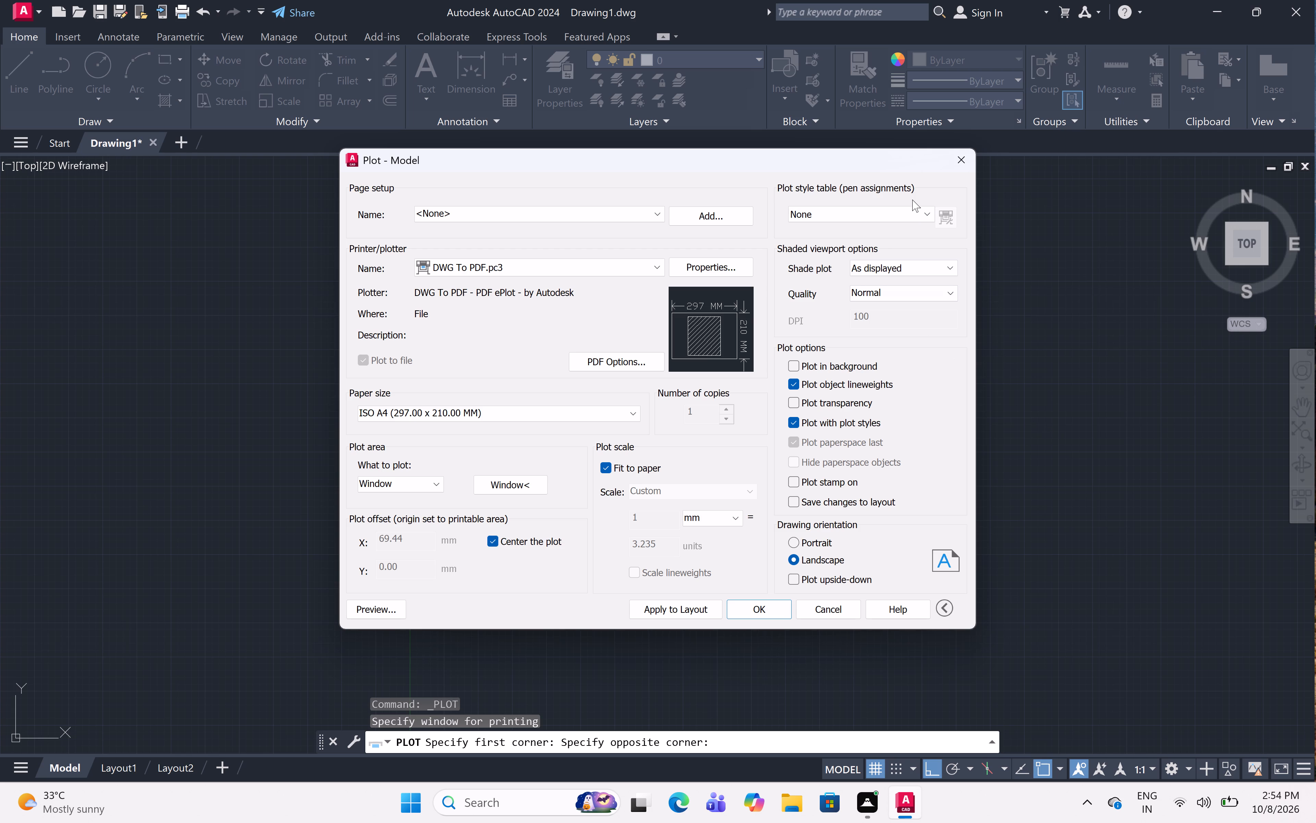
Assign the acad.ctb plot style table to all layouts.
left_click(907, 214)
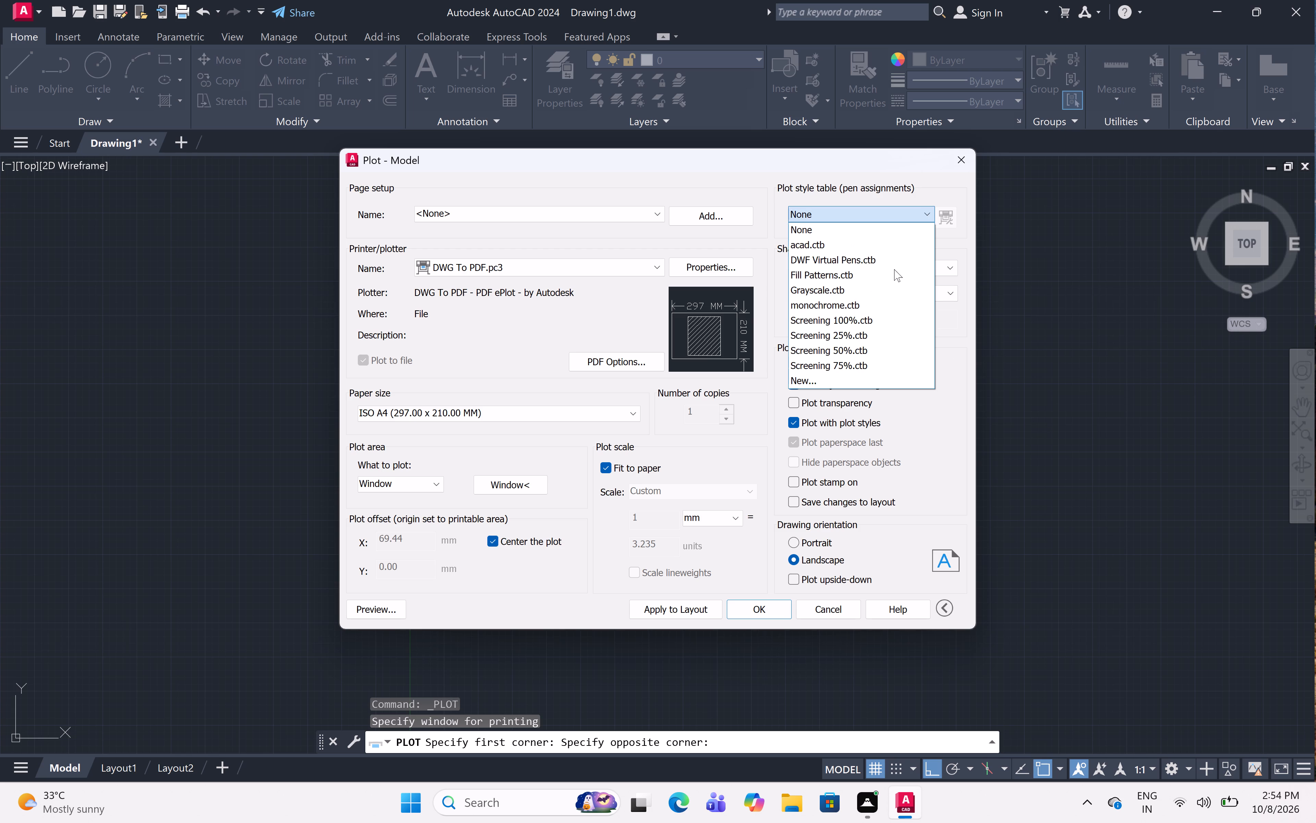
left_click(894, 249)
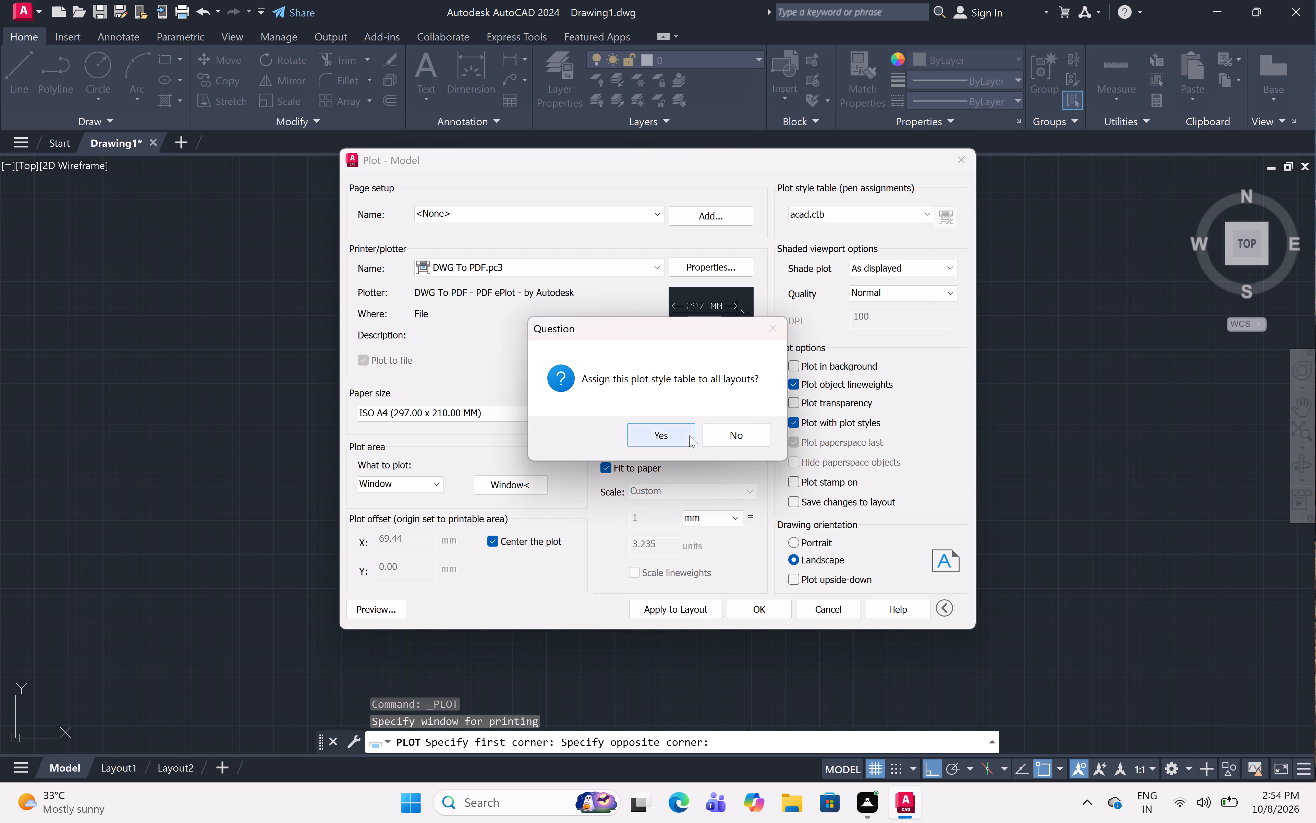
left_click(688, 436)
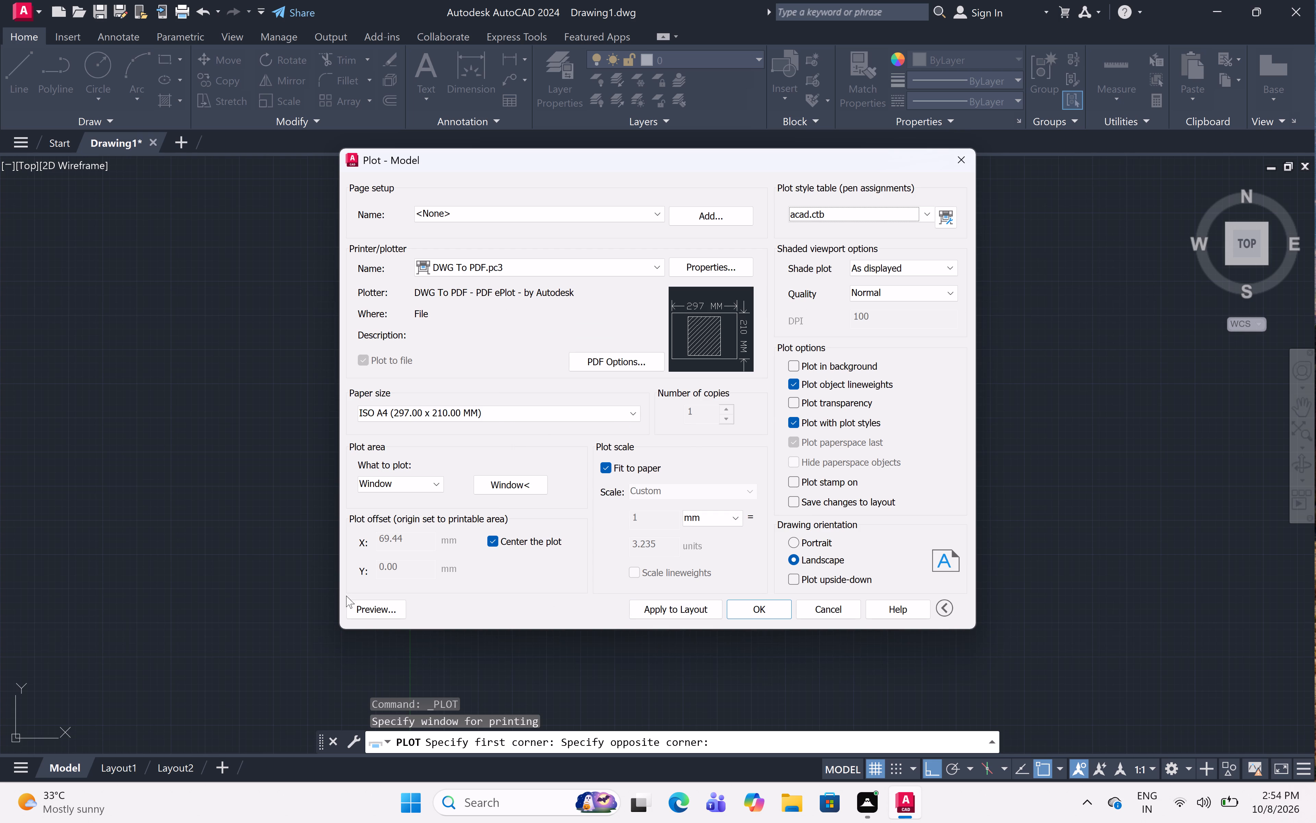
Preview the plot and examine the ground floor plan's walls, room labels and dimensions up close, then return to the plot settings.
left_click(360, 606)
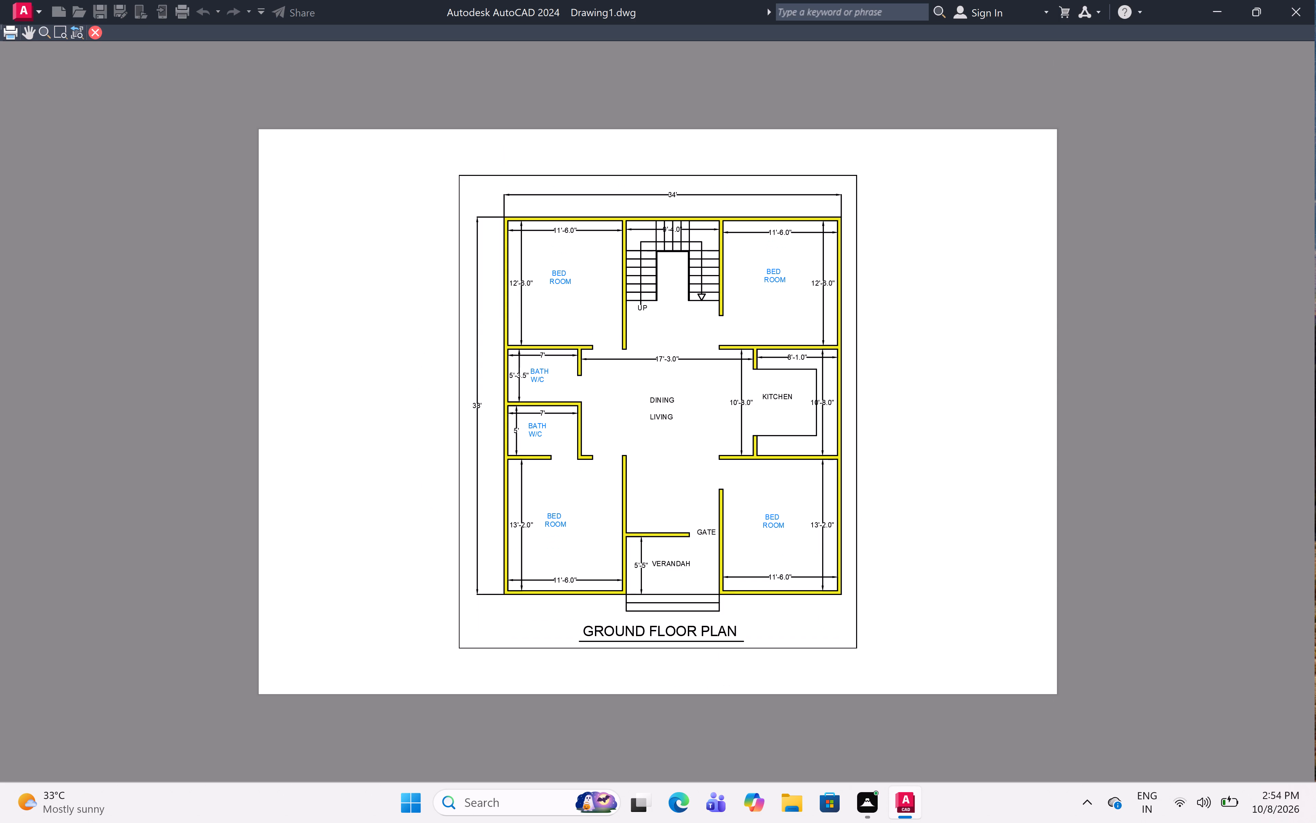
scroll(706, 311, "up", 3)
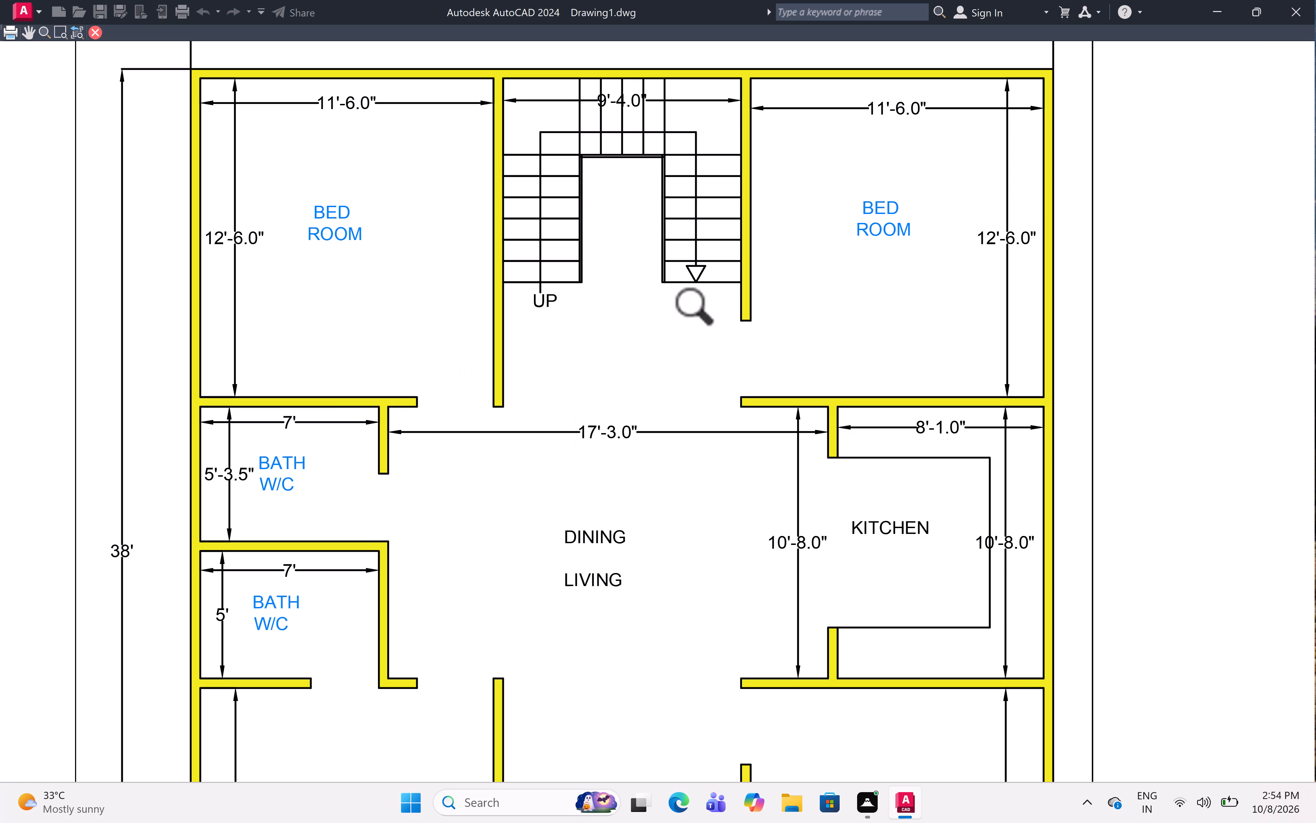
scroll(706, 311, "up", 1)
scroll(675, 279, "up", 3)
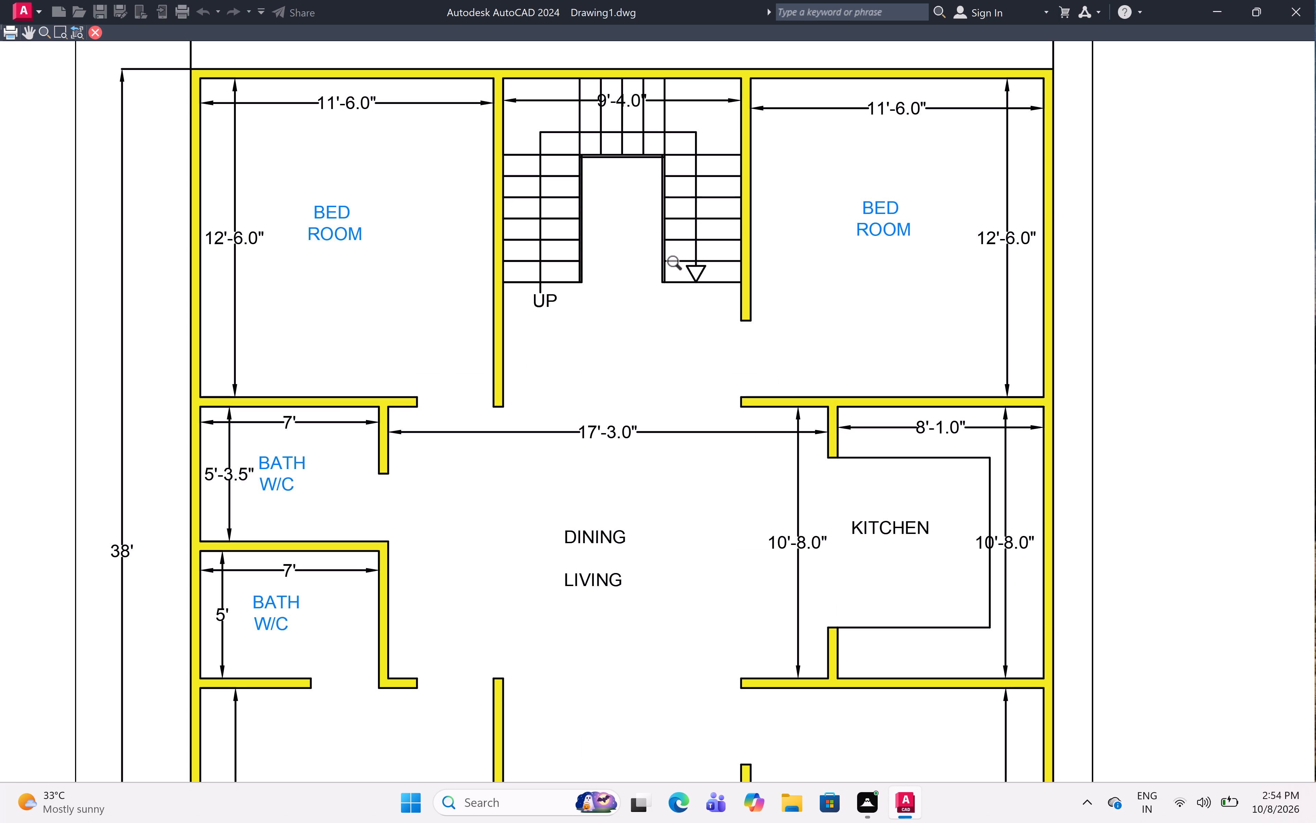
scroll(684, 244, "down", 4)
scroll(686, 252, "up", 2)
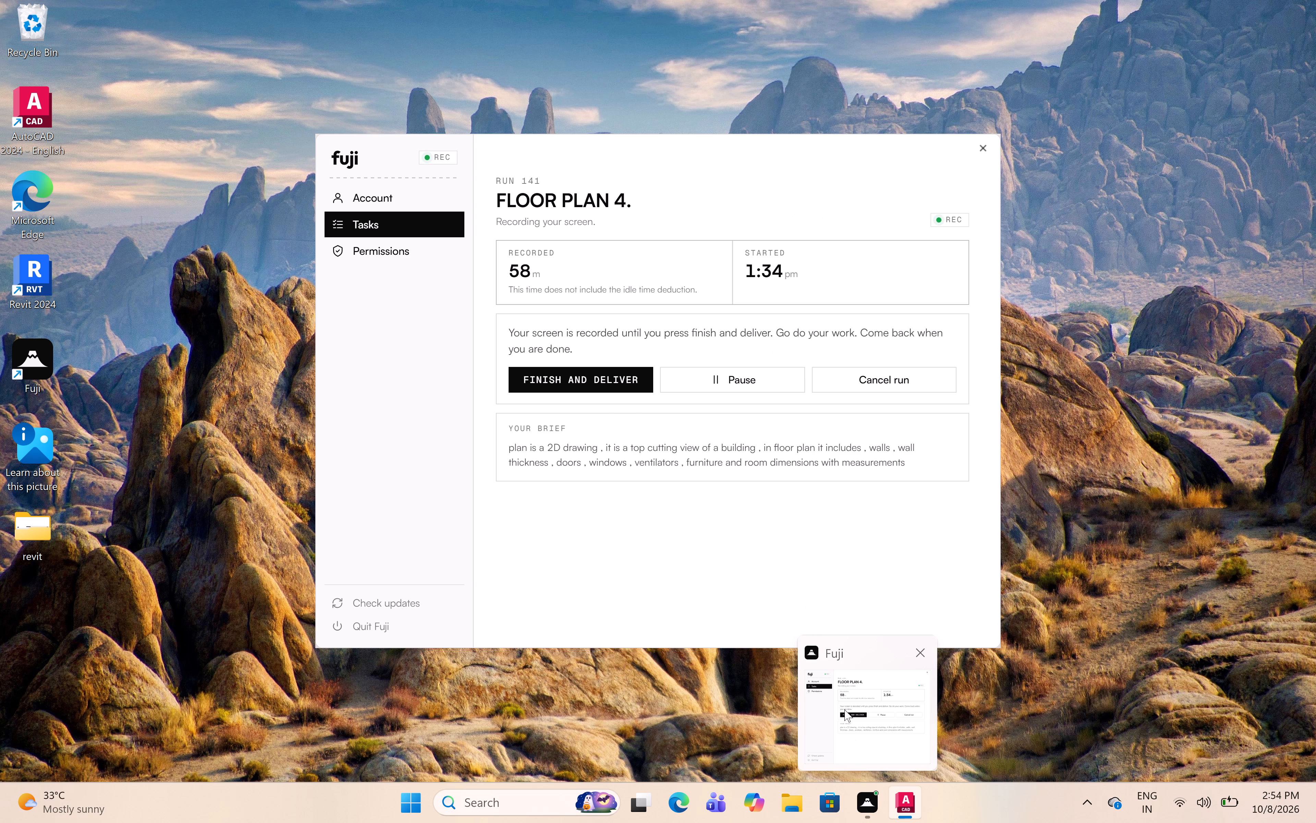
scroll(688, 445, "down", 1)
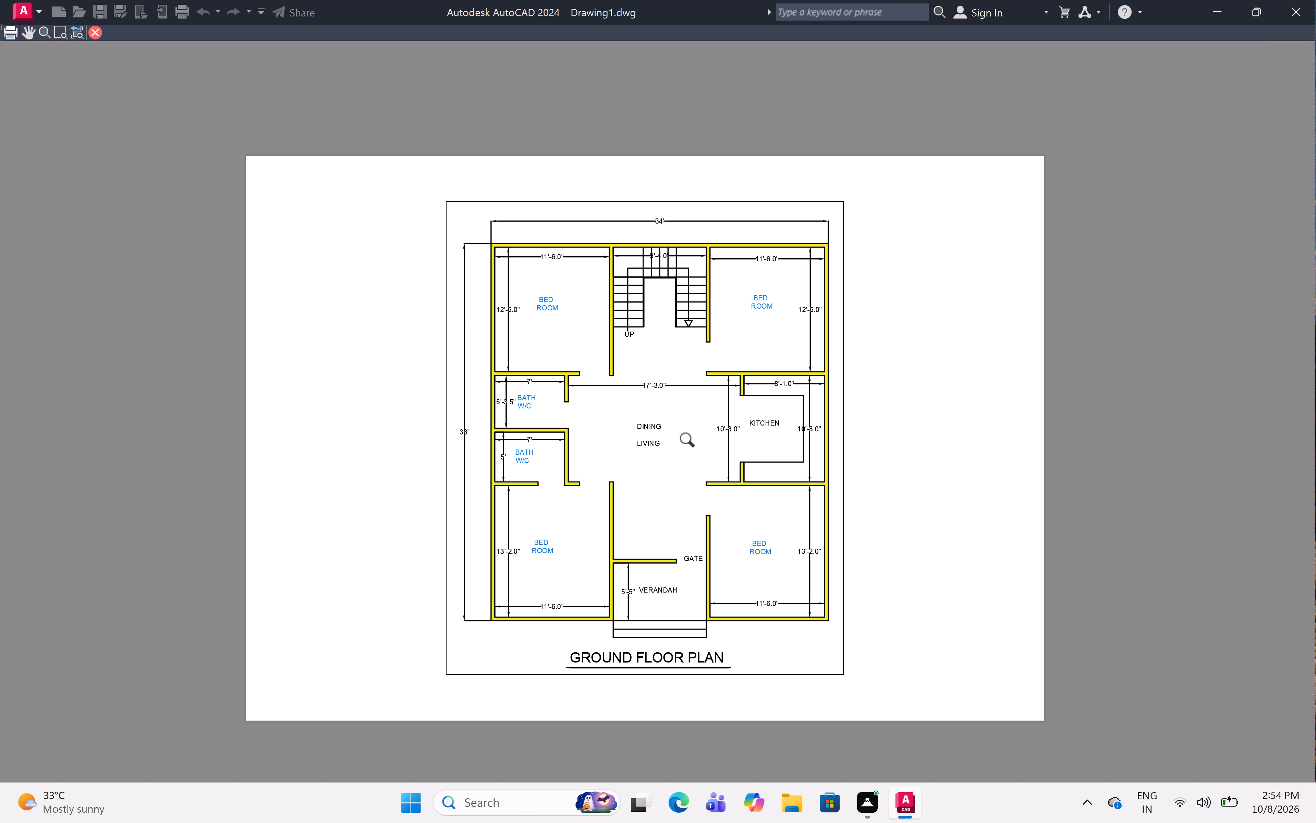
scroll(779, 408, "up", 1)
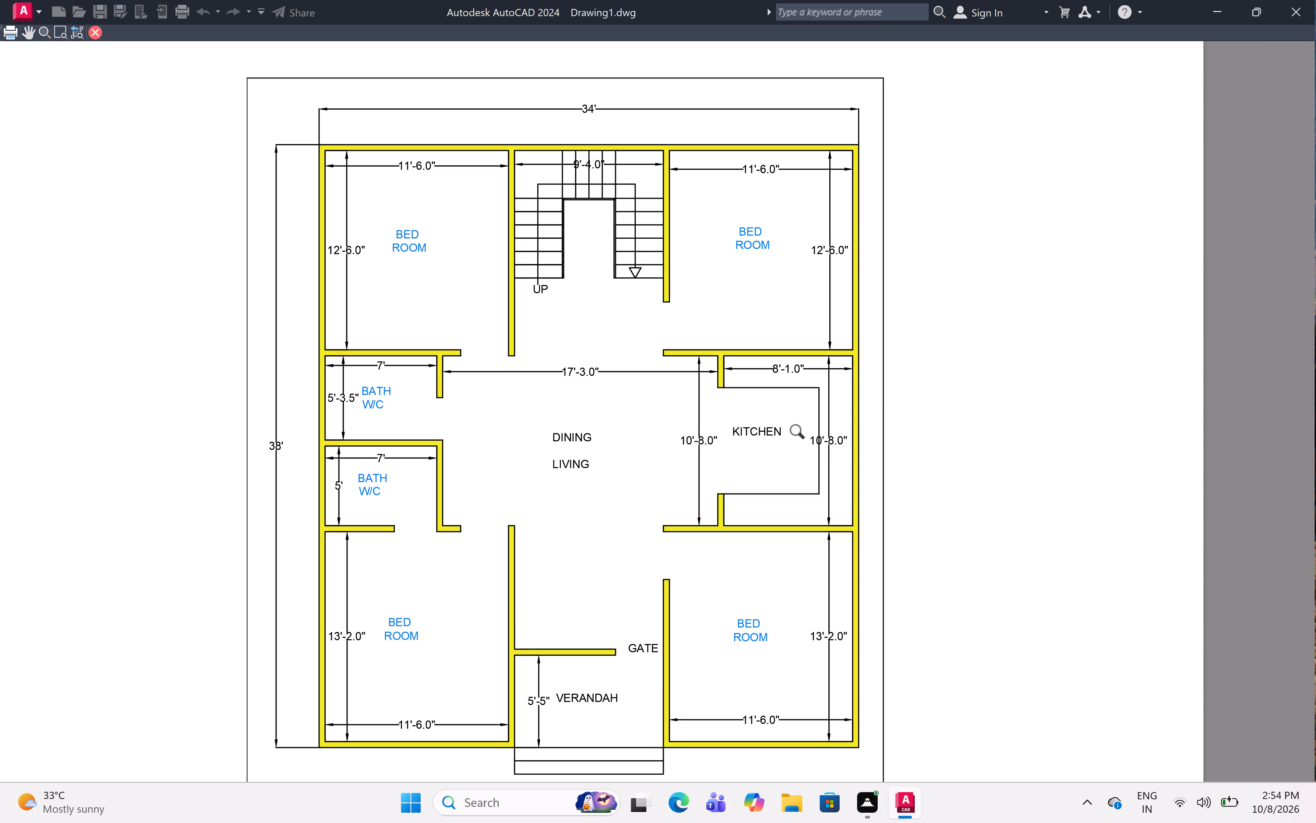
middle_click_drag(816, 447, 823, 431)
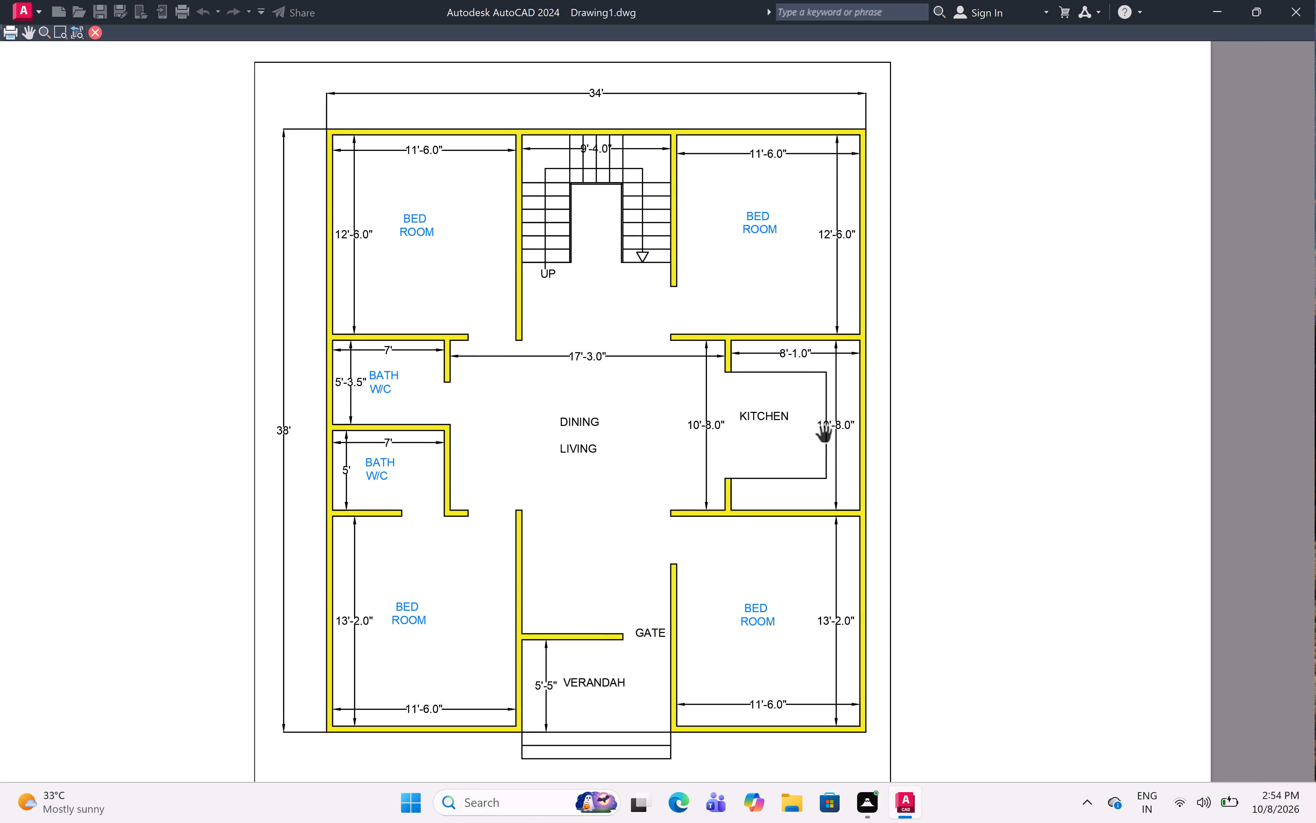
middle_click_drag(825, 445, 927, 428)
middle_click_drag(908, 433, 922, 429)
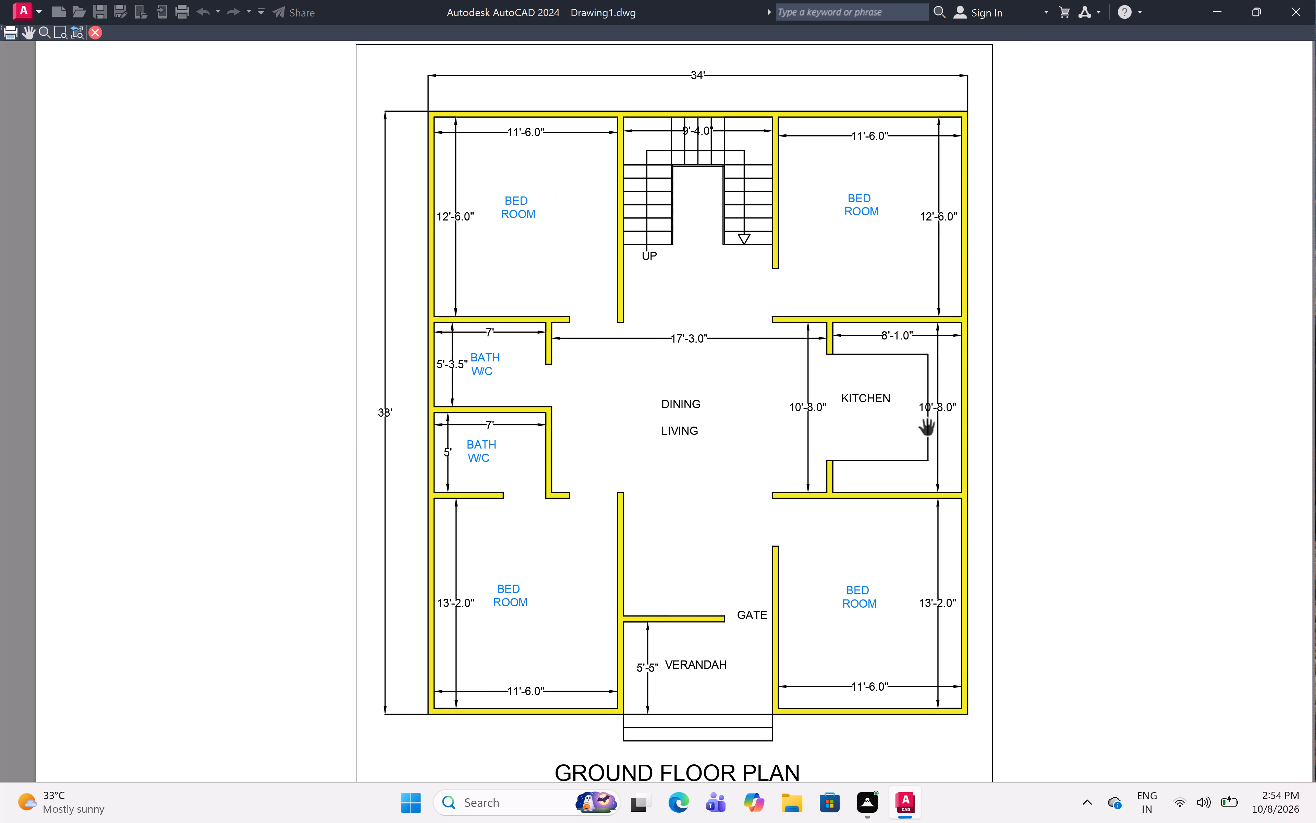
middle_click_drag(922, 429, 904, 434)
middle_click(858, 450)
middle_click(858, 450)
middle_click(858, 450)
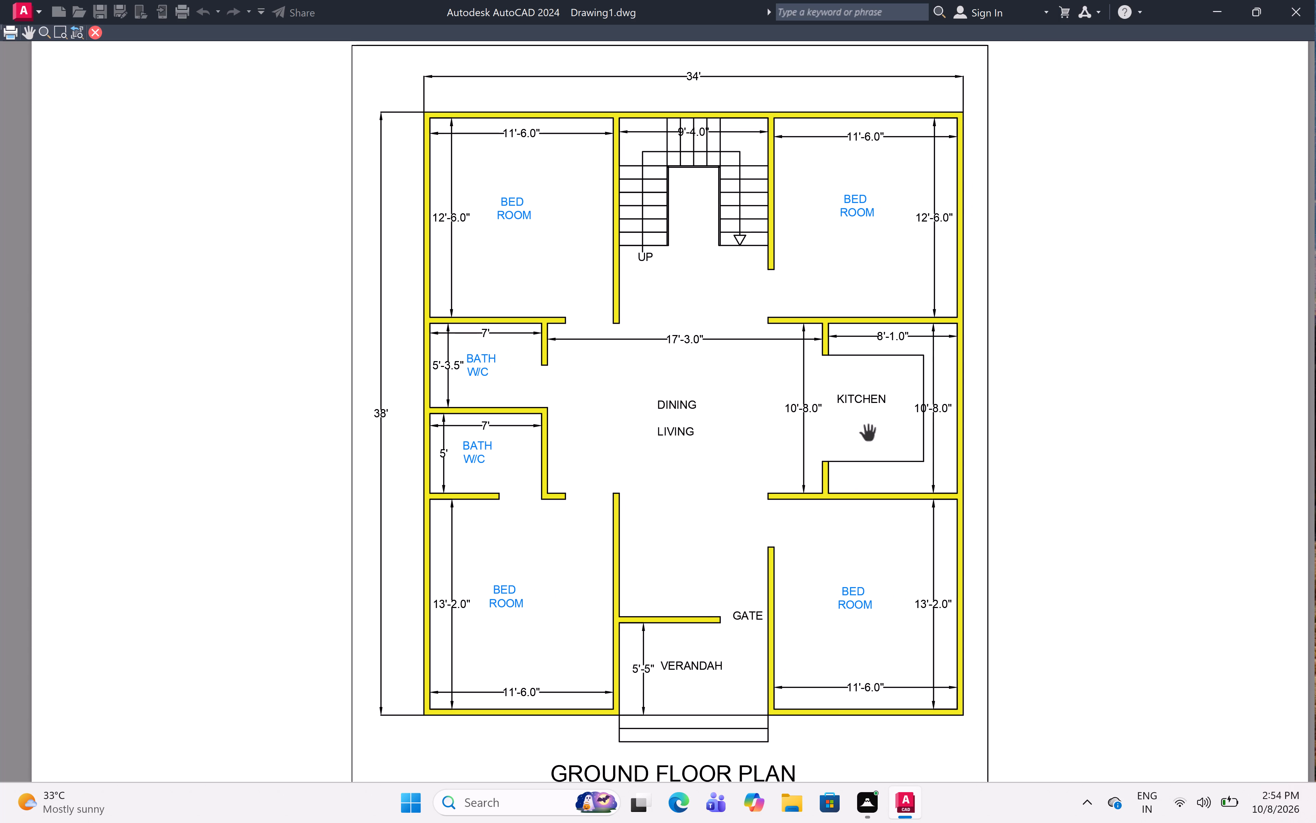
scroll(872, 413, "down", 2)
middle_click_drag(964, 415, 940, 439)
middle_click(940, 439)
scroll(940, 438, "up", 1)
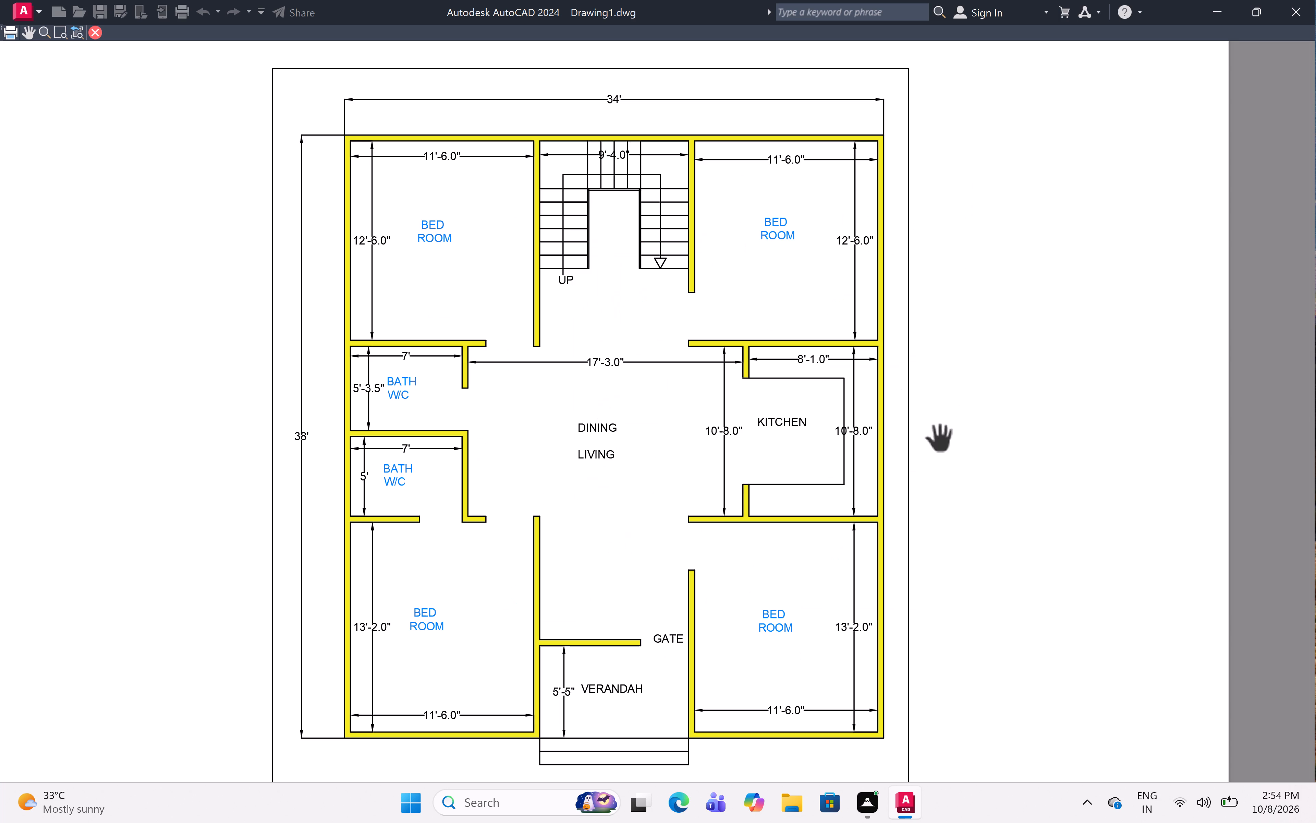
middle_click_drag(940, 438, 957, 413)
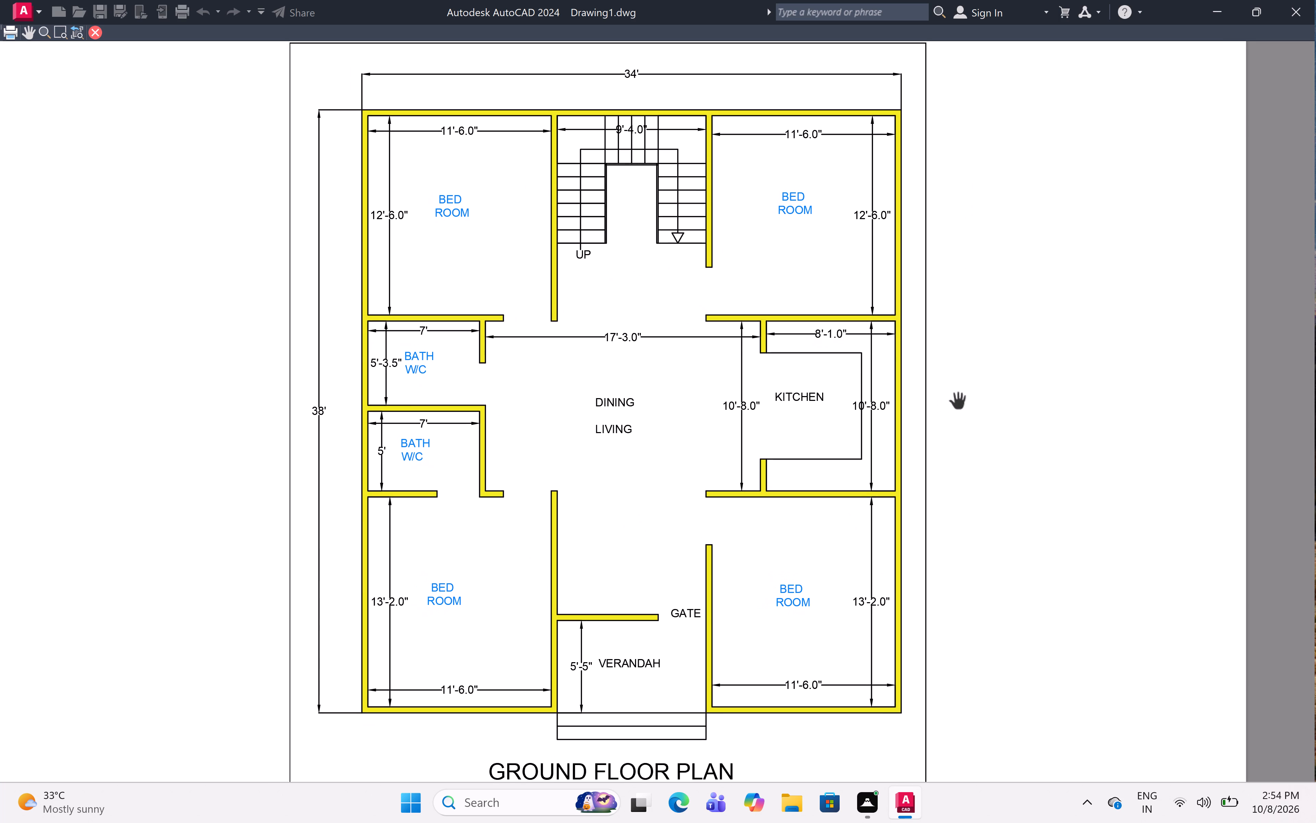
right_click(958, 401)
left_click(1060, 410)
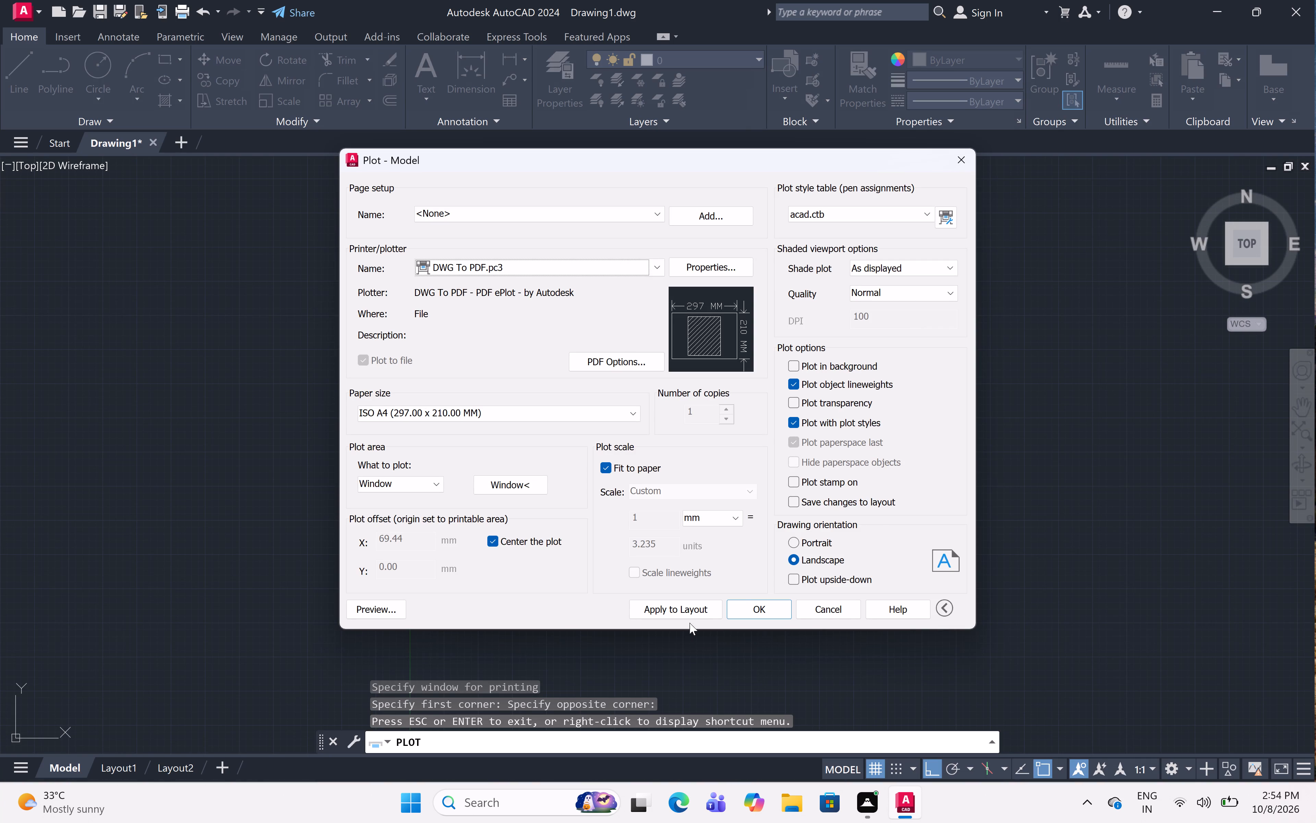
Apply the current plot settings to the layout.
left_click(690, 609)
Plot the ground floor plan to a PDF named 8-10-26 PLAN (4) in Documents, and close the PDF after it opens.
left_click(777, 604)
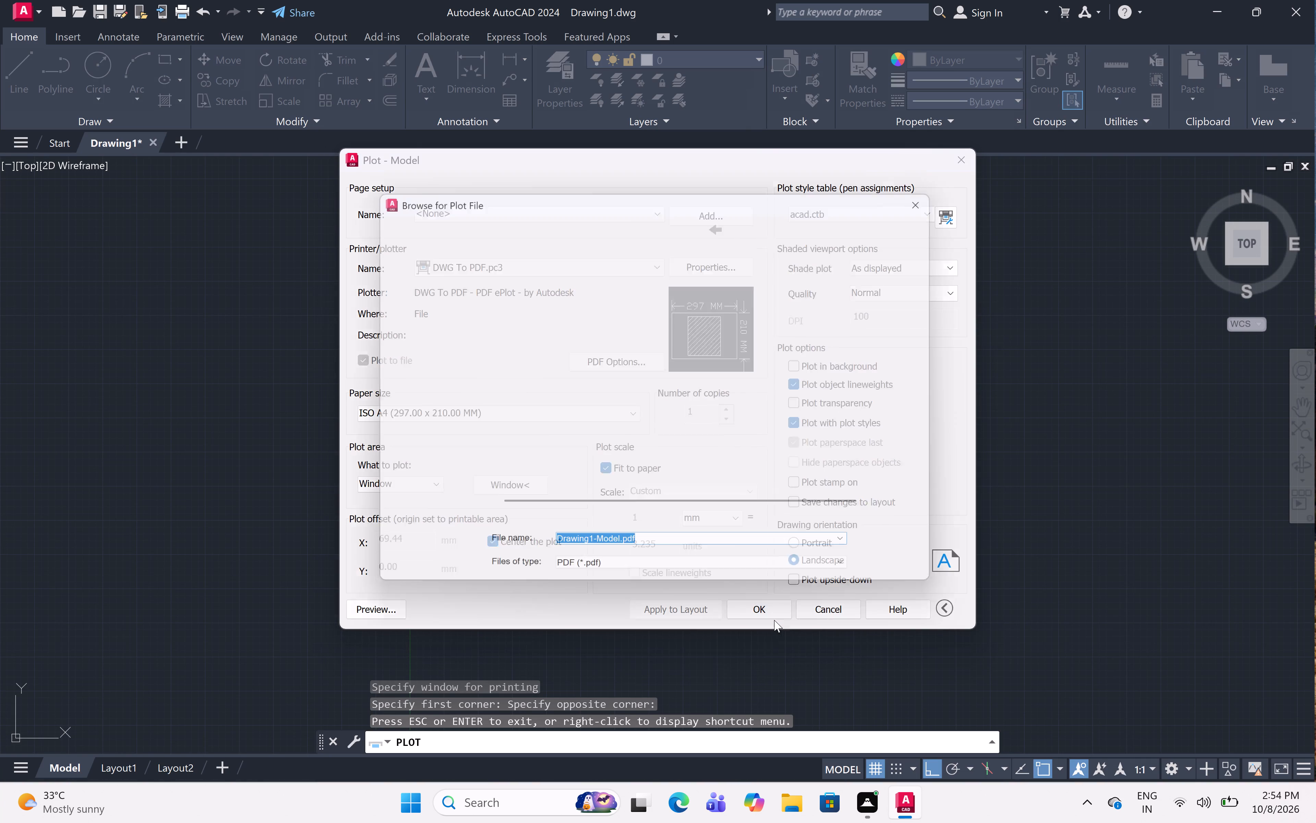
key("BackSpace")
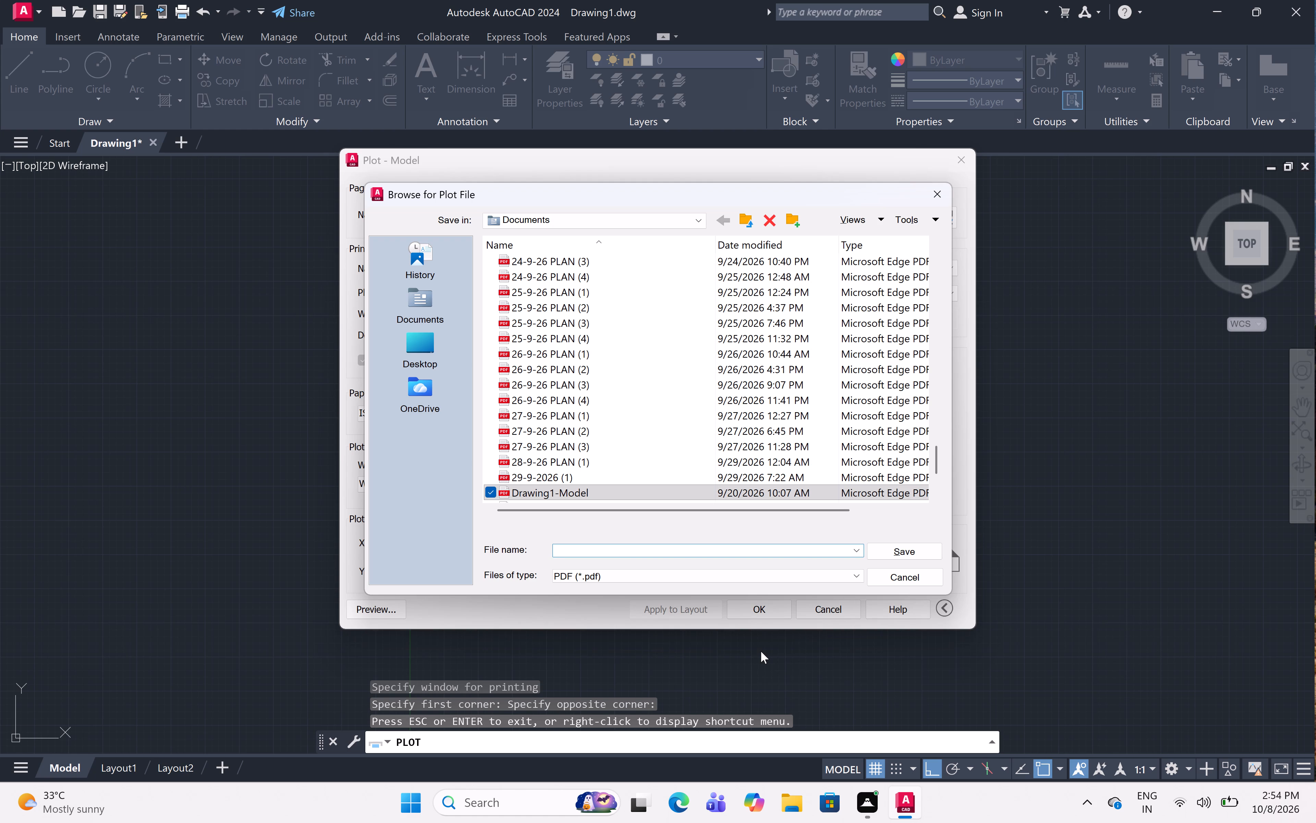
type("8-10-")
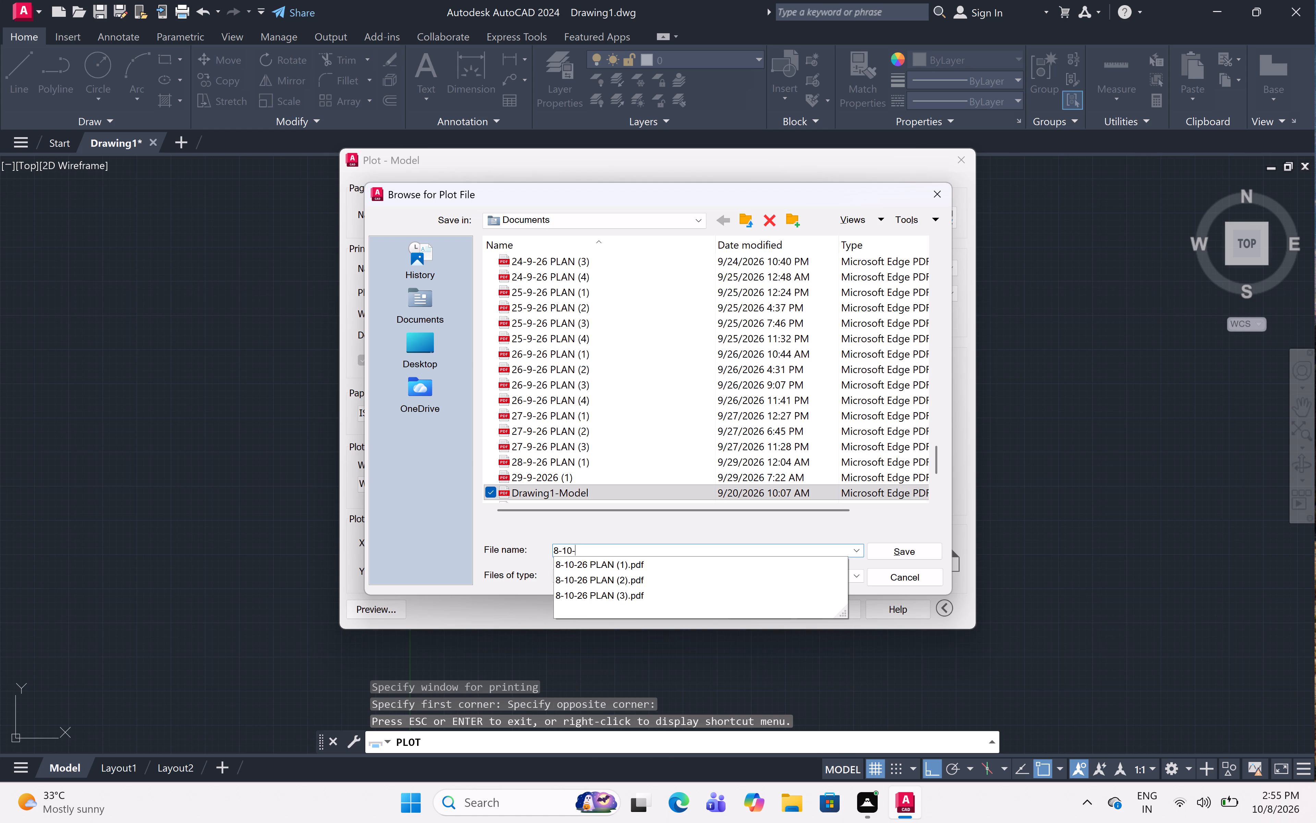
type("26")
key("space")
type("PLAN")
key("space")
key("shift+parenleft")
key("4")
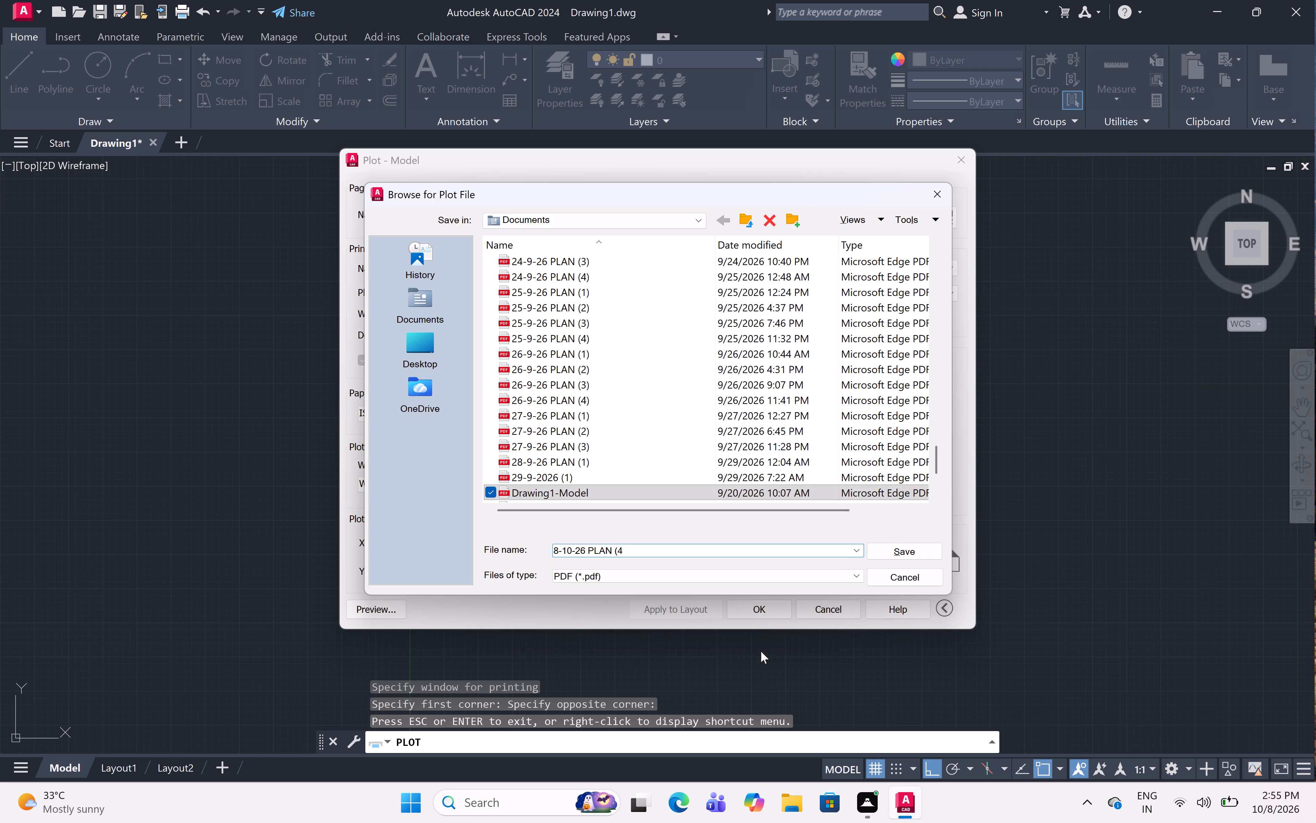
key("shift+parenright")
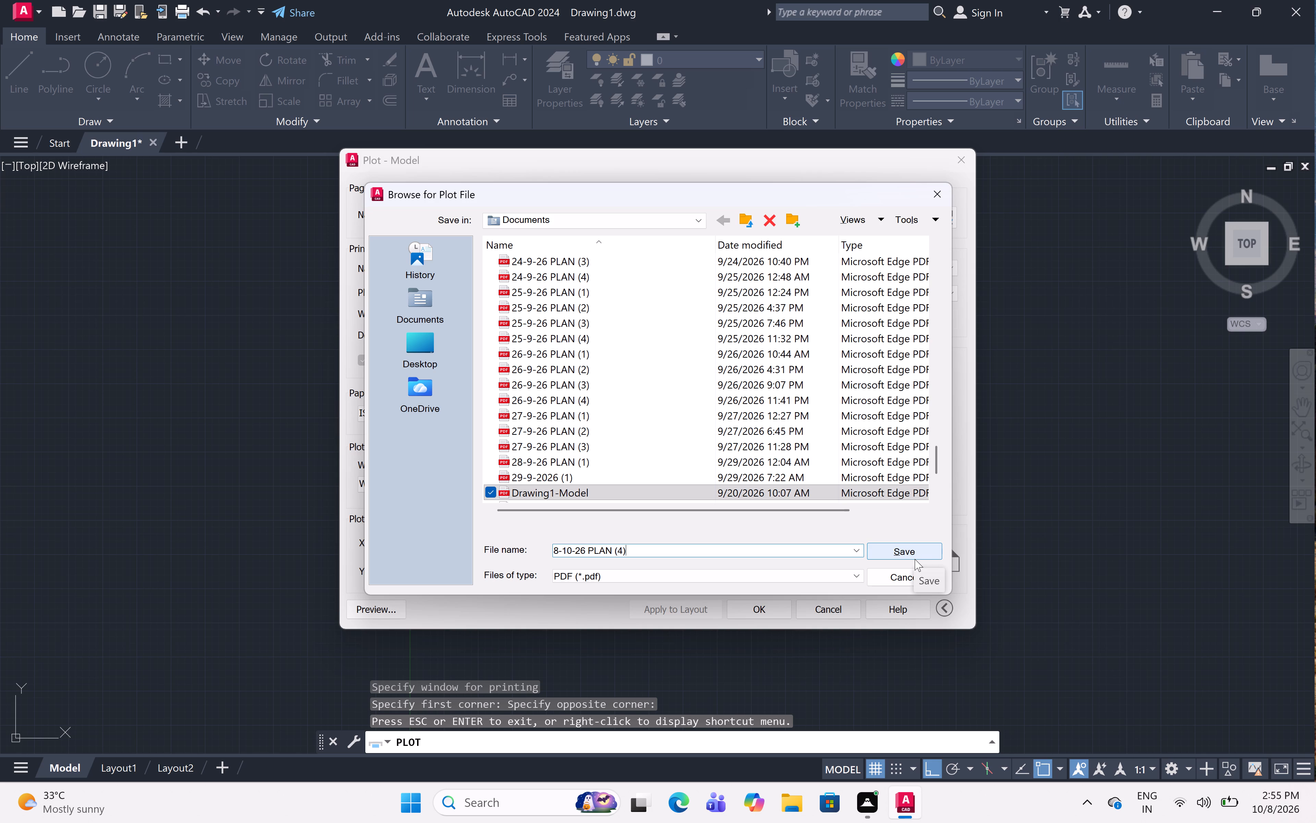
left_click(915, 547)
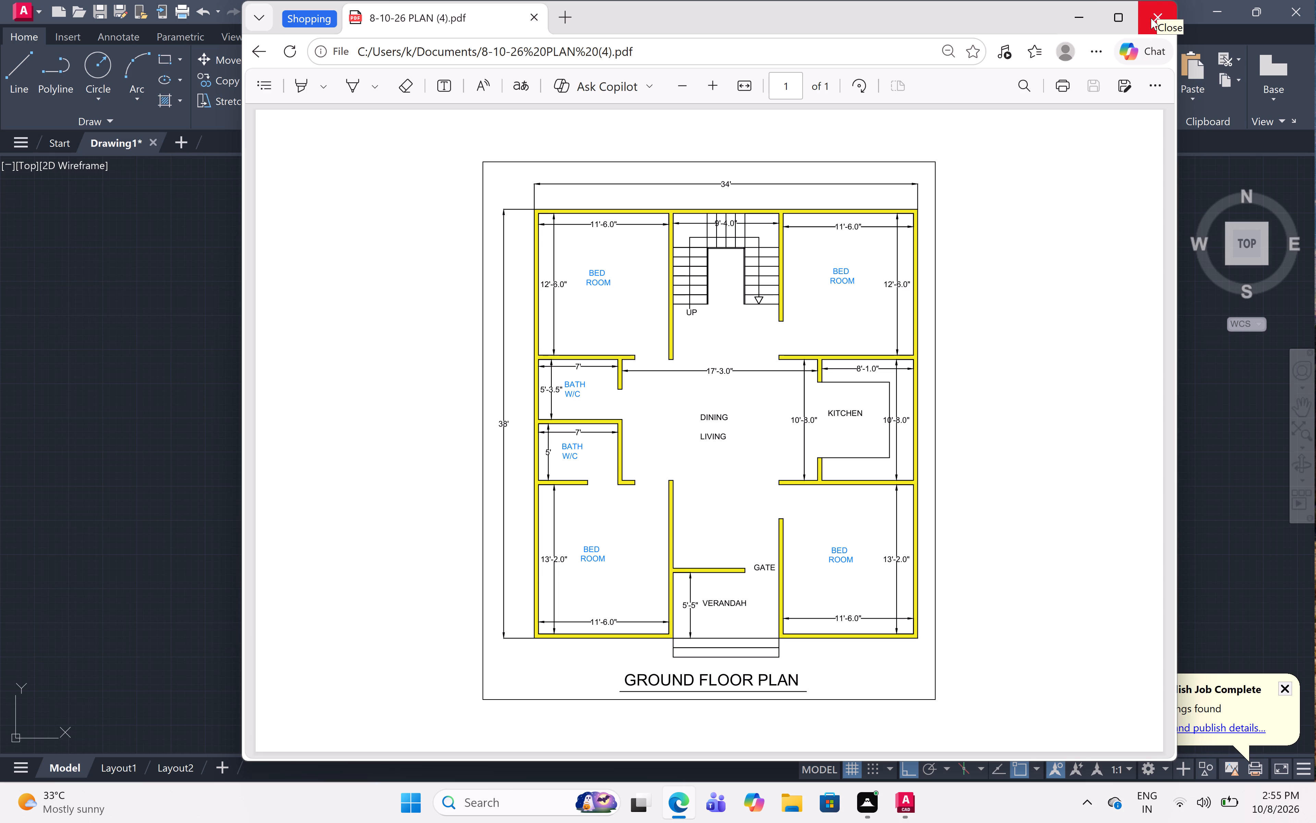
left_click(1156, 8)
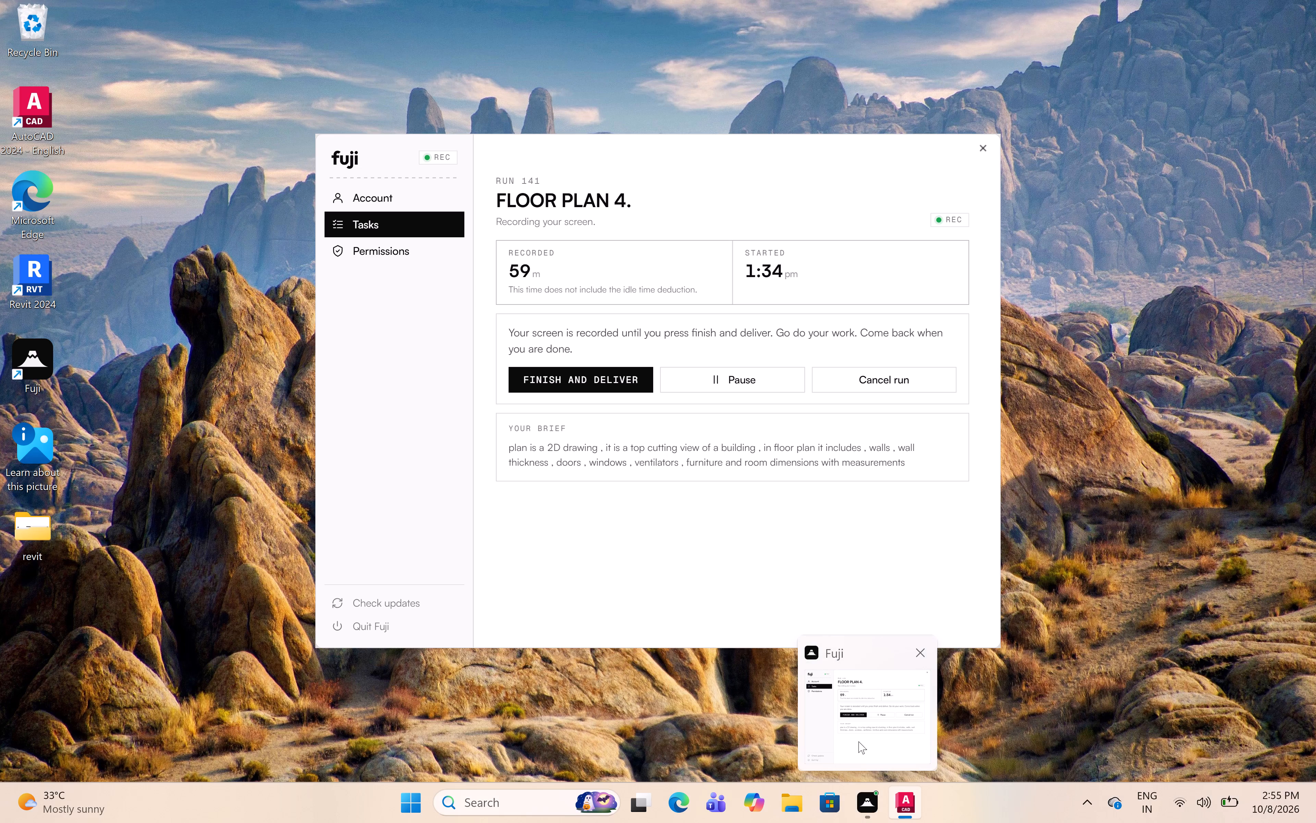
Offset the inner railing lines along both sides and the top of the staircase well 1" inward.
scroll(720, 514, "up", 1)
middle_click_drag(720, 513, 718, 529)
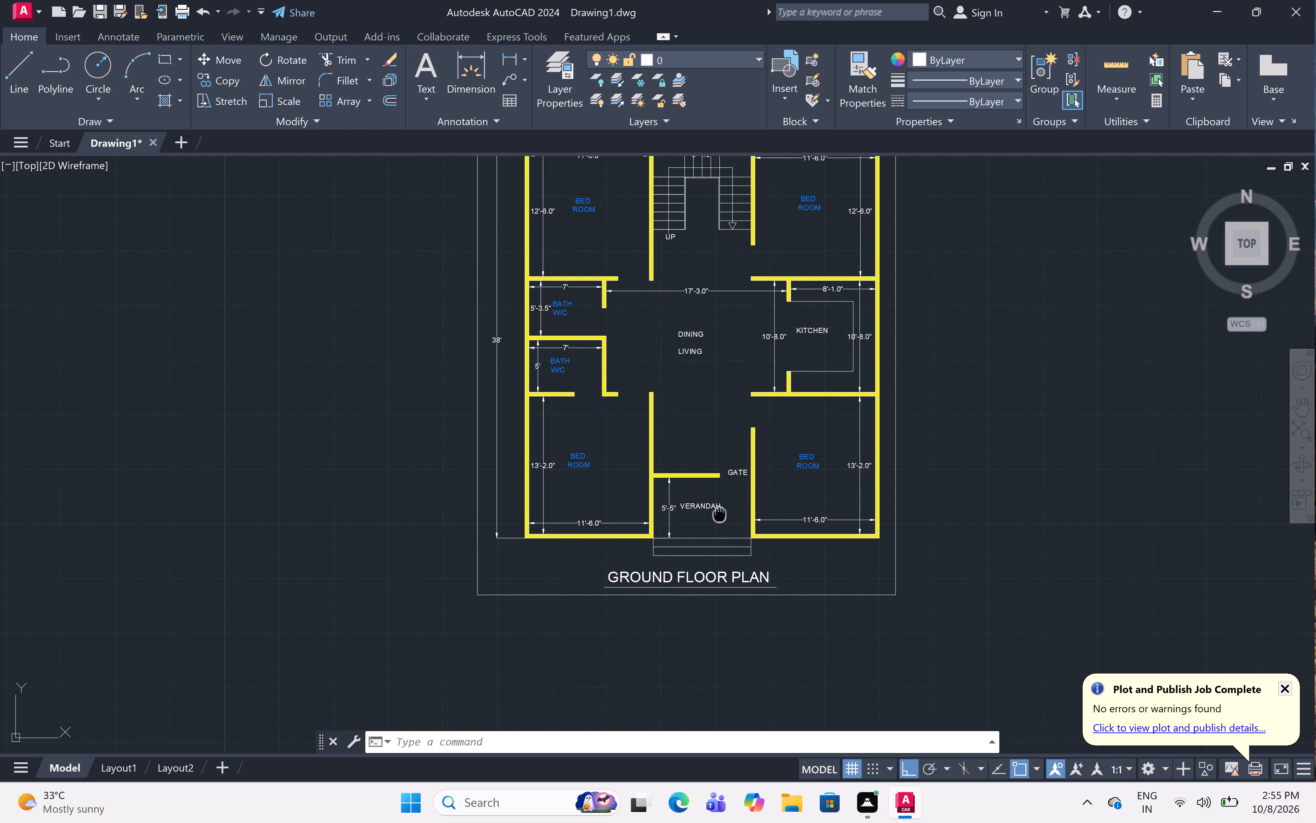
middle_click_drag(718, 529, 696, 622)
middle_click_drag(710, 557, 748, 537)
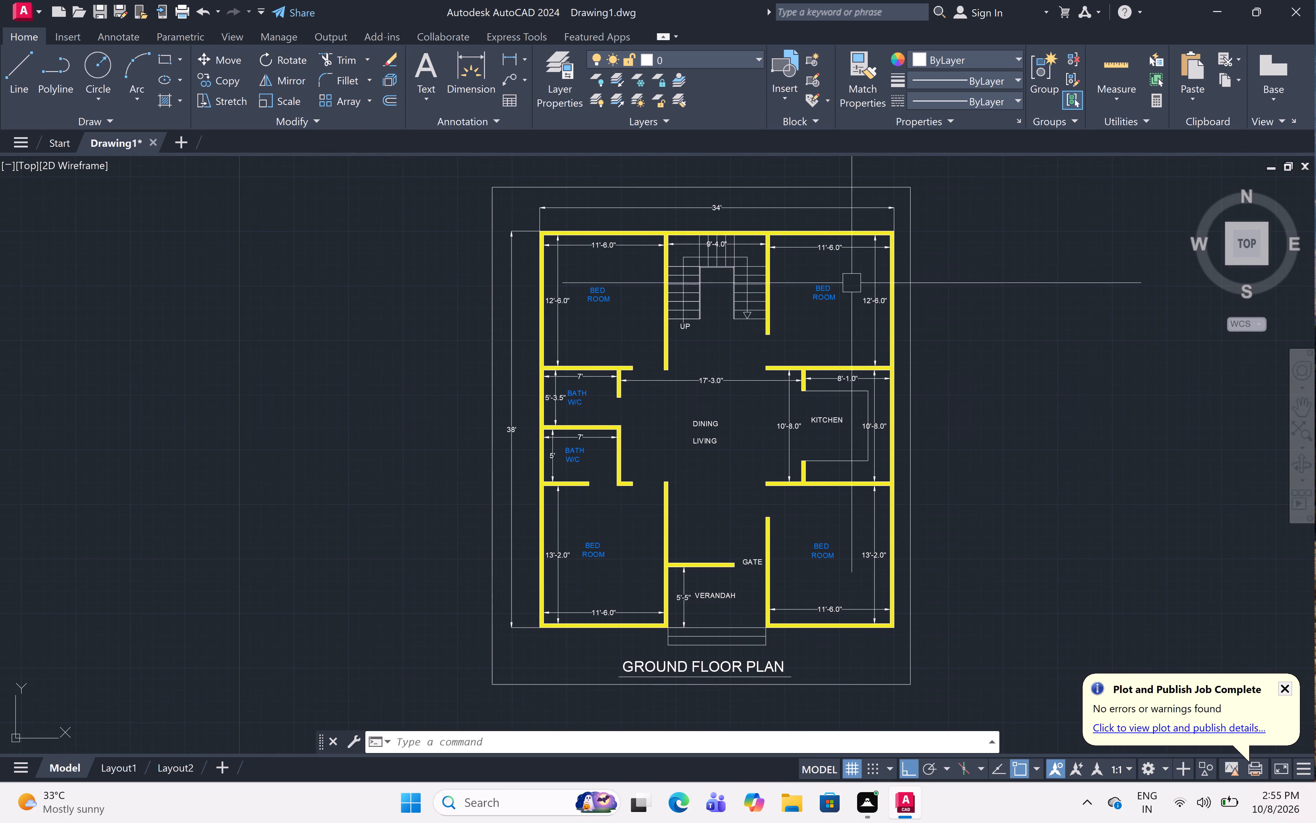
scroll(730, 284, "up", 6)
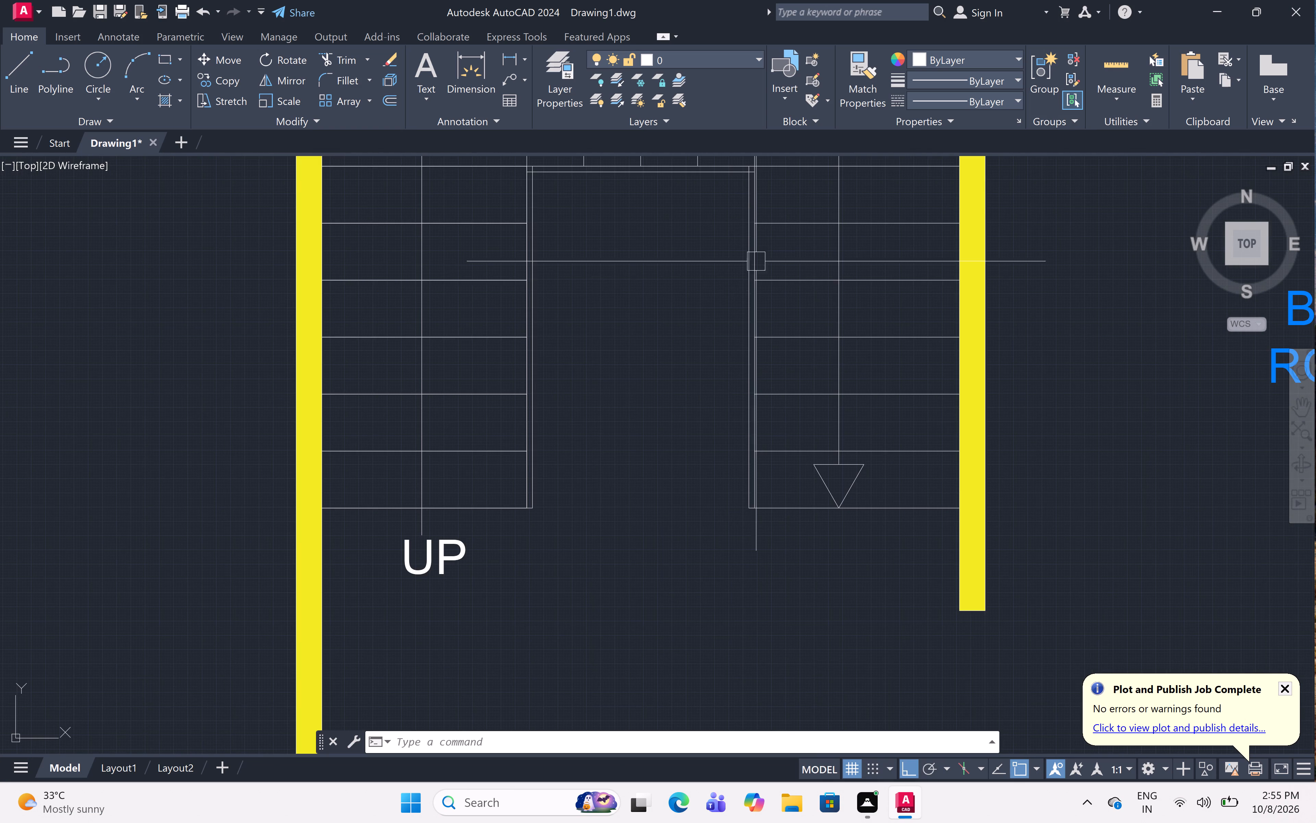
scroll(759, 258, "up", 1)
scroll(726, 286, "down", 1)
middle_click_drag(725, 286, 732, 362)
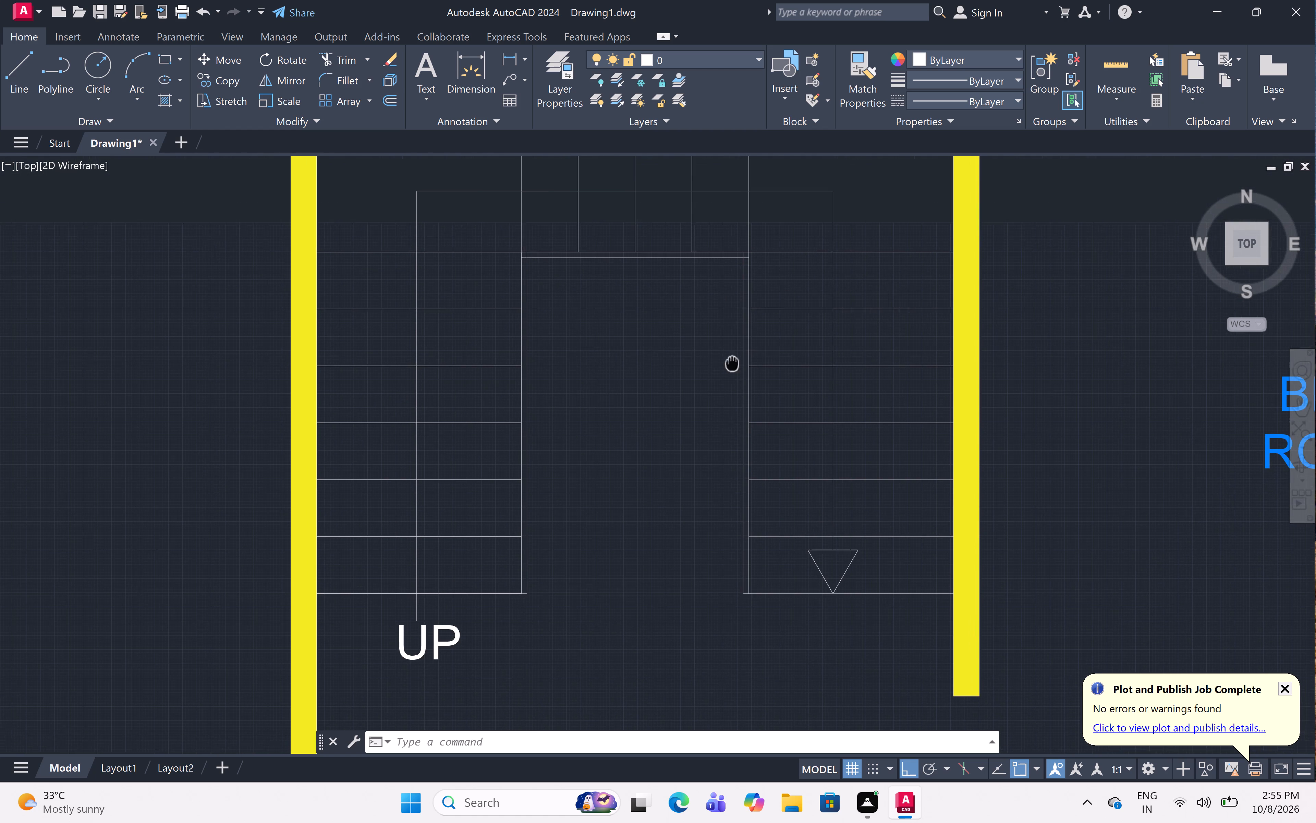
scroll(726, 258, "up", 2)
left_click(726, 258)
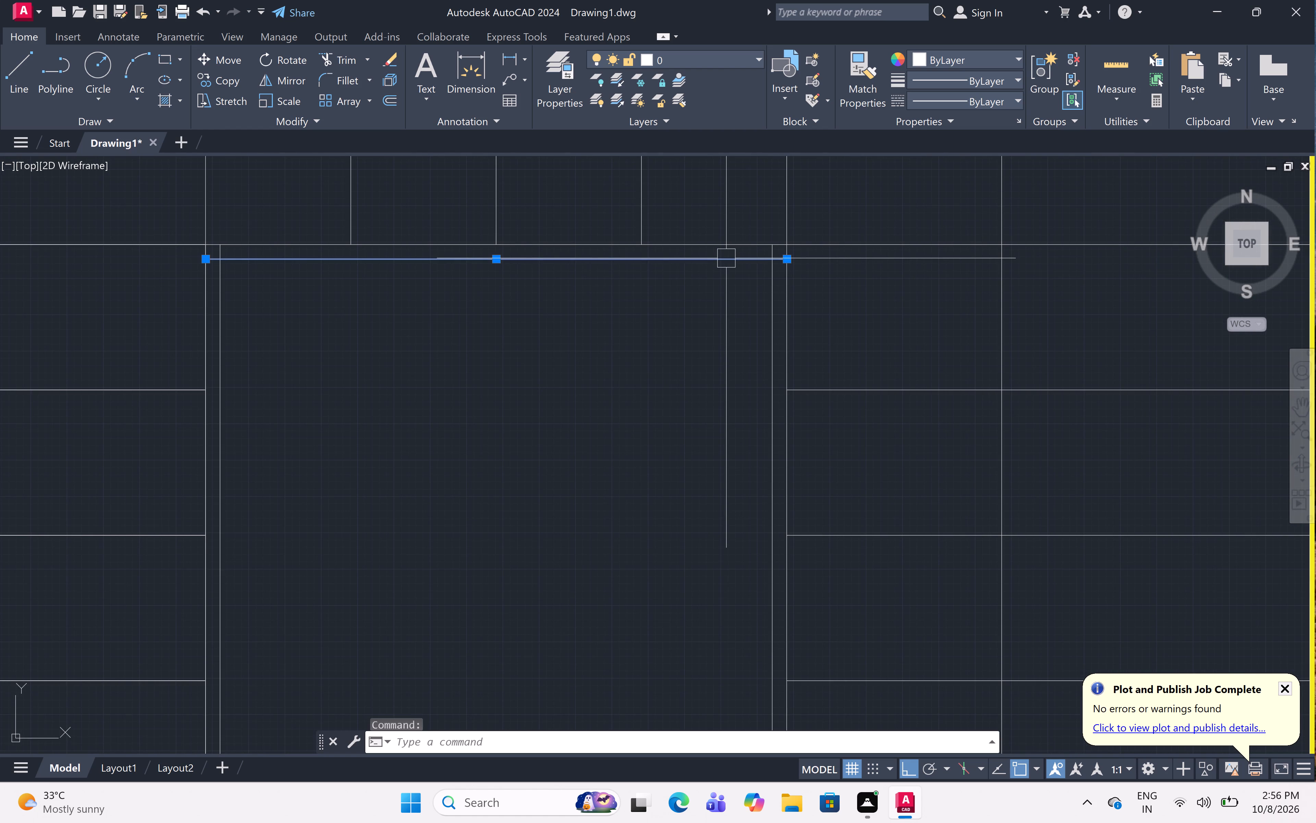
left_click(769, 312)
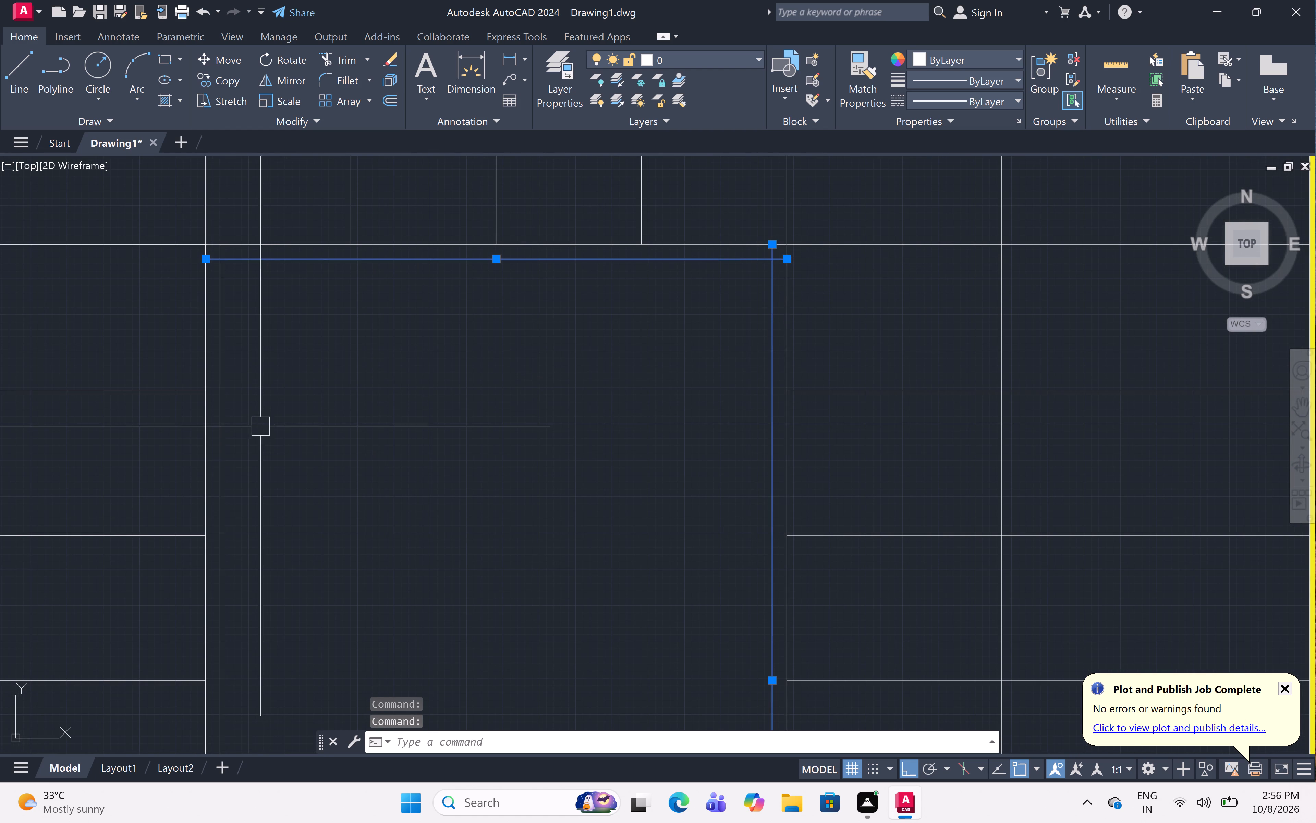
left_click(218, 400)
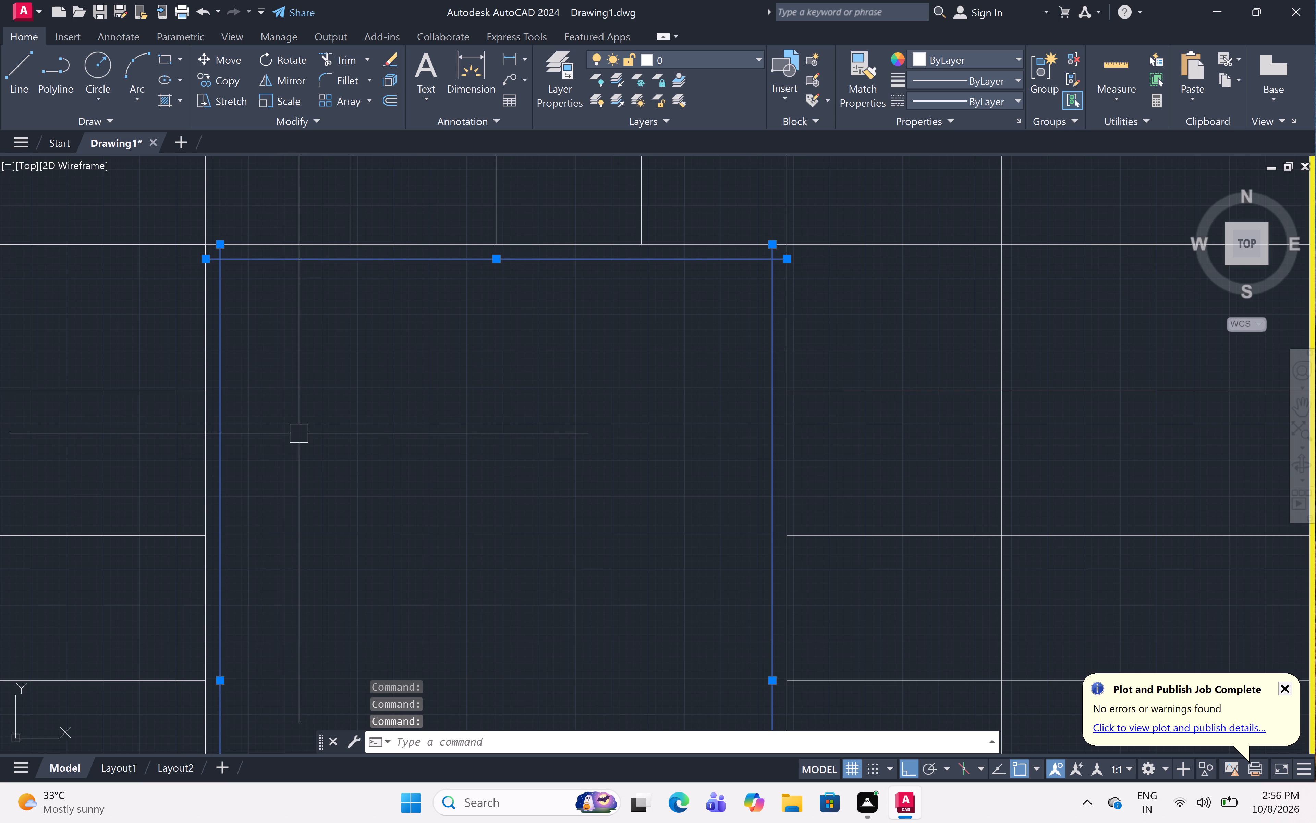
type("OFF")
key("space")
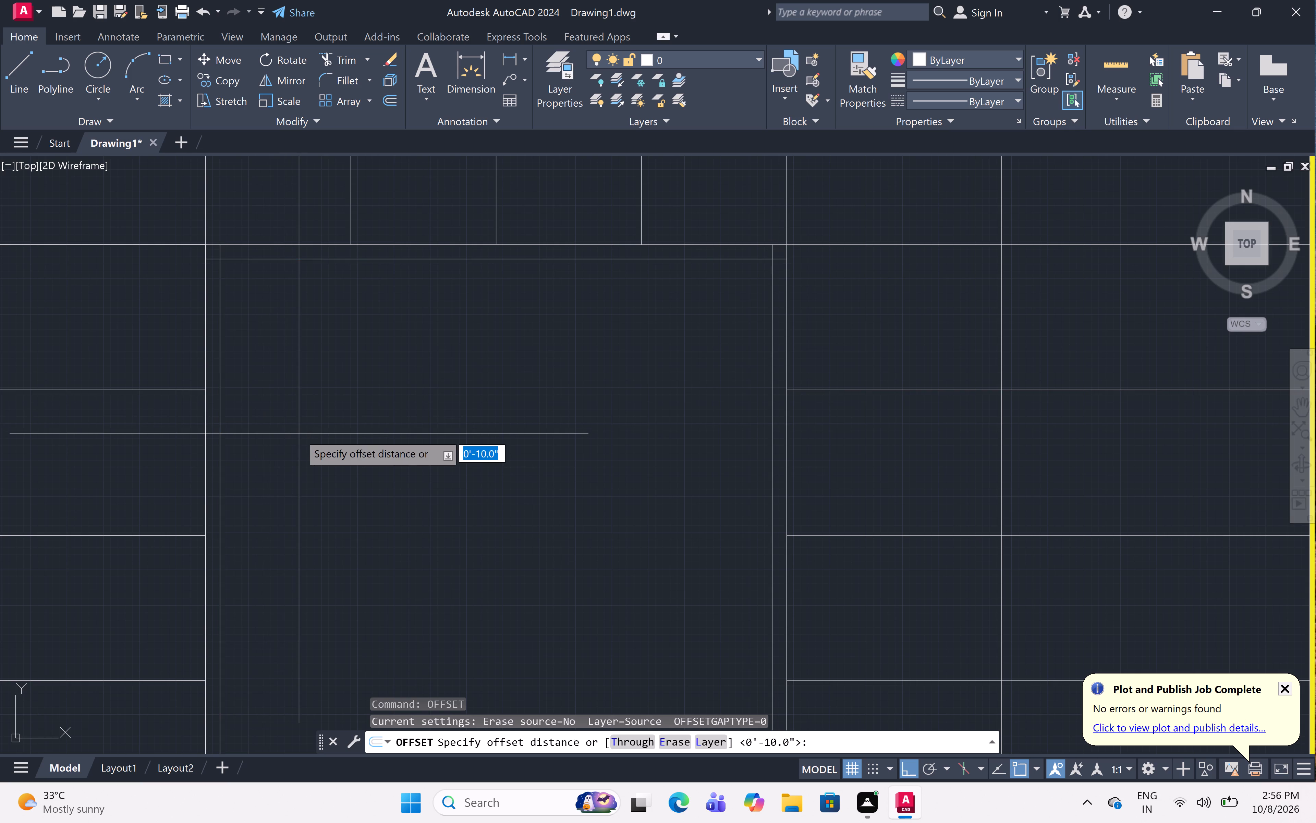
key("2")
key("BackSpace")
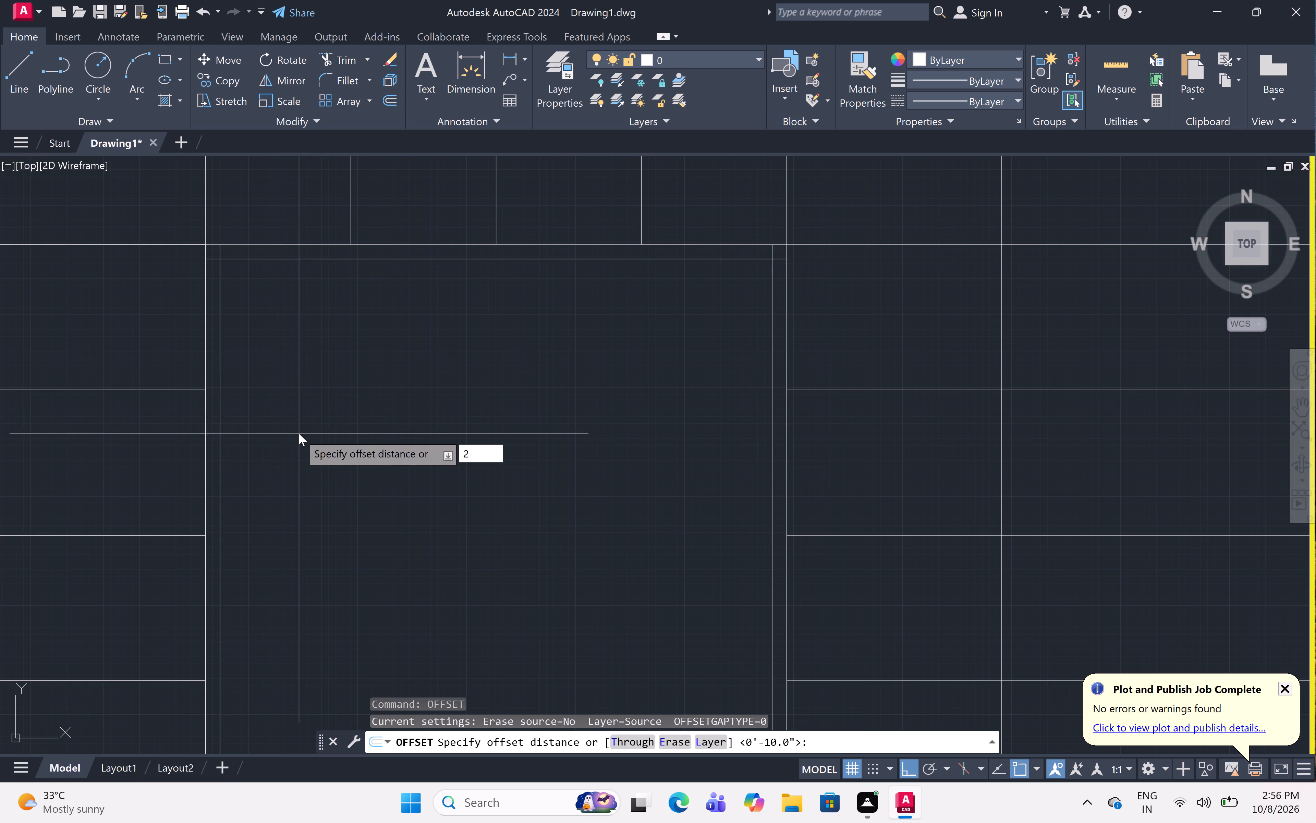
type("1\"")
key("space")
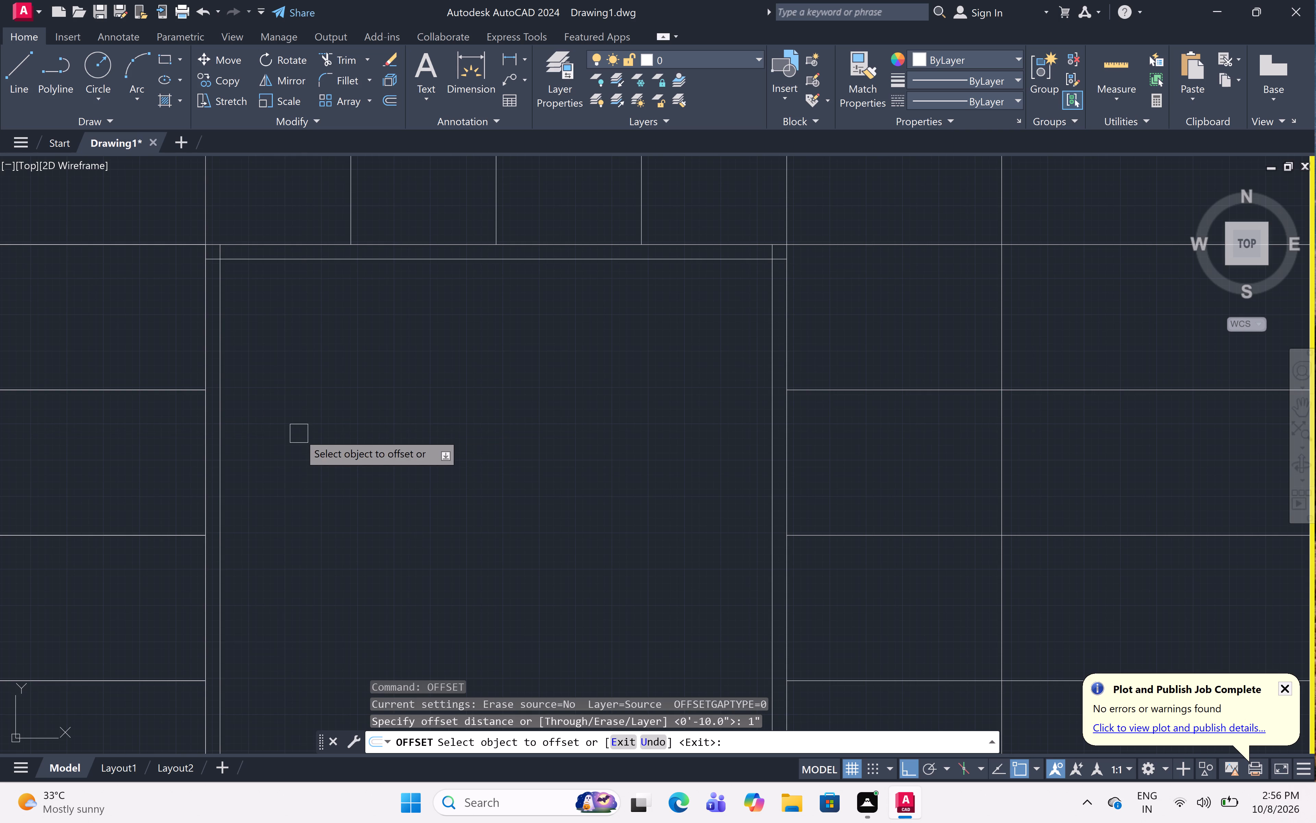
left_click(227, 413)
left_click(315, 409)
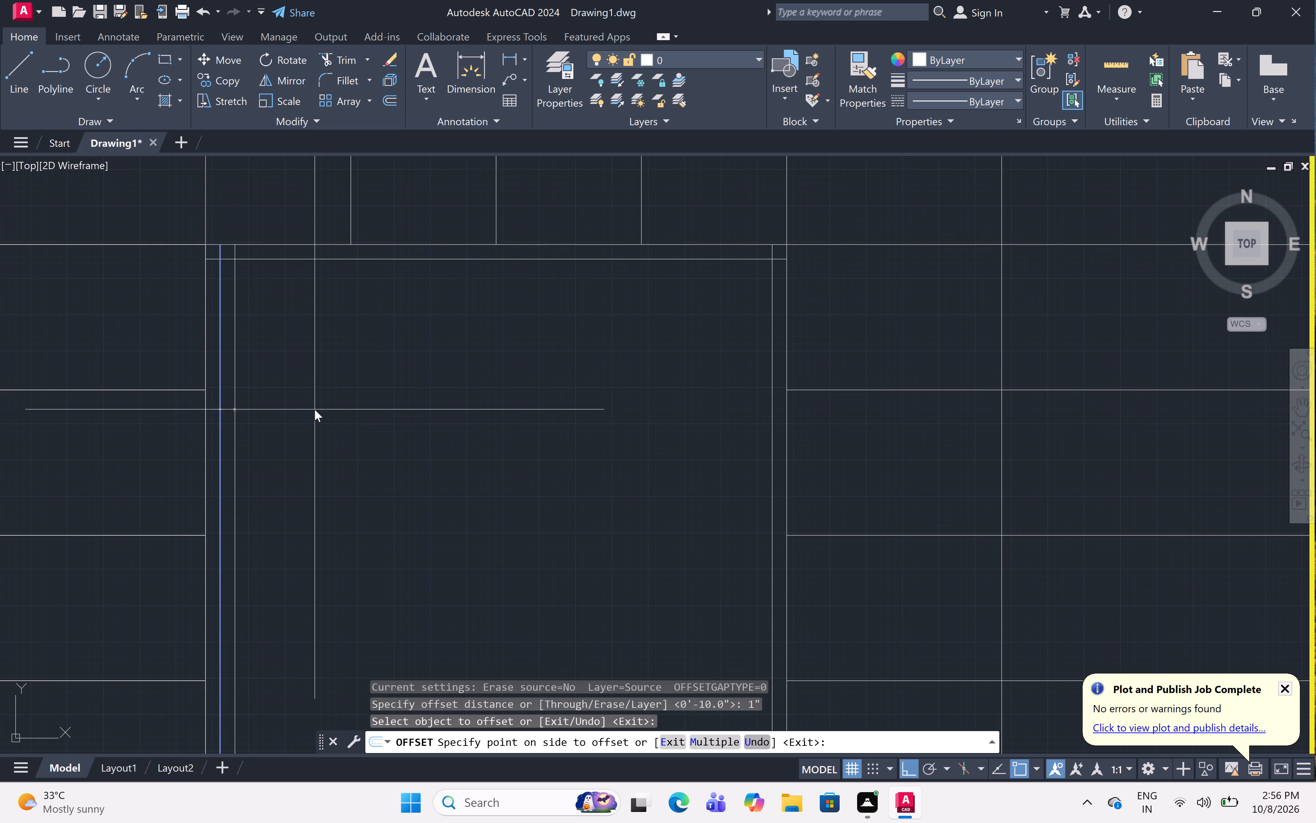
left_click(772, 450)
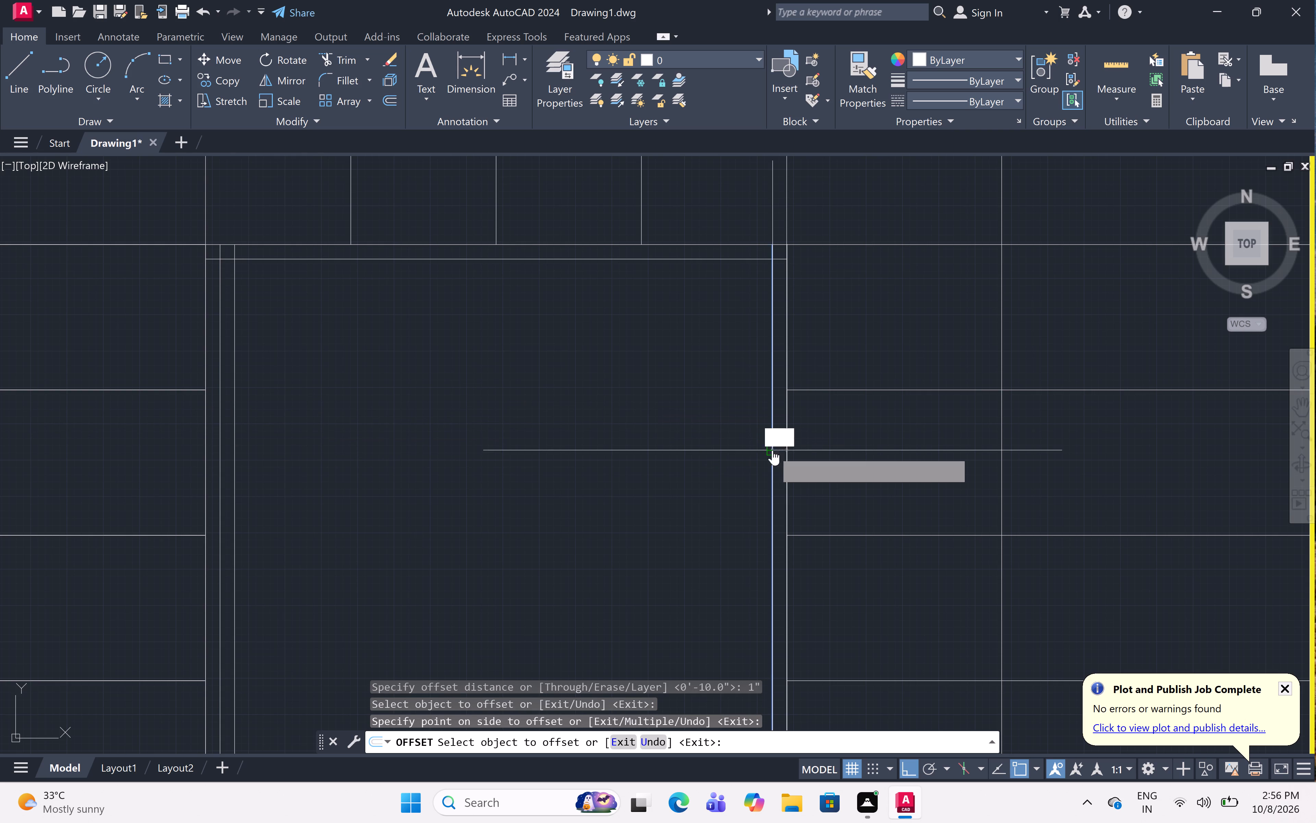
left_click(714, 468)
left_click(671, 254)
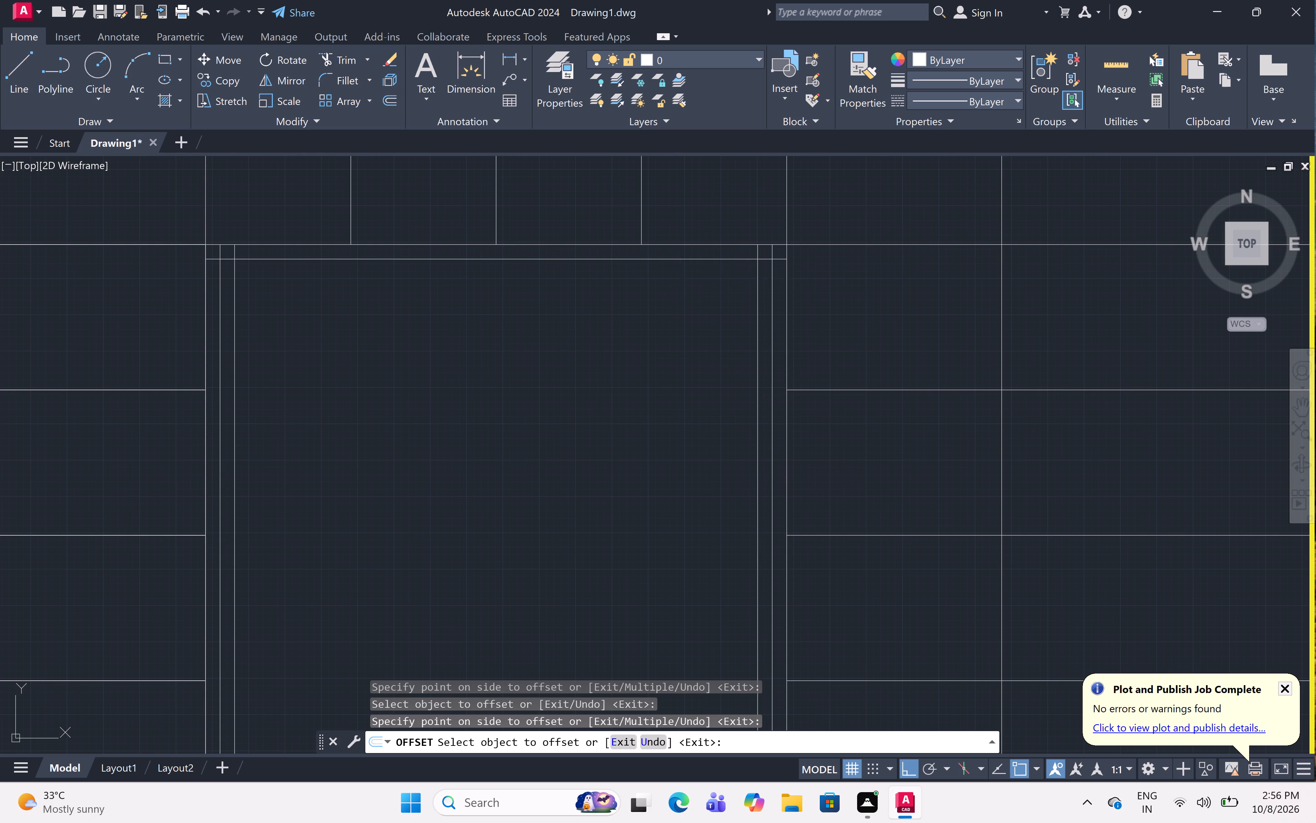
left_click_drag(685, 370, 685, 373)
scroll(679, 349, "down", 3)
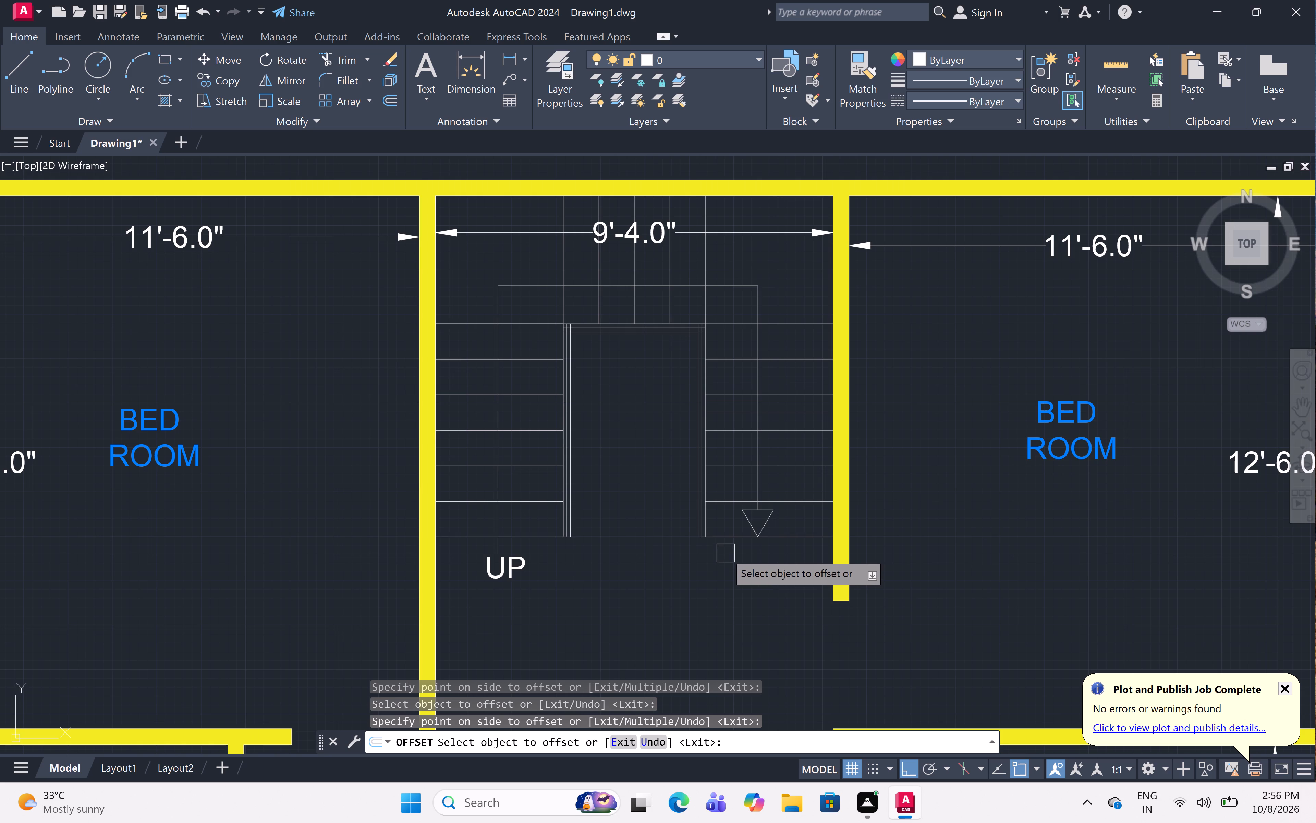
key("Escape")
Extend the bottom step lines of both stair flights to the new innermost railing lines beside the well.
scroll(685, 529, "up", 4)
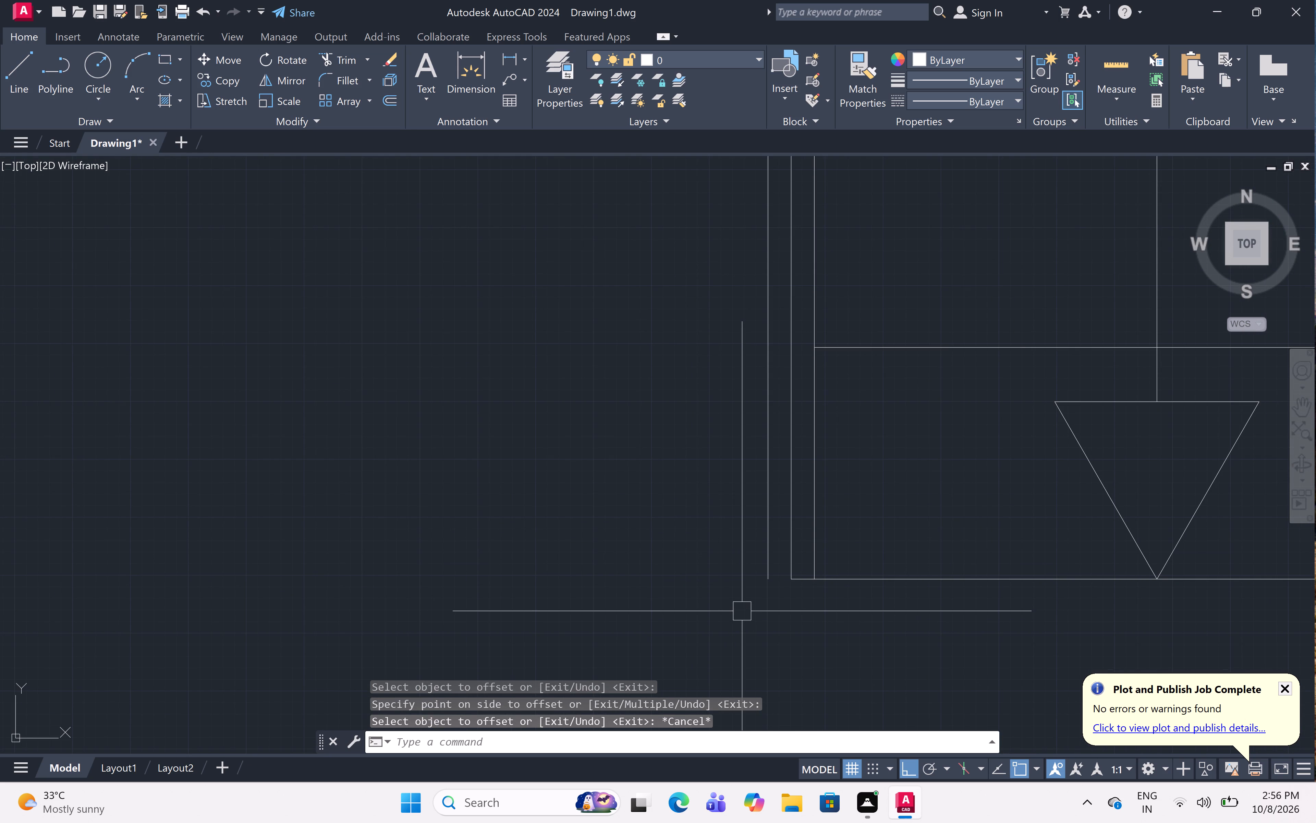
key("e")
type("X")
key("space")
scroll(765, 570, "up", 2)
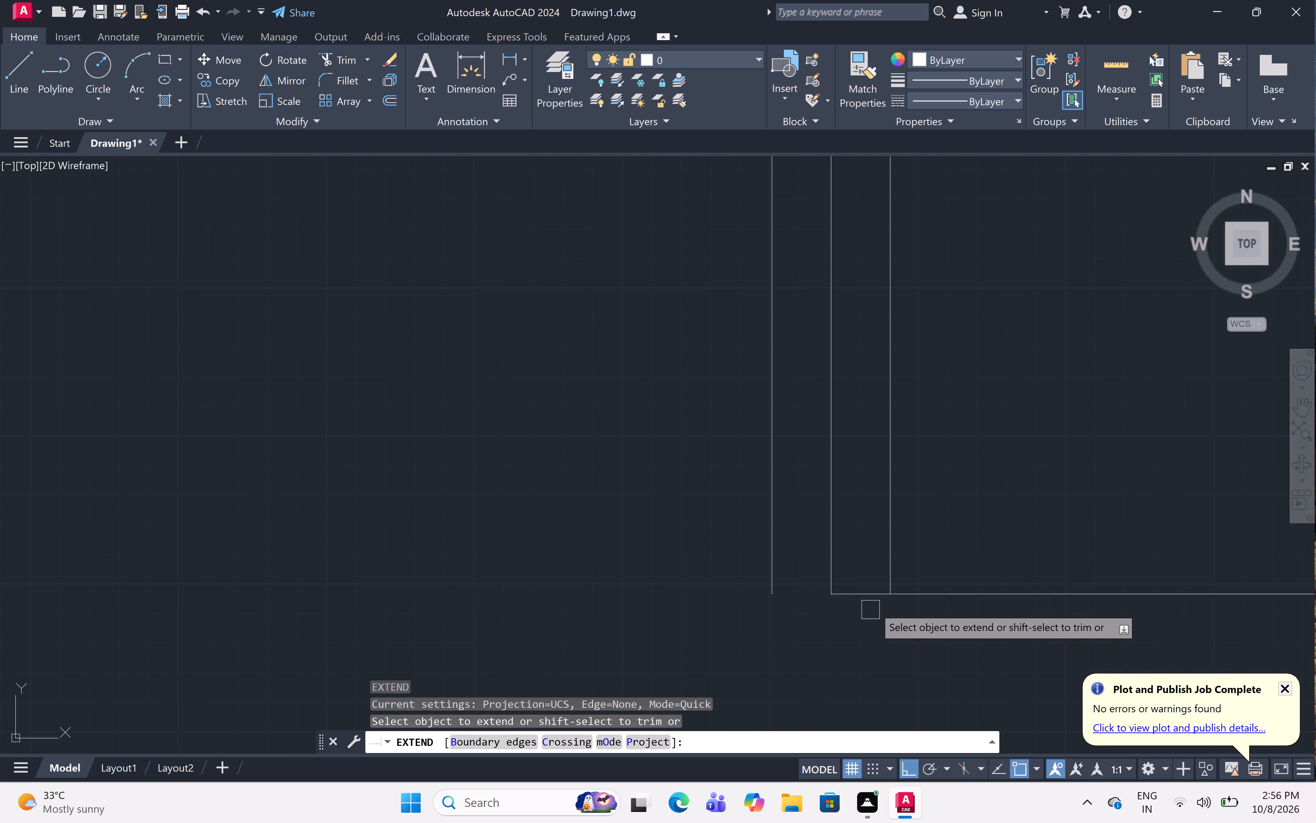
left_click(860, 596)
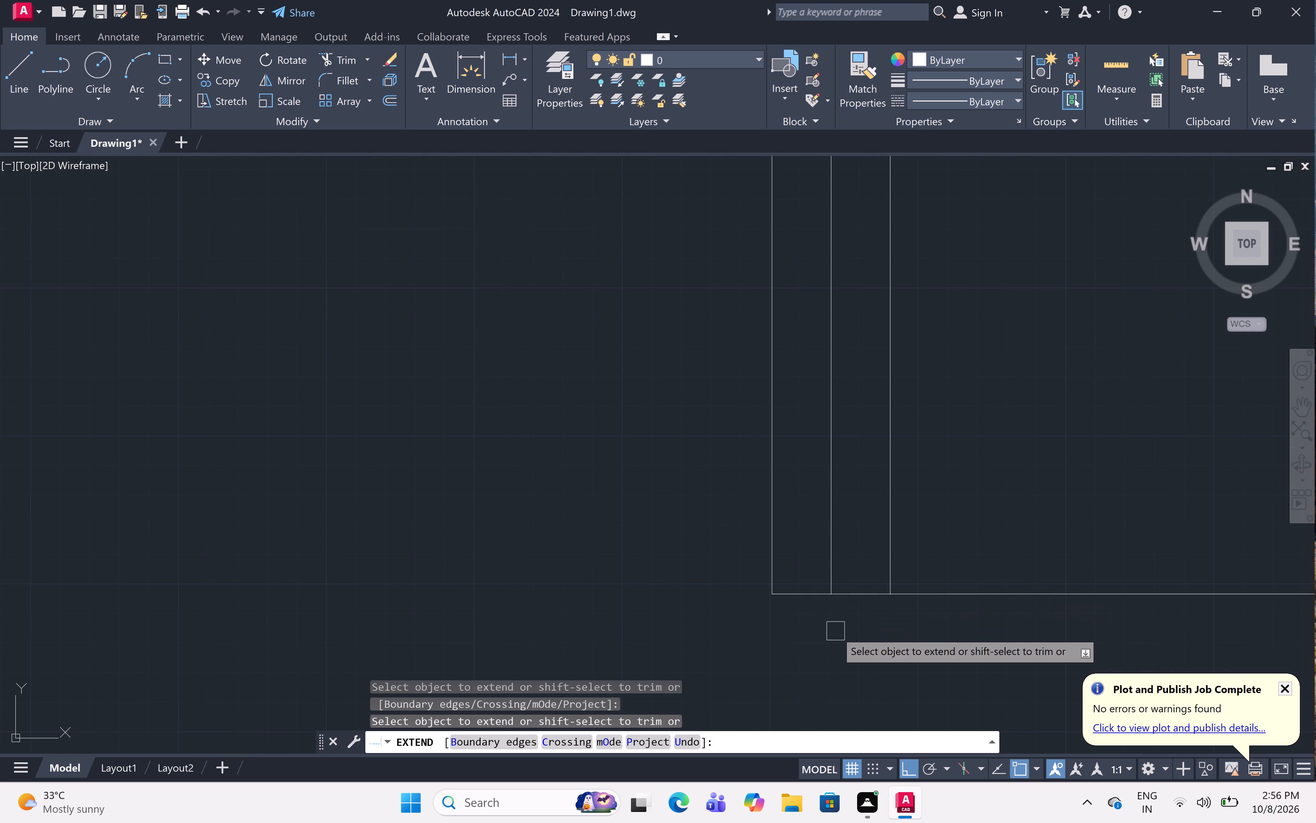
key("space")
scroll(732, 622, "down", 4)
scroll(406, 622, "up", 2)
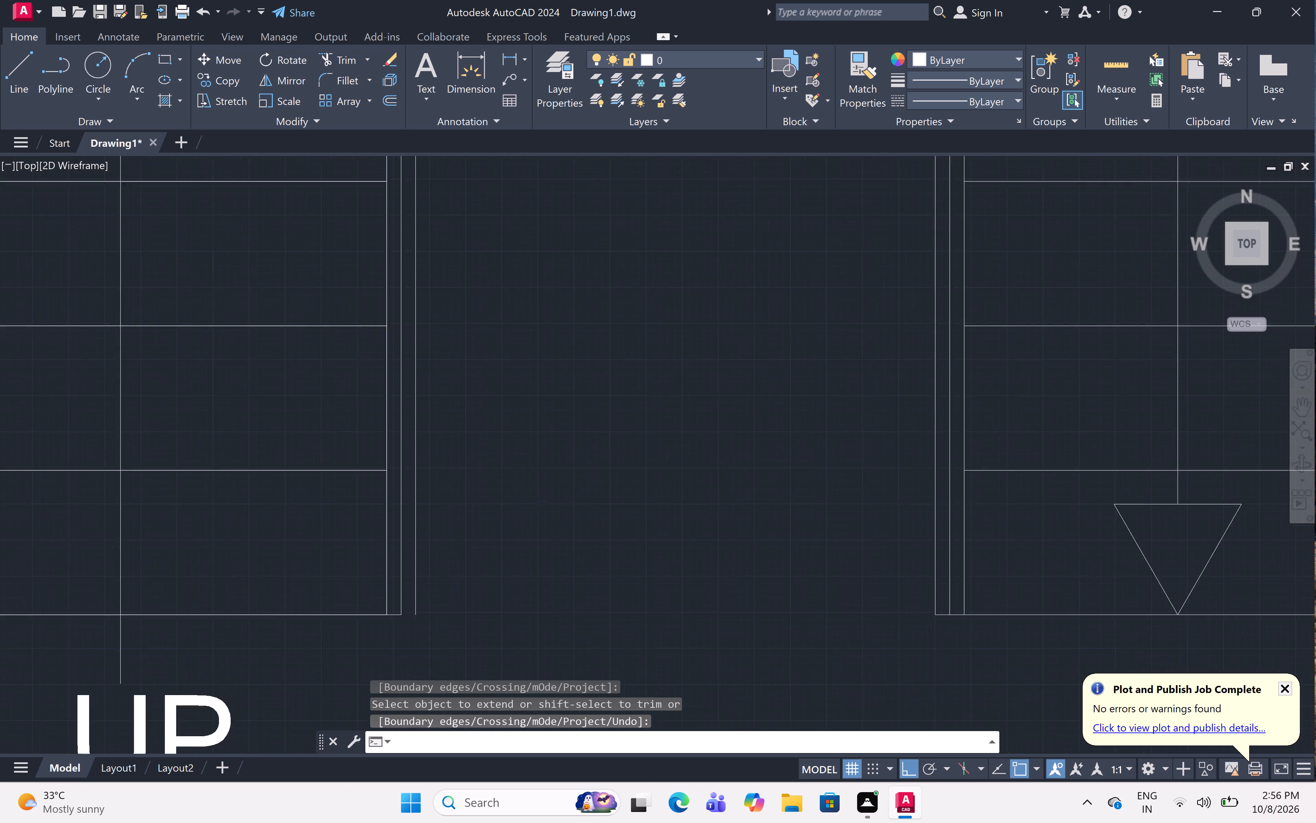
scroll(406, 622, "up", 3)
key("space")
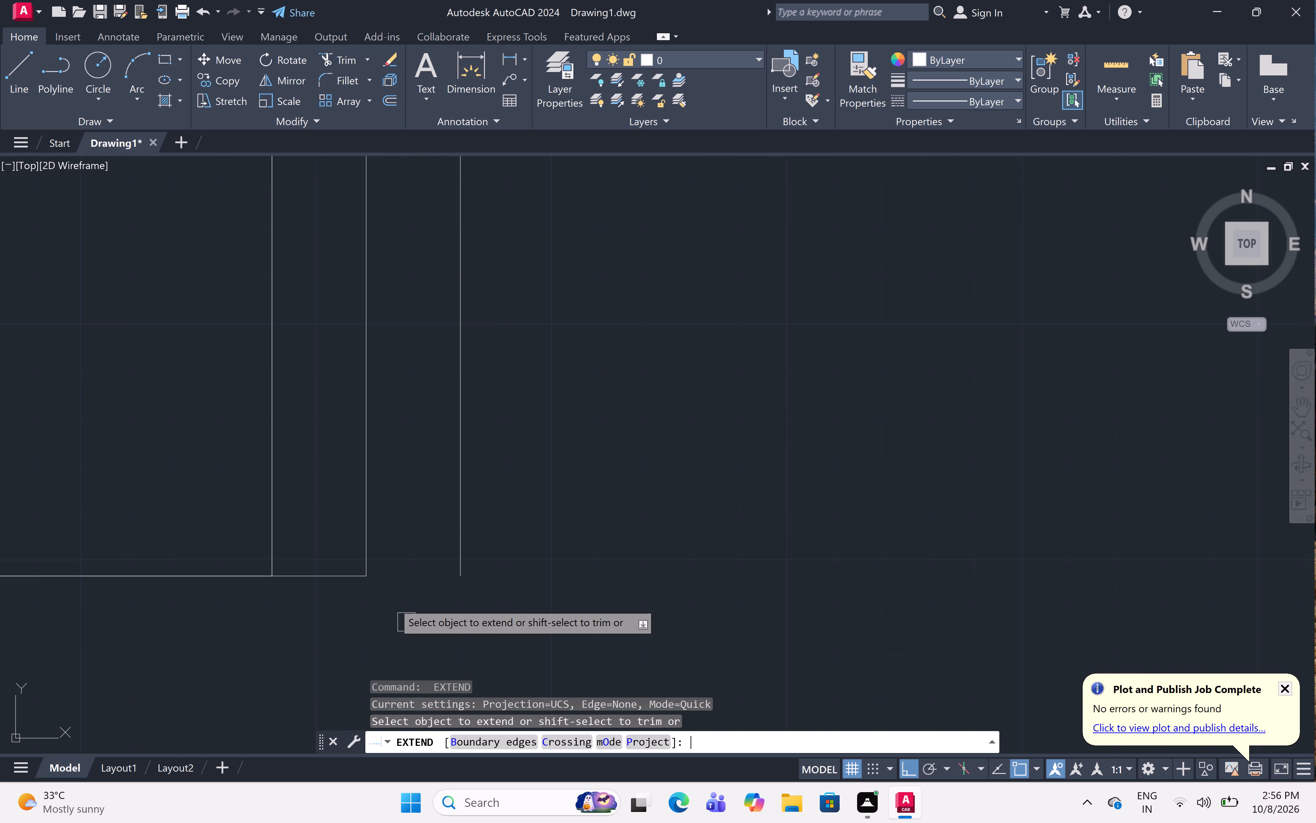
left_click(400, 615)
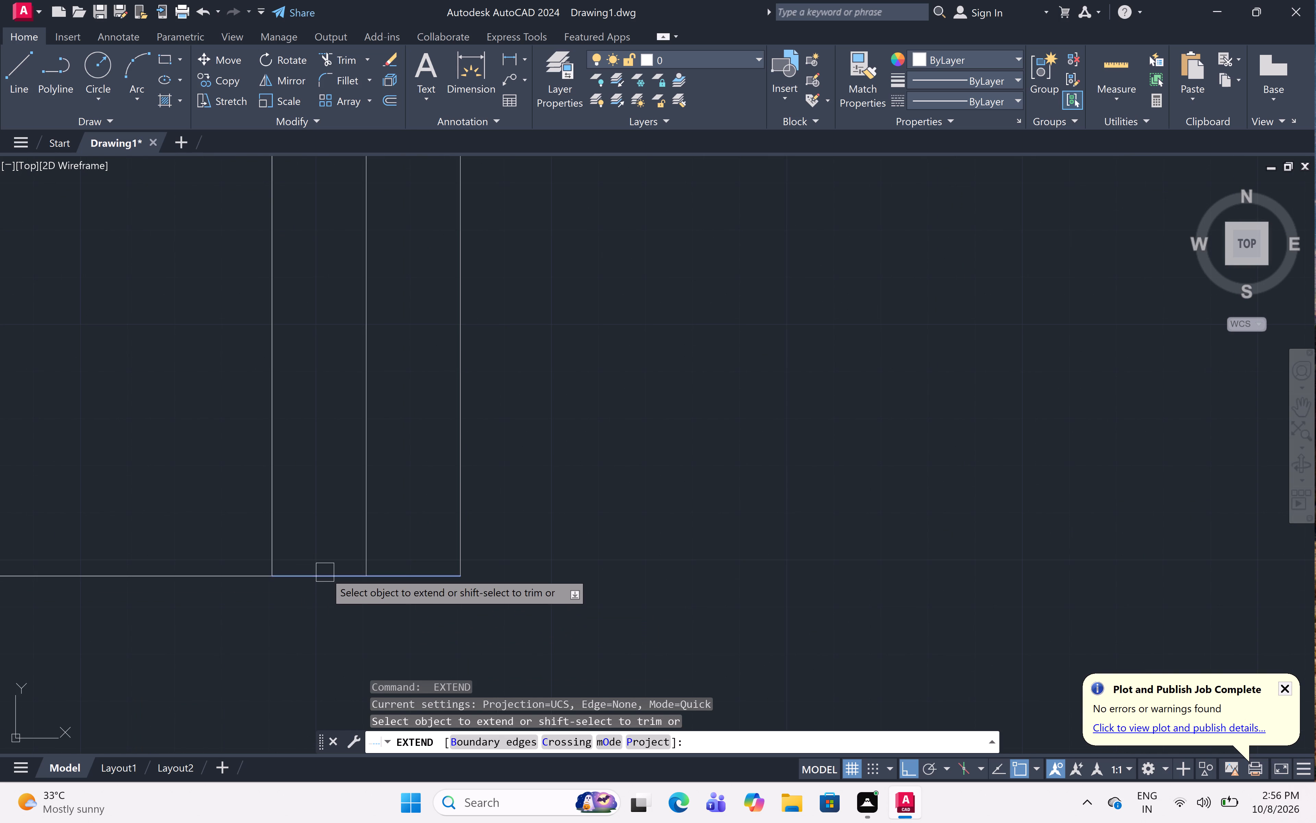
left_click(325, 572)
scroll(400, 559, "down", 4)
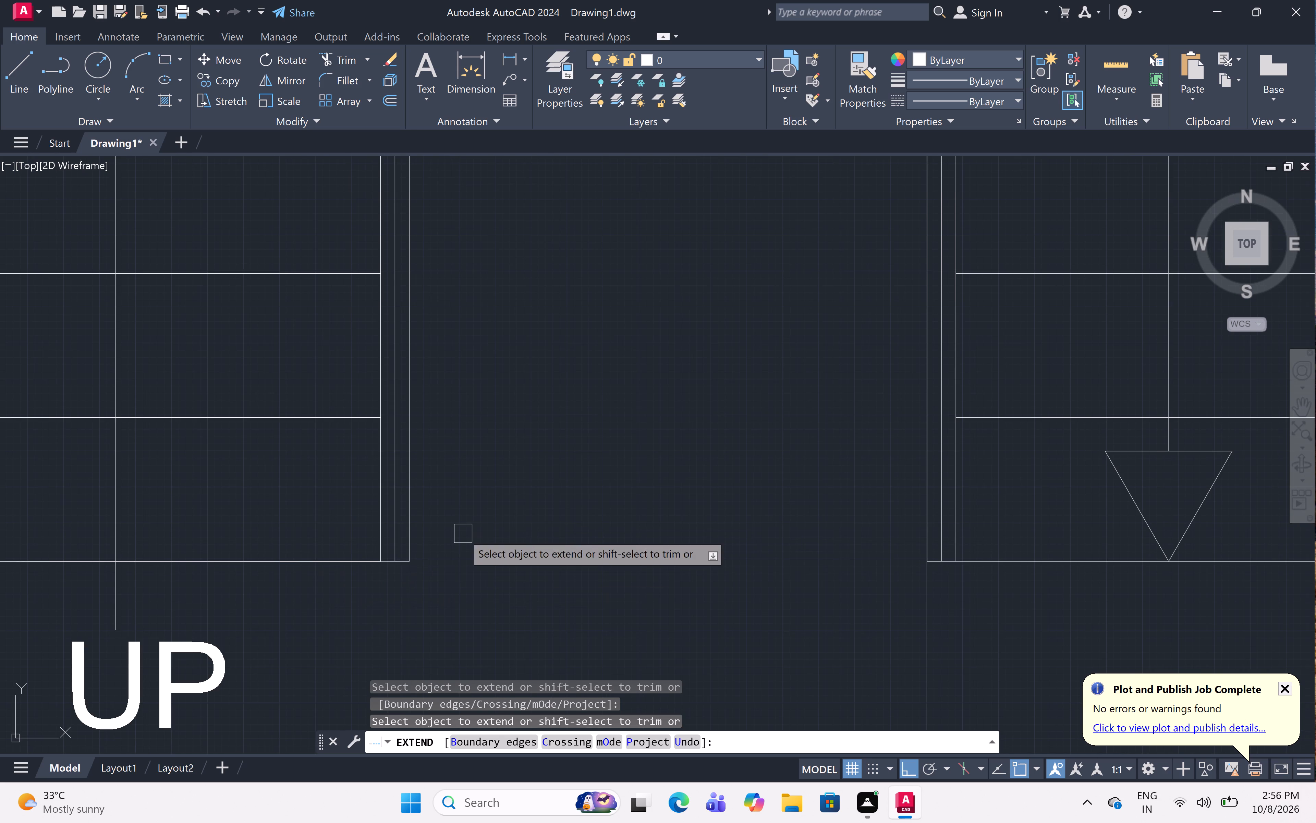
key("space")
Trim away the middle railing lines along both sides and the top of the staircase well.
type("TR")
key("space")
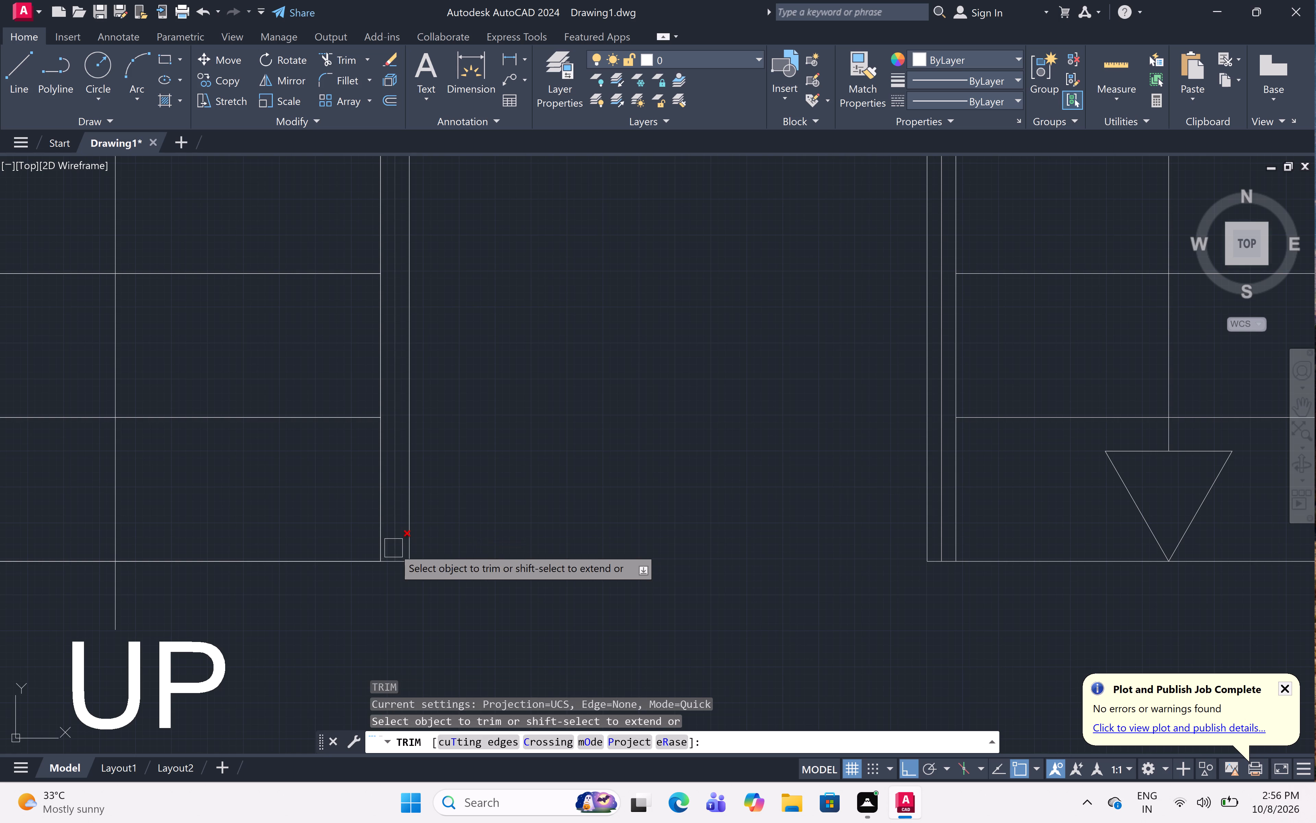
left_click(393, 548)
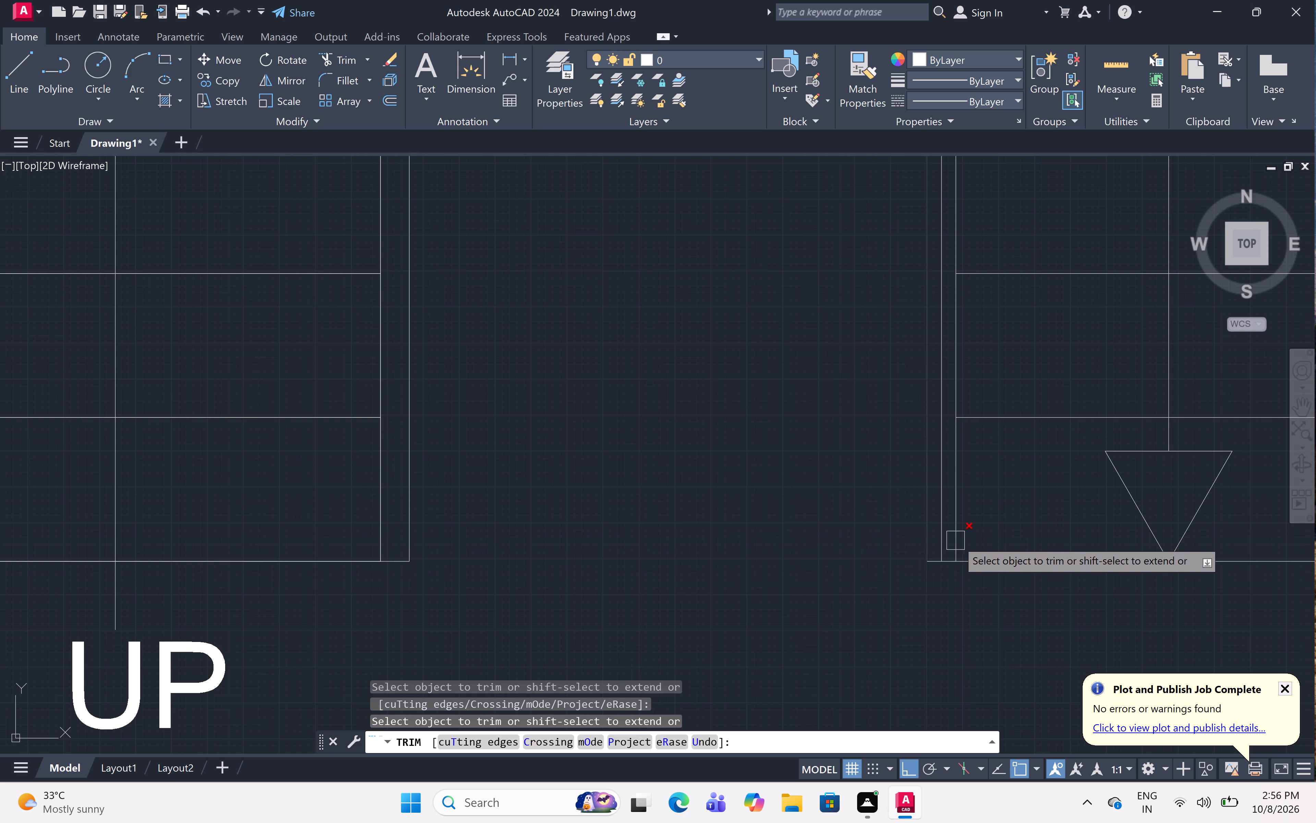
left_click(945, 539)
scroll(943, 540, "down", 4)
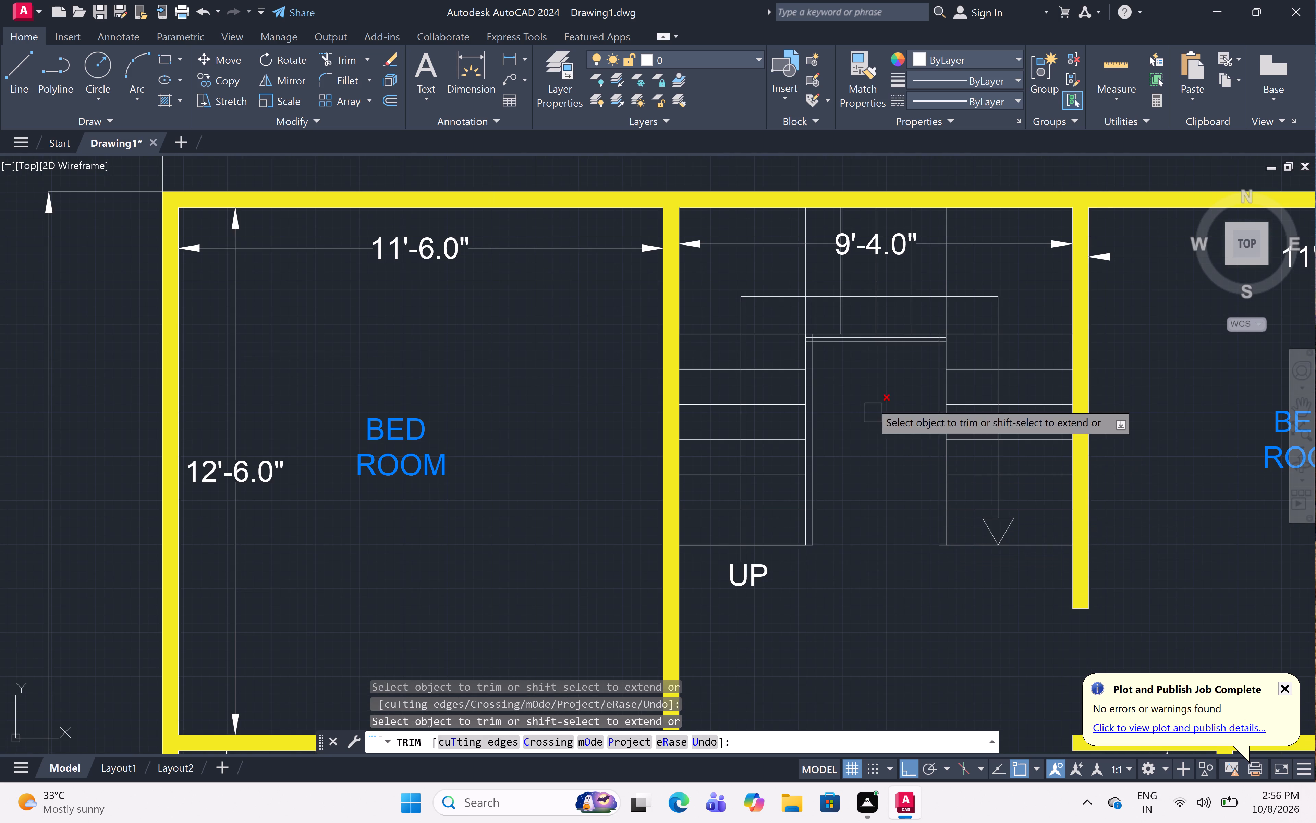
scroll(871, 337, "up", 5)
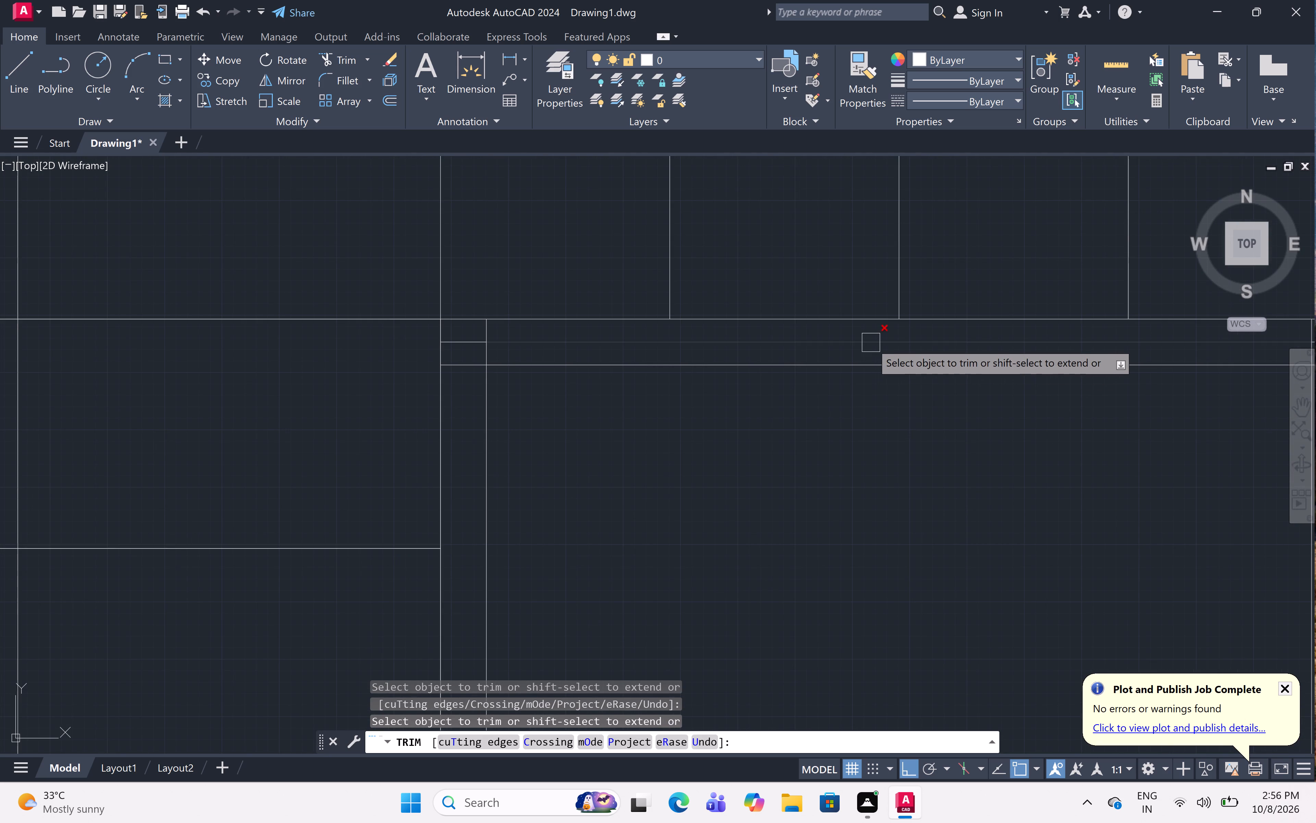
left_click(871, 342)
Trim the leftover railing line stubs at both upper corners of the staircase well so the inner railing outline is clean.
scroll(863, 347, "down", 4)
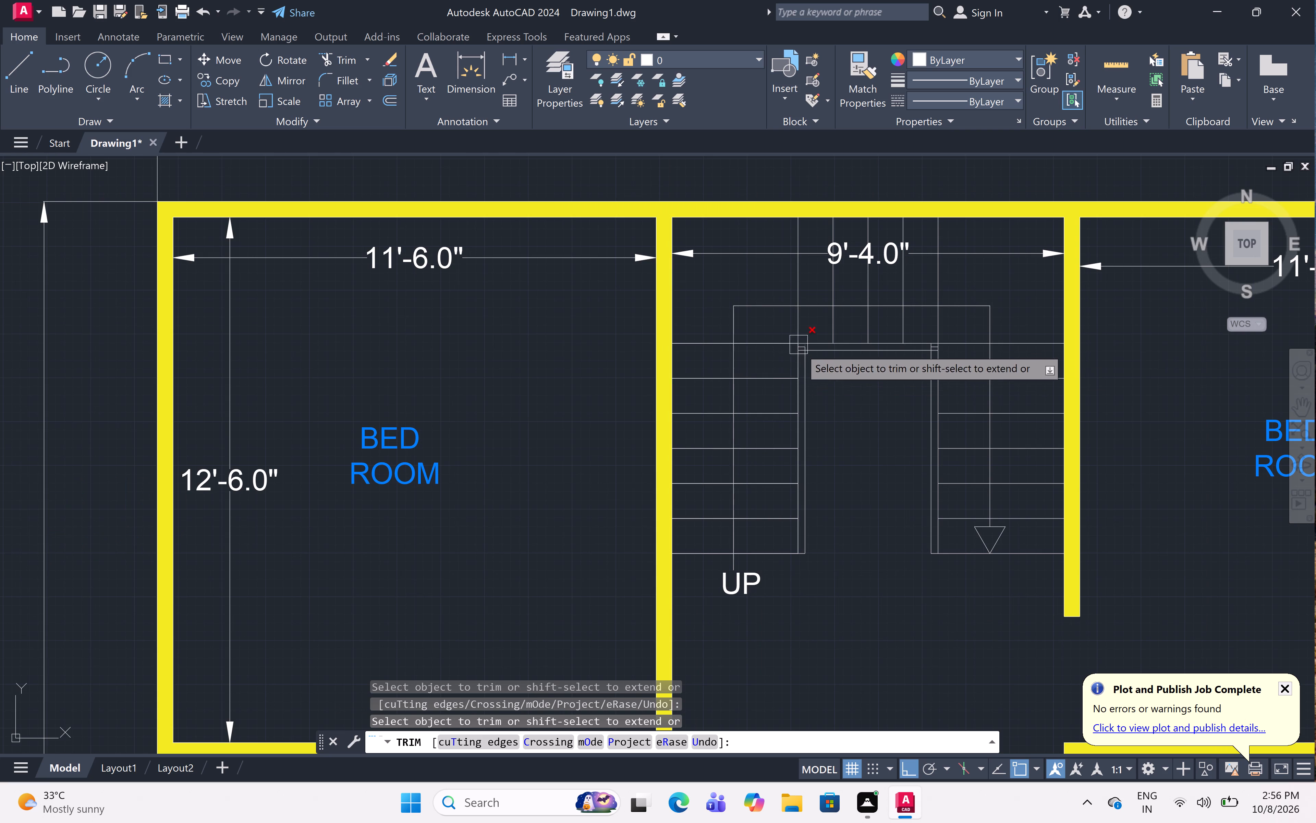
scroll(801, 350, "up", 7)
left_click(801, 350)
left_click(805, 311)
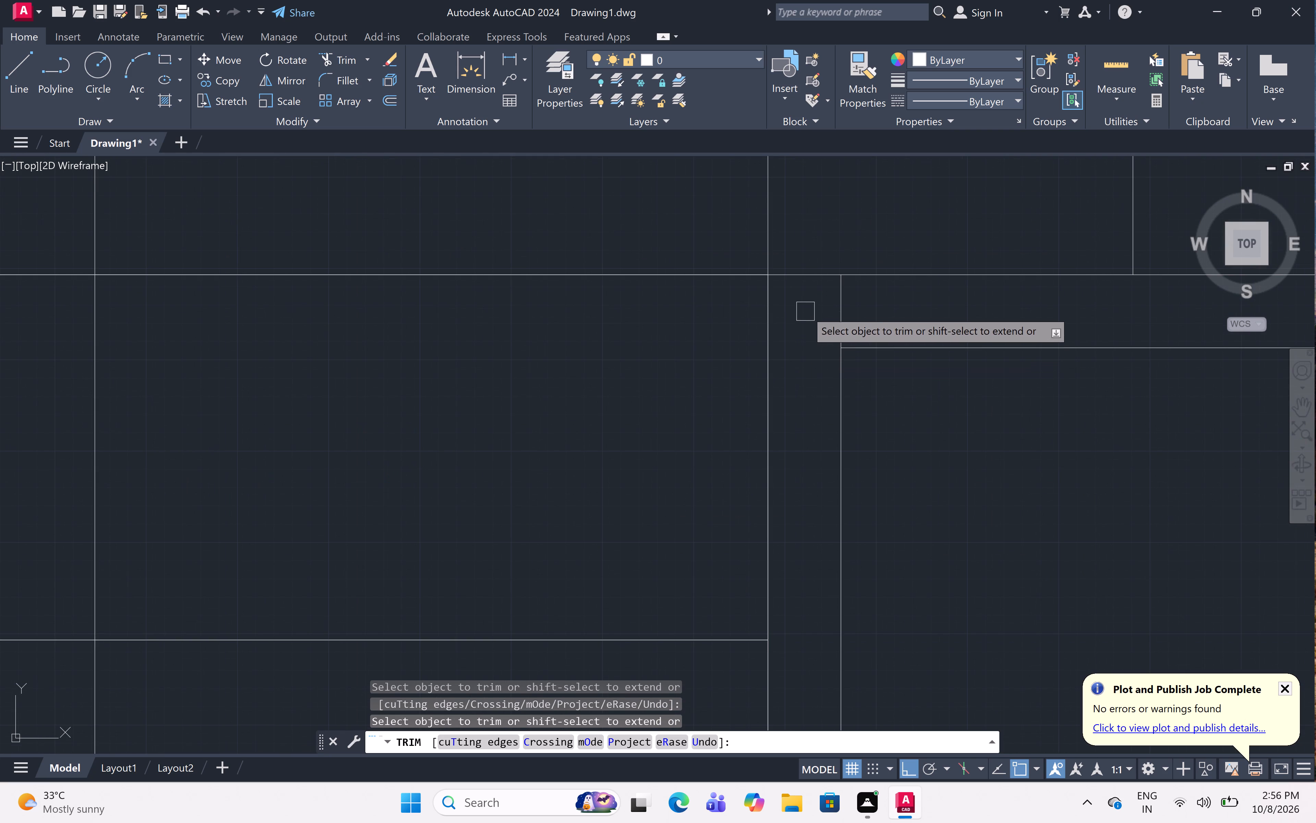
left_click(850, 302)
scroll(850, 311, "down", 6)
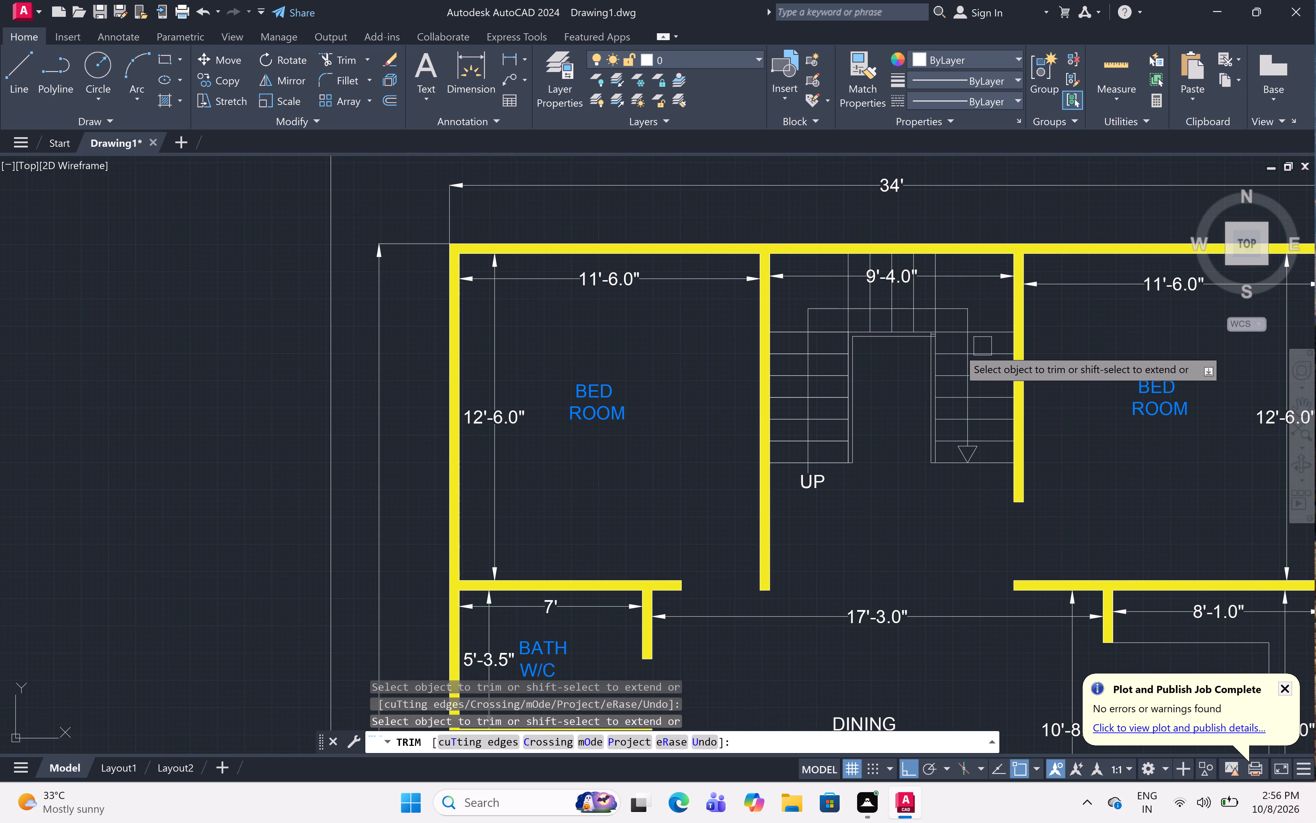
scroll(933, 336, "up", 6)
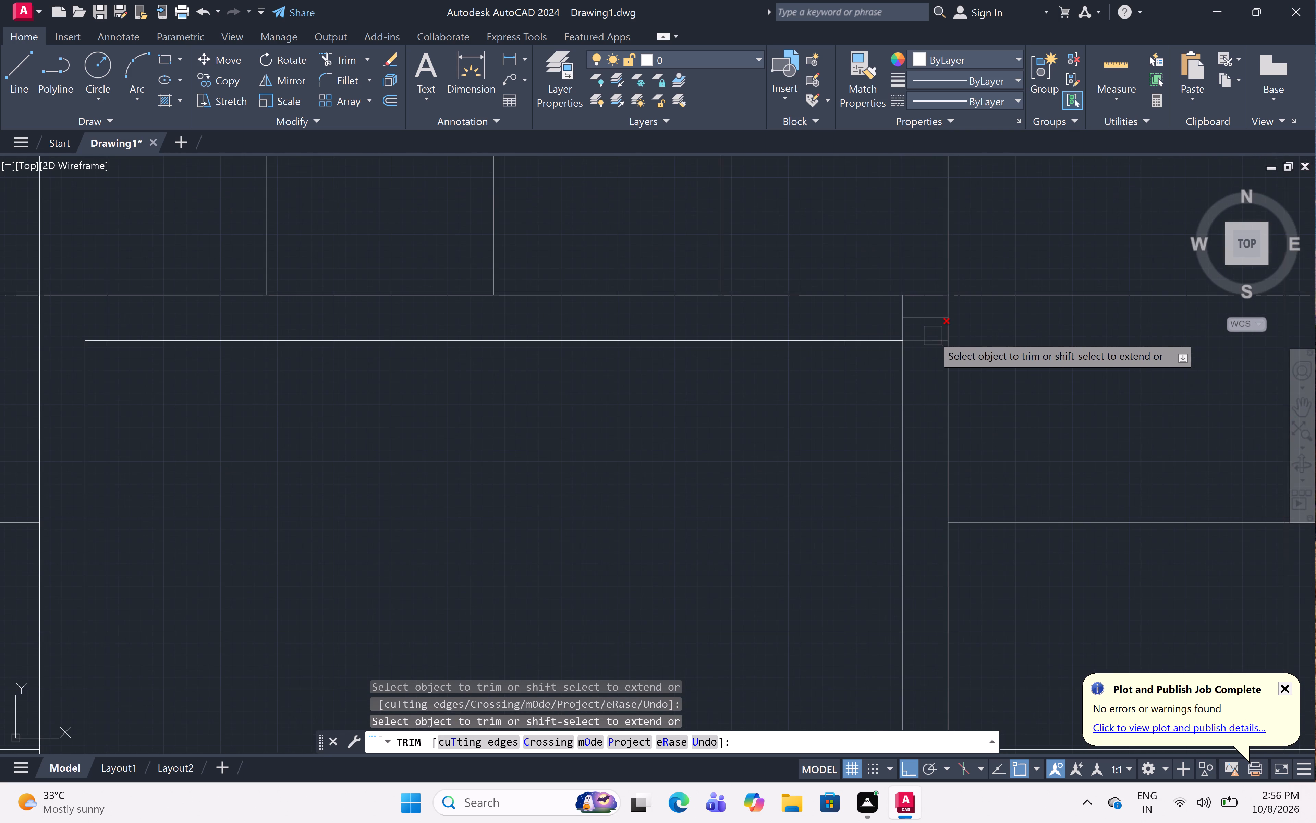
left_click(934, 324)
left_click(935, 341)
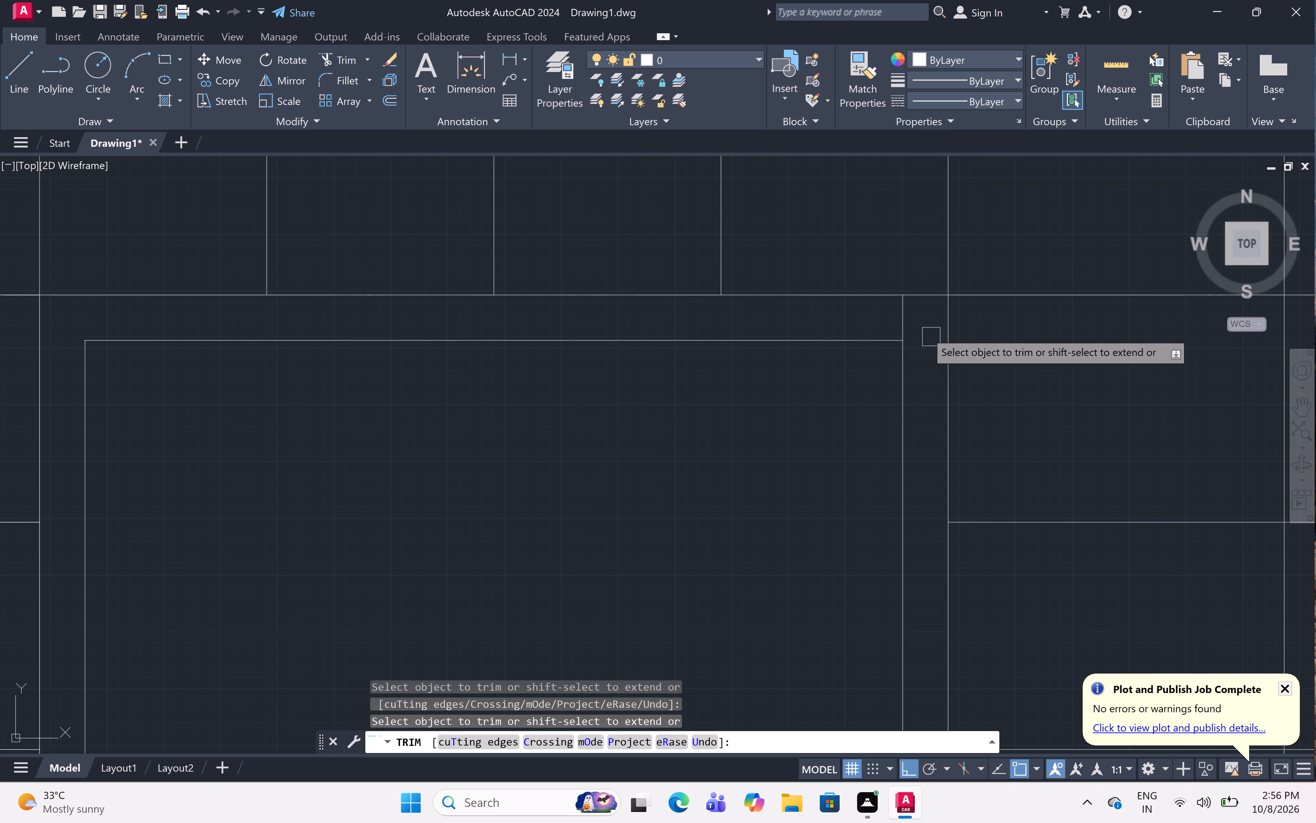
left_click(894, 327)
scroll(894, 327, "down", 6)
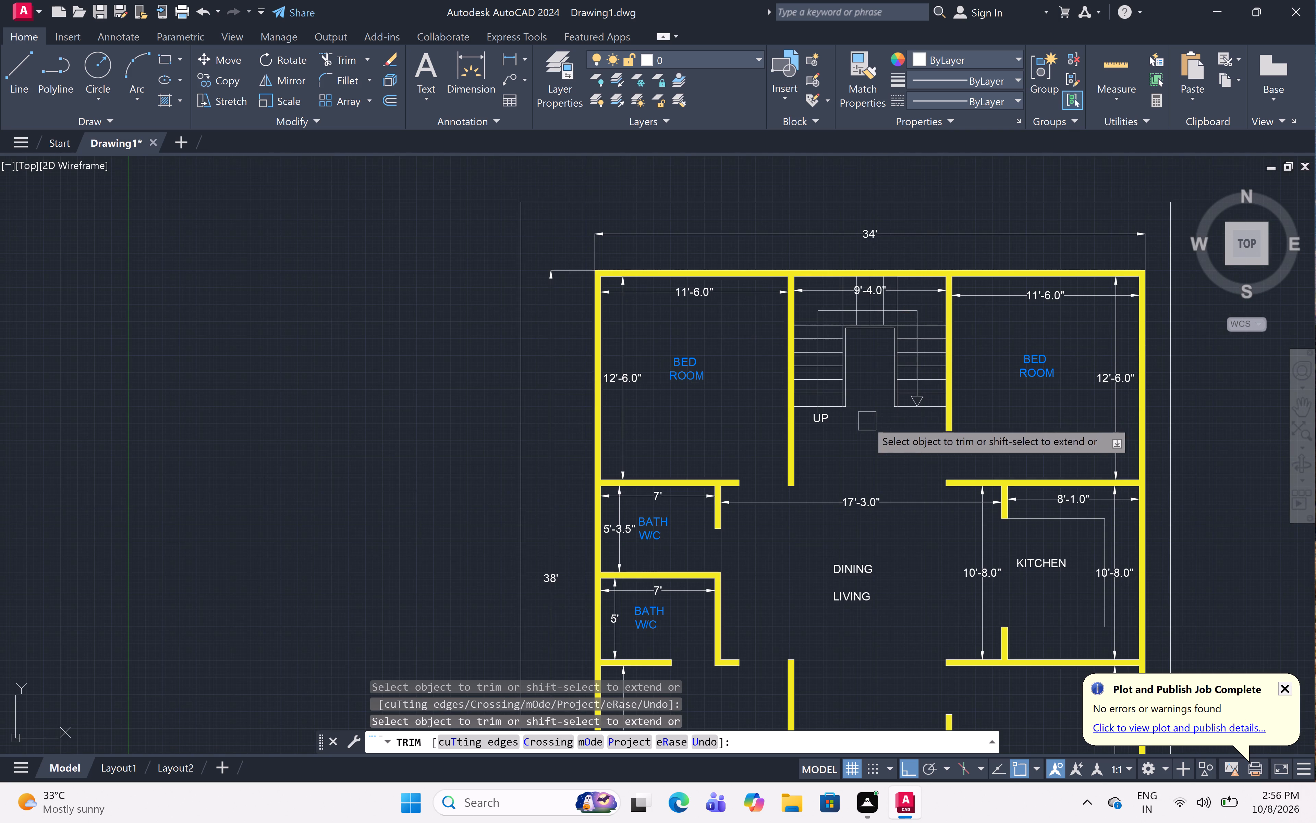
middle_click_drag(867, 421, 825, 432)
key("Escape")
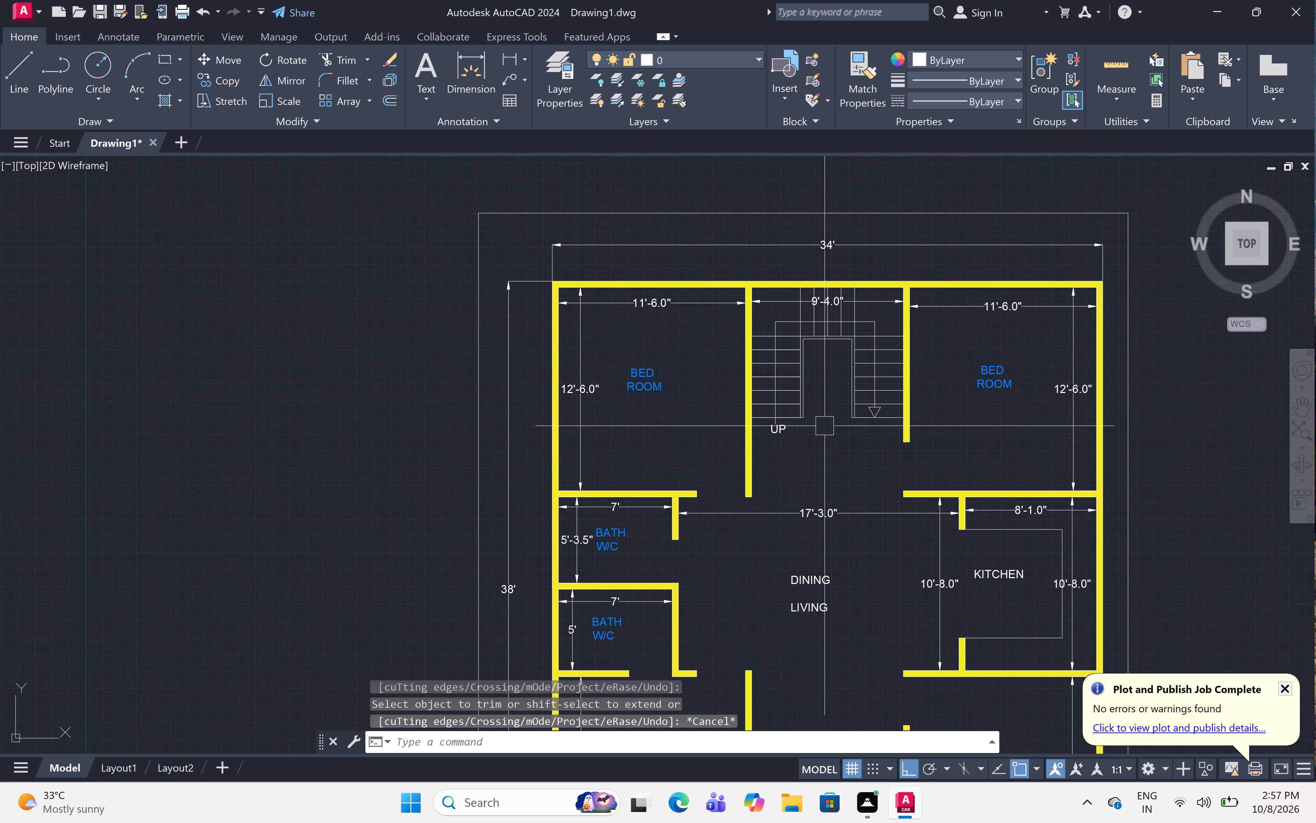
Save the drawing in Documents as 8-10-26 PLAN (4) in AutoCAD 2018 Drawing format.
scroll(825, 426, "down", 1)
middle_click_drag(866, 513, 808, 446)
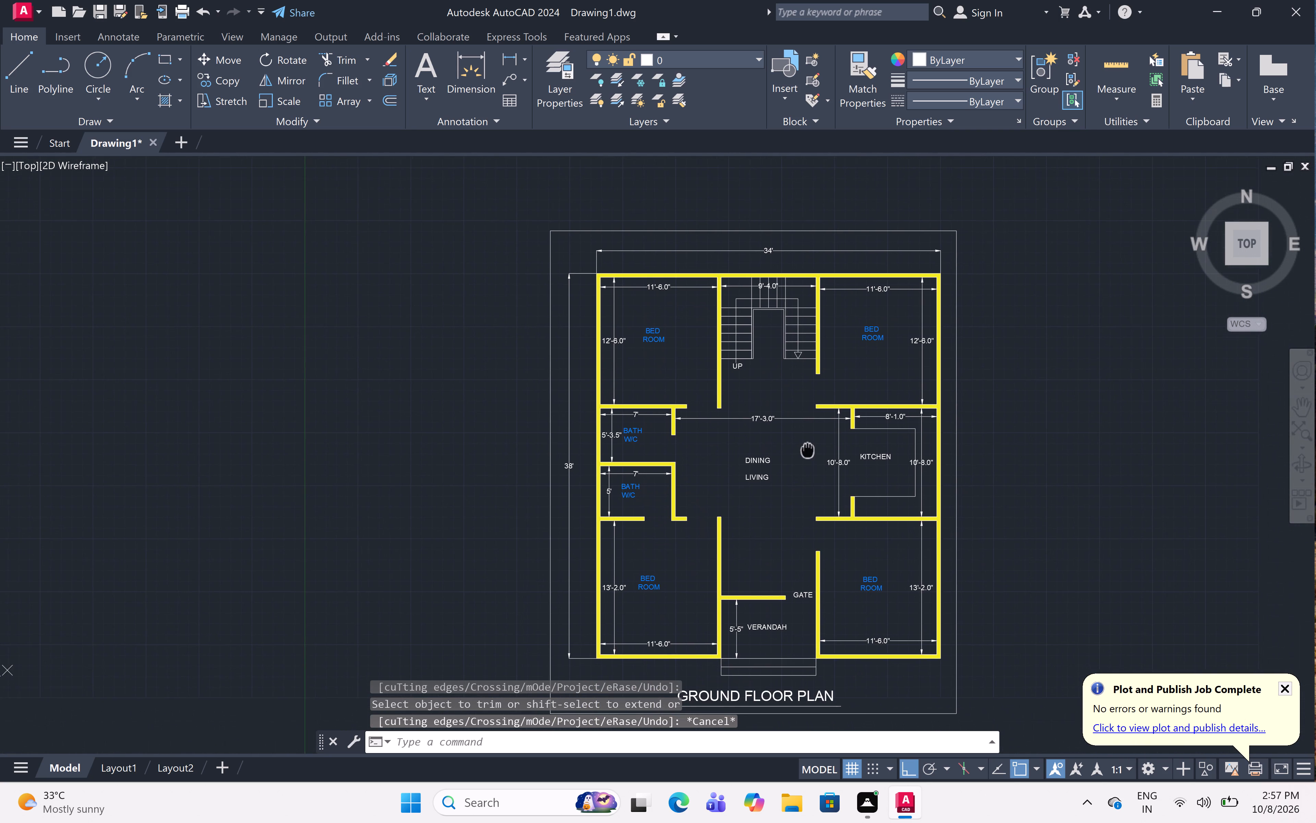
middle_click_drag(808, 446, 824, 420)
scroll(826, 418, "down", 1)
middle_click_drag(826, 418, 791, 439)
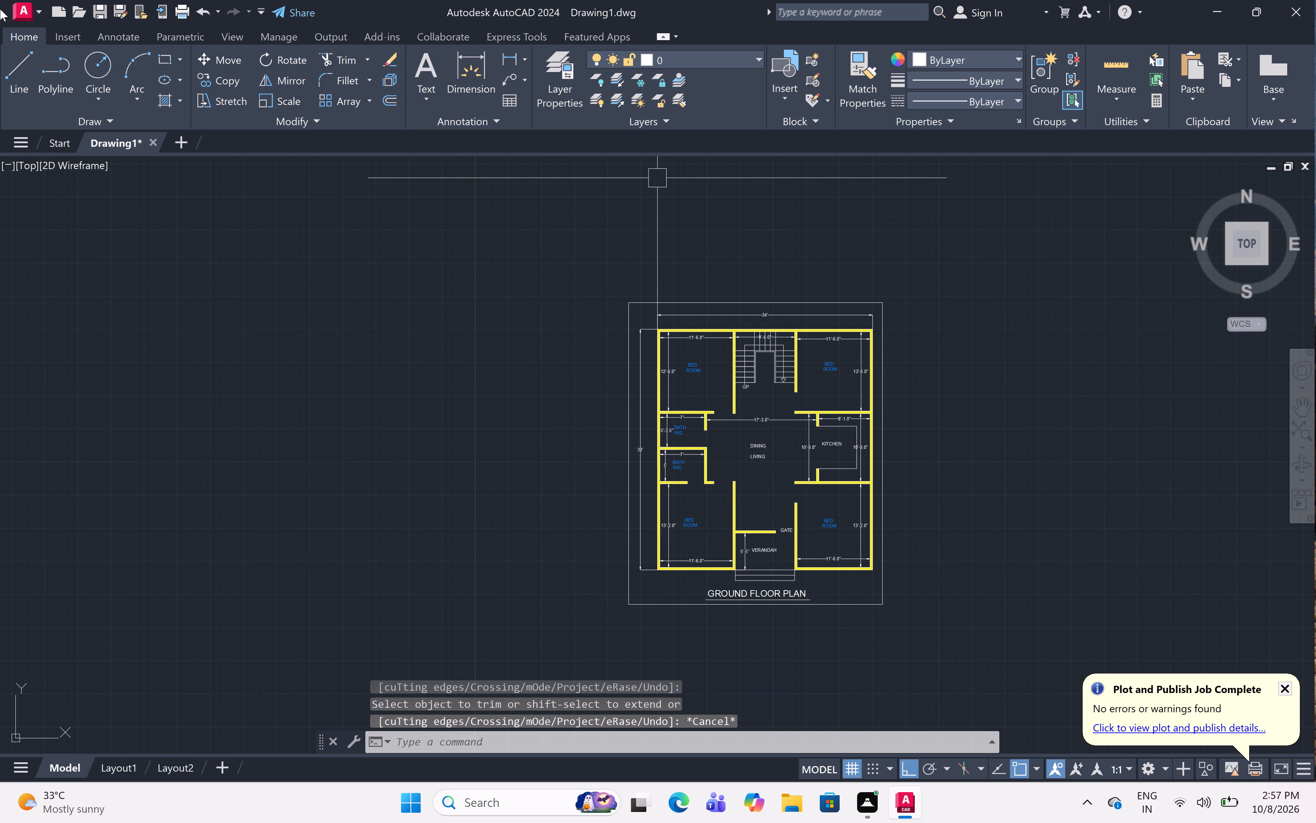
left_click(26, 11)
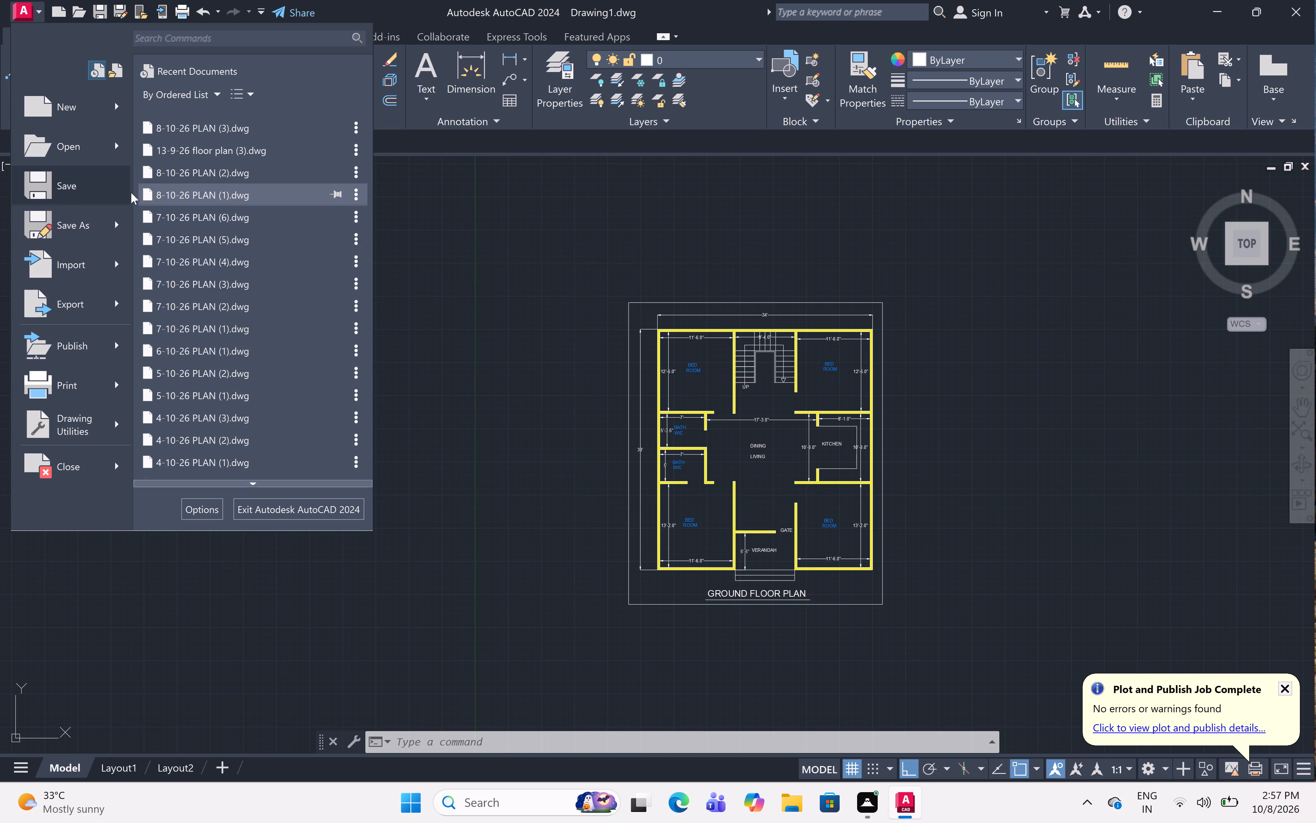
left_click(52, 186)
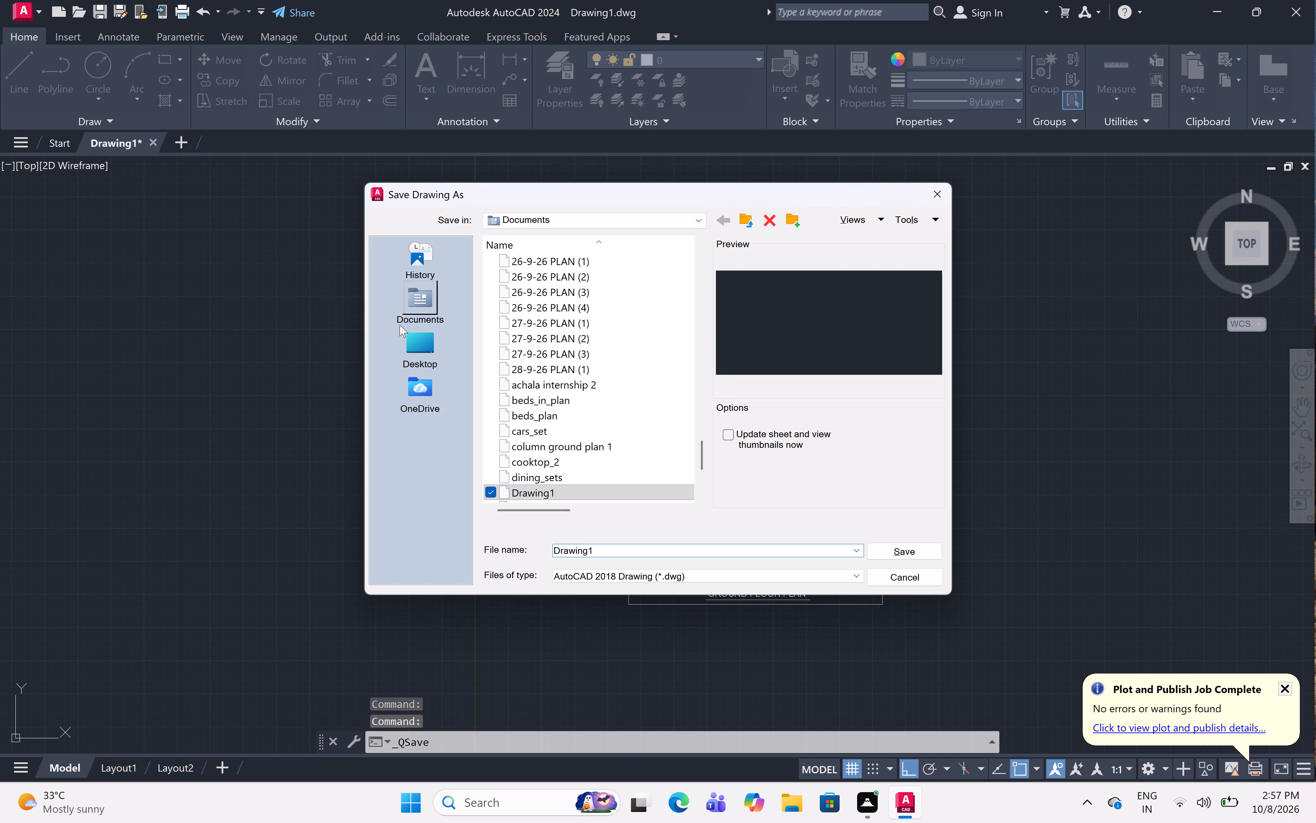
left_click(612, 552)
key("BackSpace")
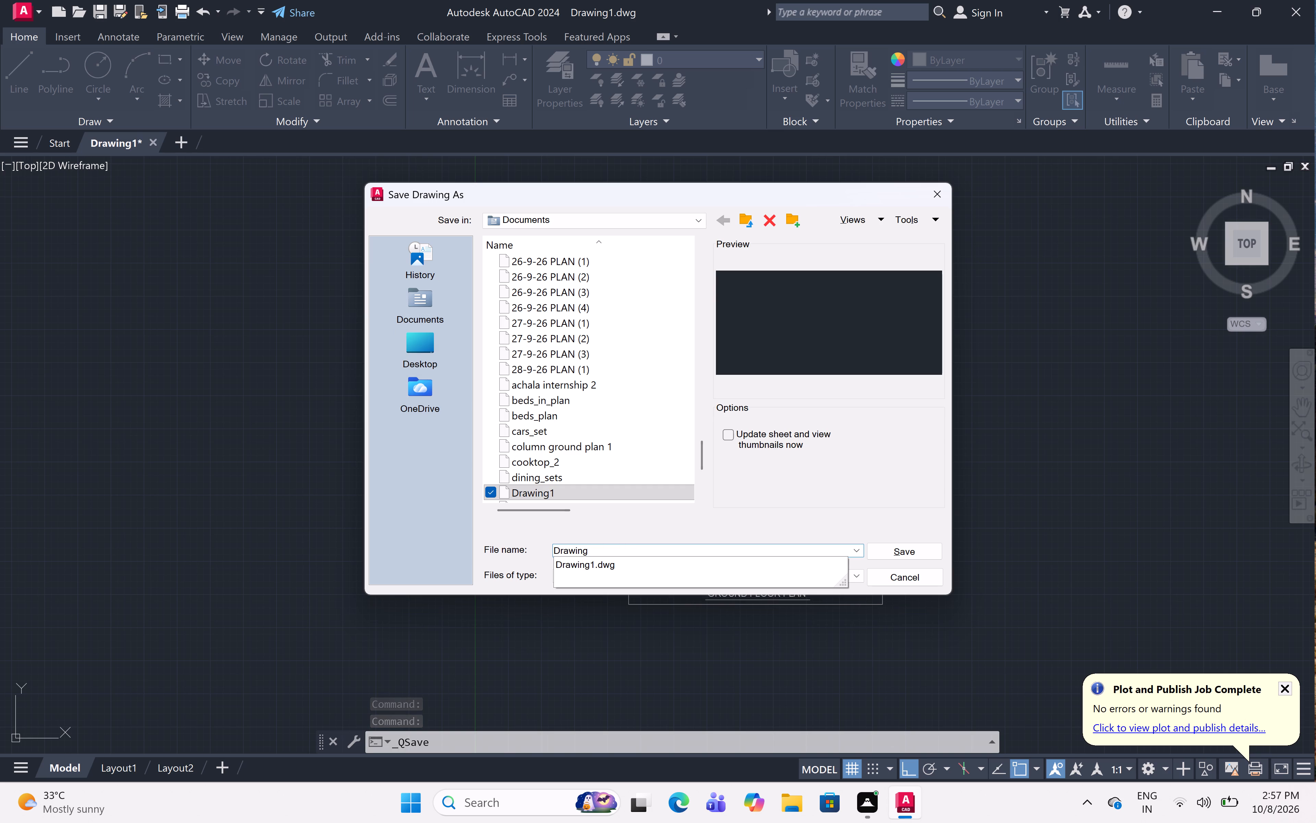
key("BackSpace")
key("BackSpace")
key("BackSpace")
key("BackSpace")
key("BackSpace")
key("BackSpace")
key("BackSpace")
key("BackSpace")
key("BackSpace")
key("BackSpace")
key("BackSpace")
key("BackSpace")
key("BackSpace")
key("BackSpace")
key("BackSpace")
key("BackSpace")
key("BackSpace")
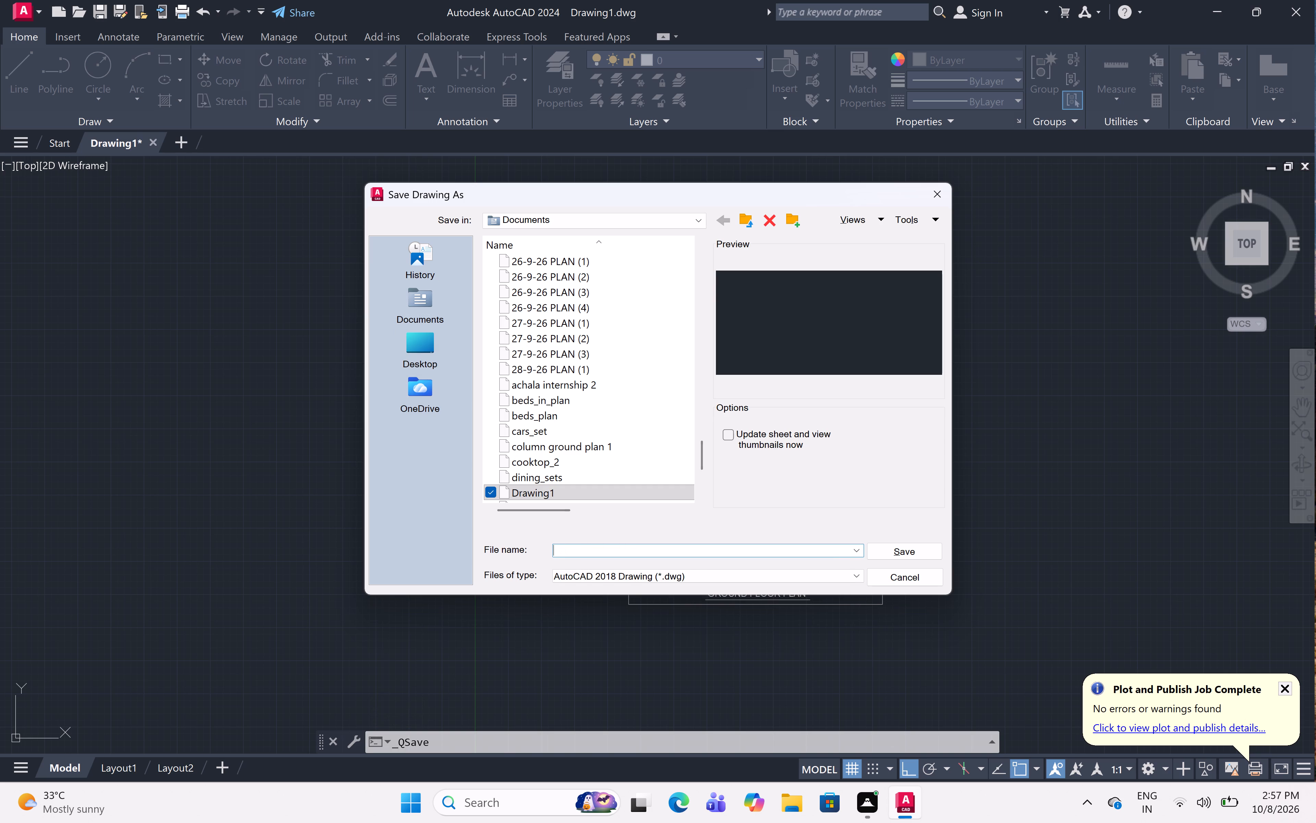
type("8-10-")
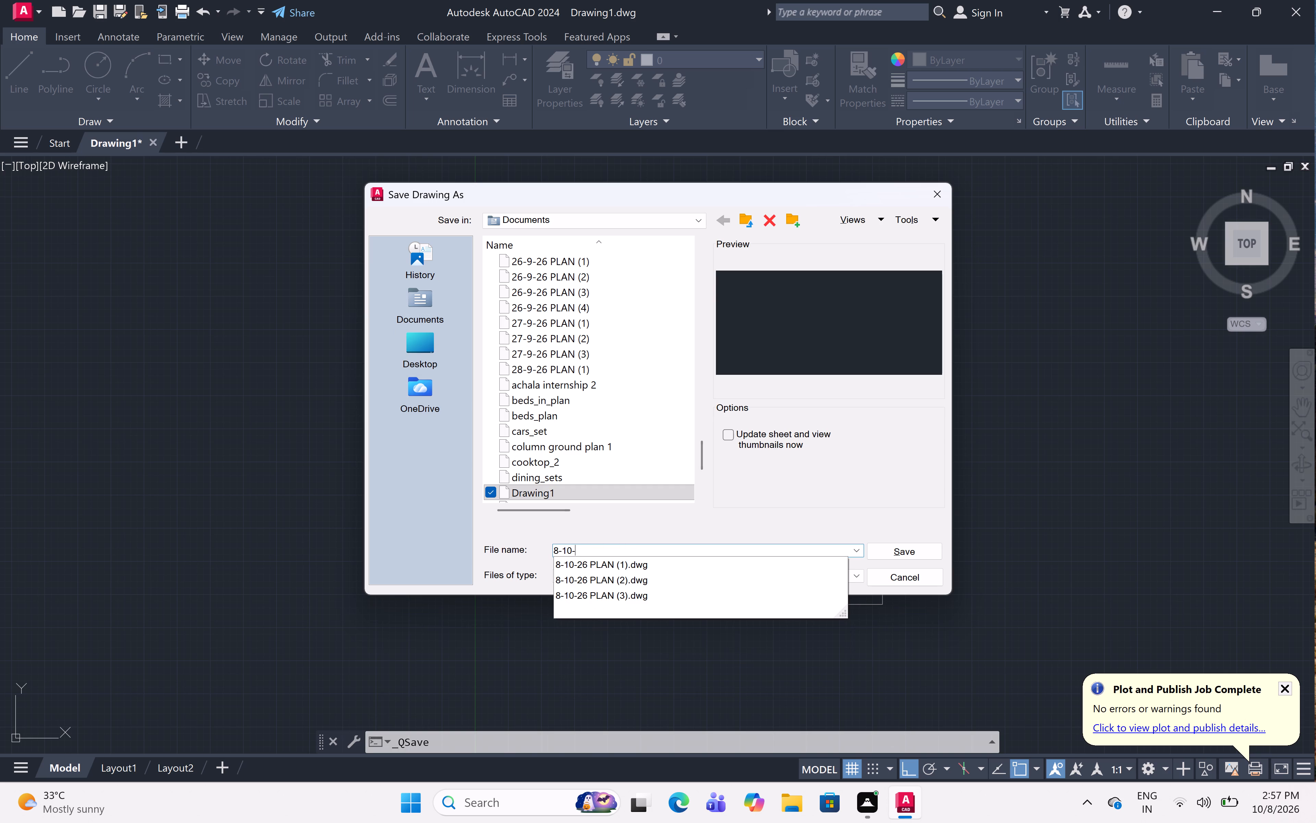
type("26")
key("space")
type("PLAN")
key("space")
key("shift+parenleft")
key("4")
key("0")
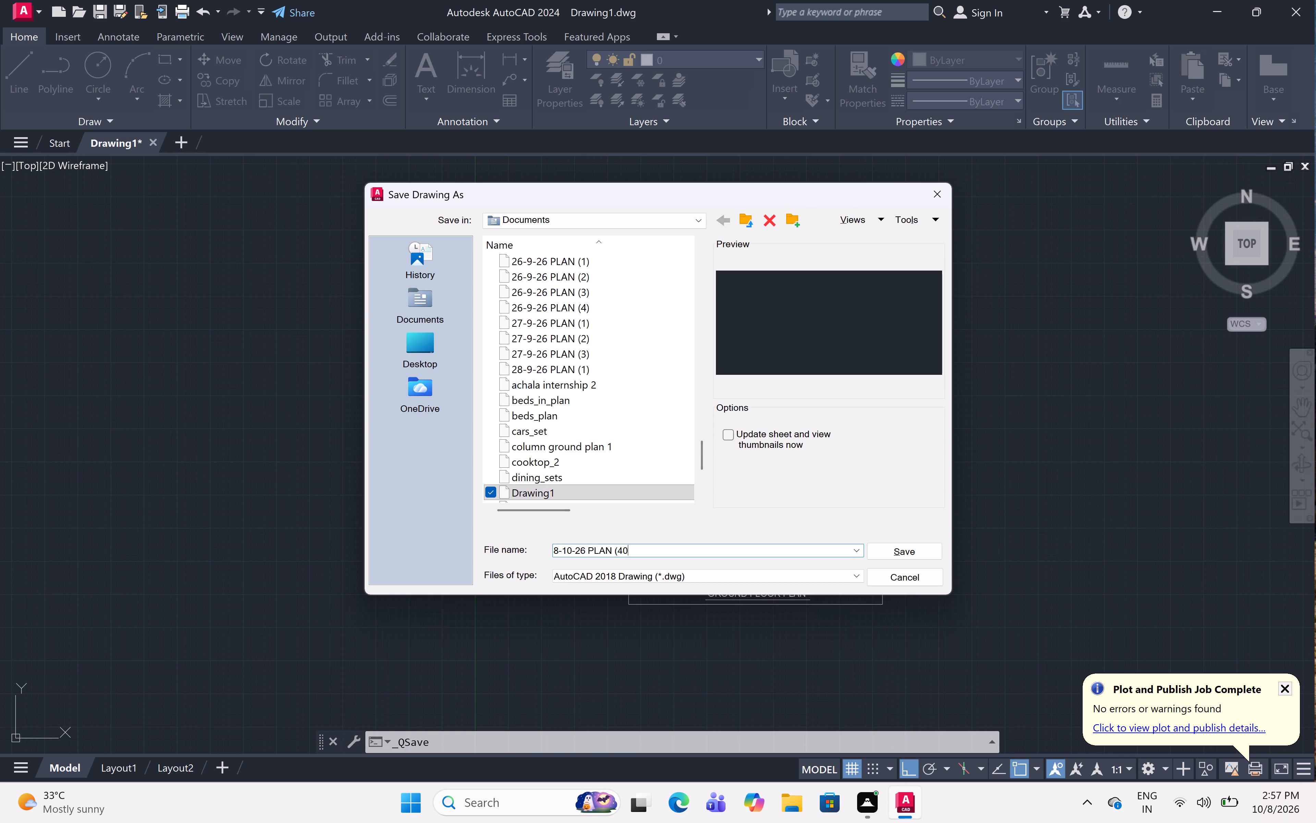
key("BackSpace")
key("shift+parenright")
left_click(887, 550)
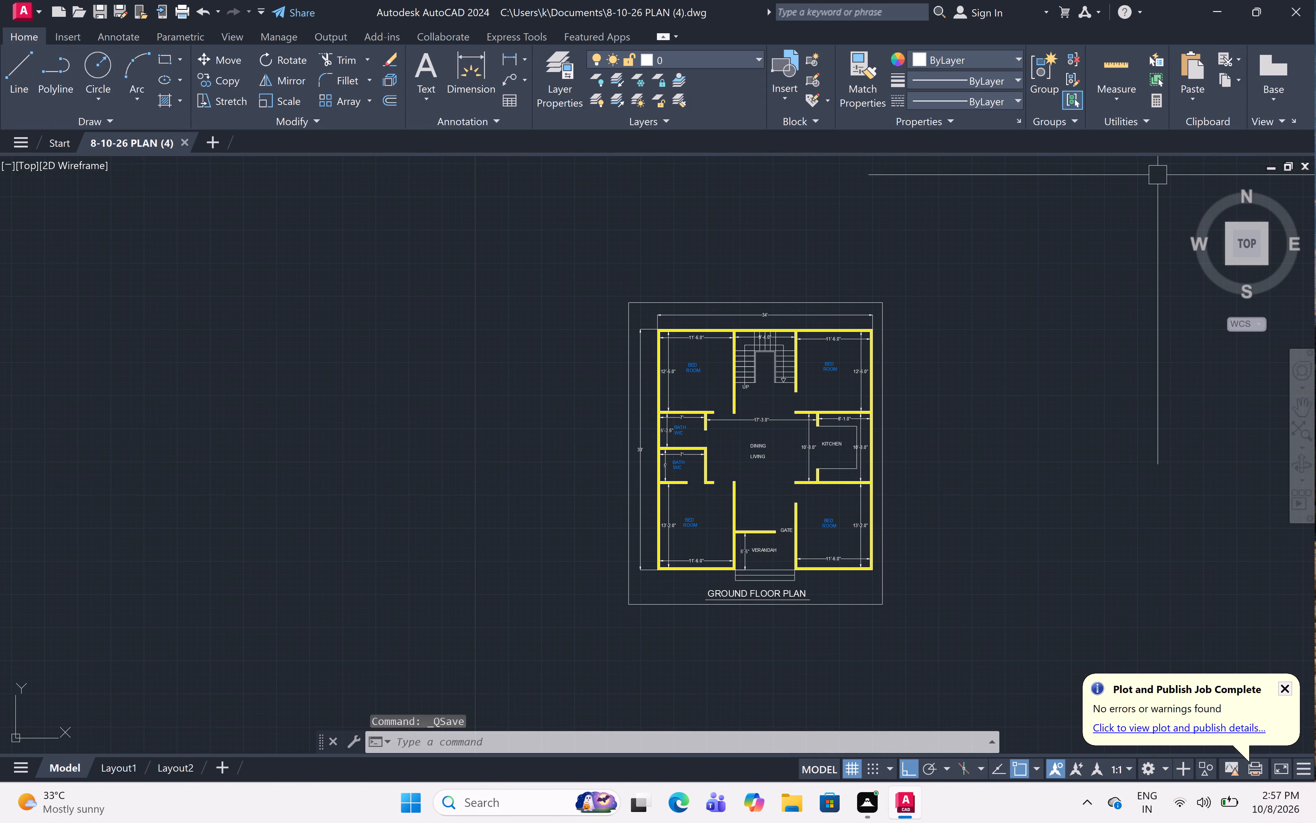
Exit the drafting program.
left_click(1295, 9)
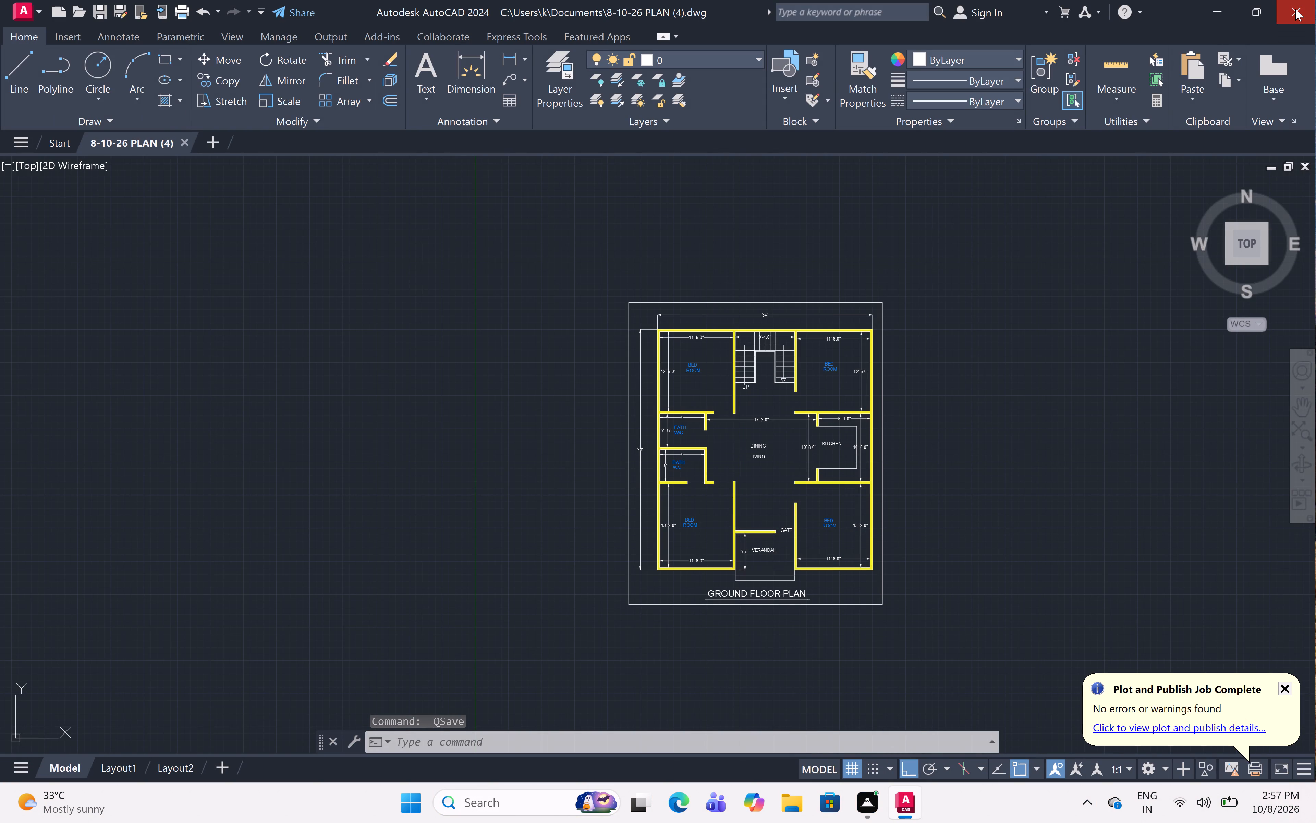